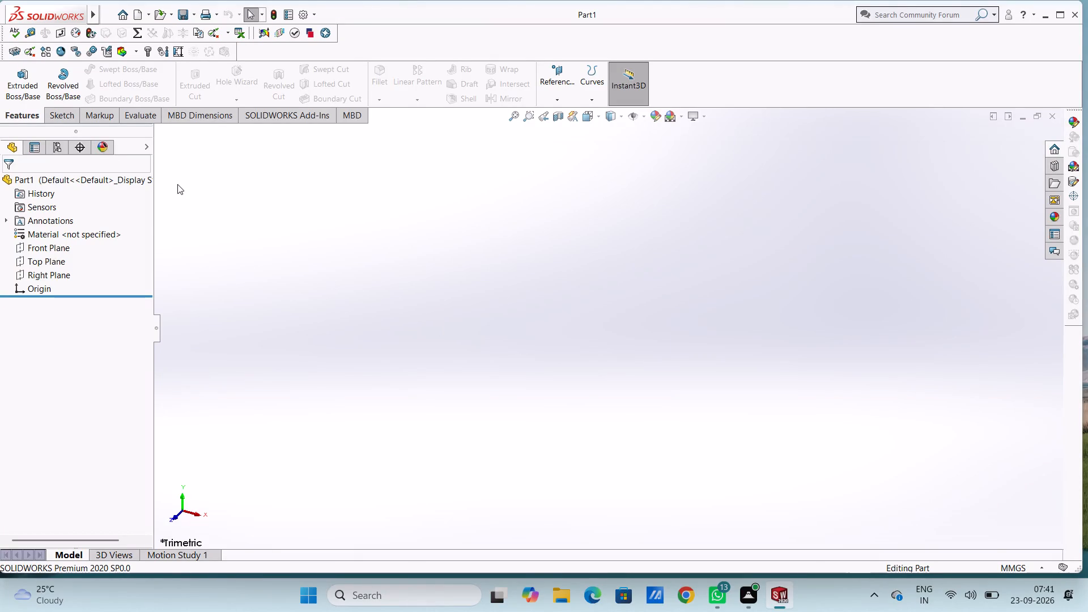
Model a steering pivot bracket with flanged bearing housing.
Sketch a center rectangle on the Top Plane, centred on the origin, 90 mm high and 60 mm wide.
{"action": "left_click", "coordinate": [45, 266]}
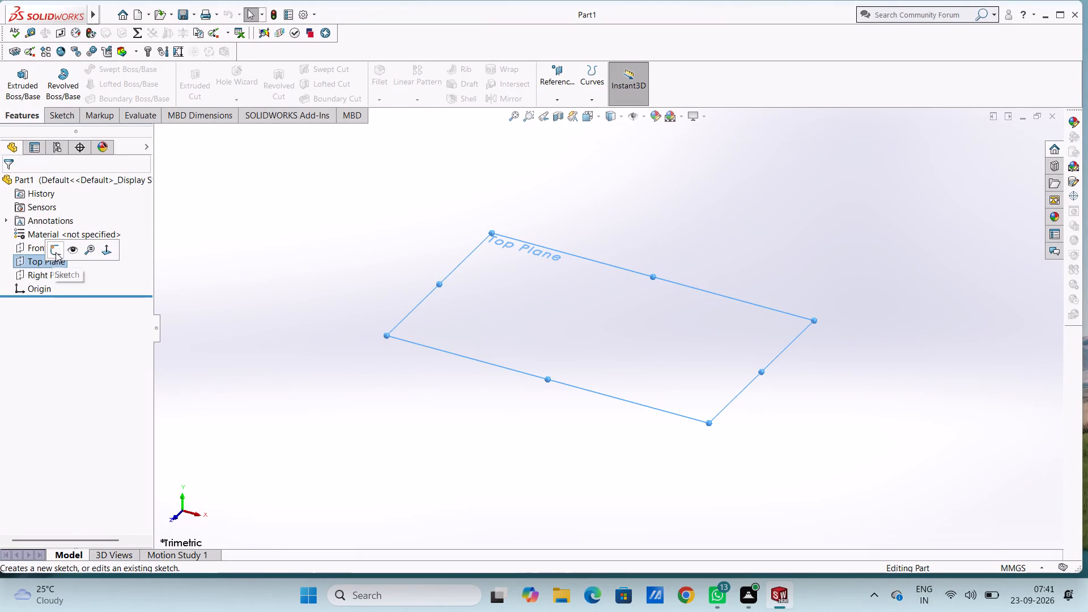
{"action": "left_click", "coordinate": [56, 249]}
{"action": "left_click", "coordinate": [617, 196]}
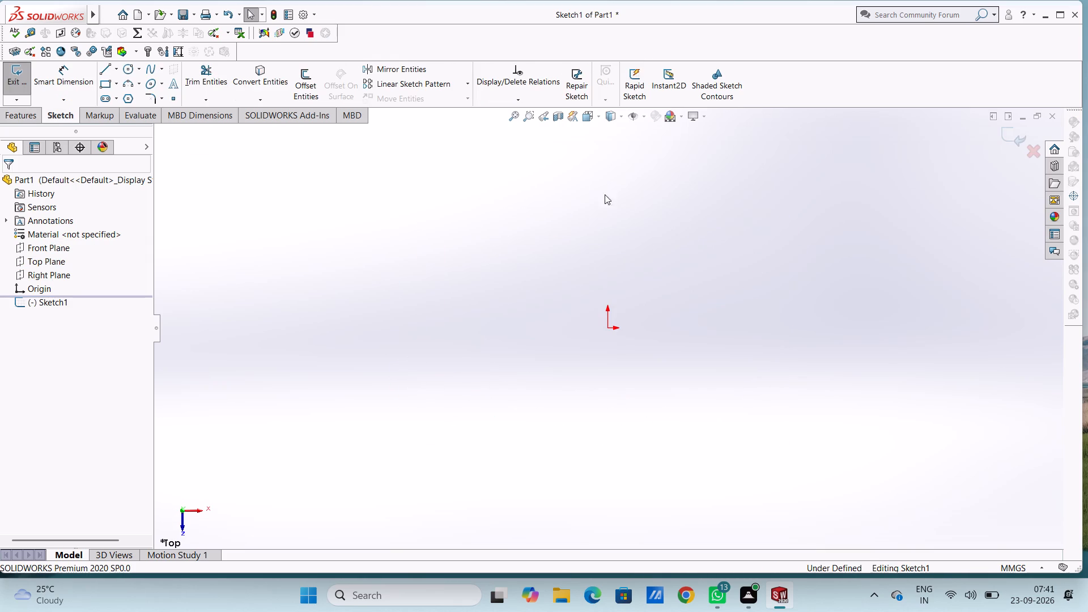
{"action": "left_click", "coordinate": [116, 86]}
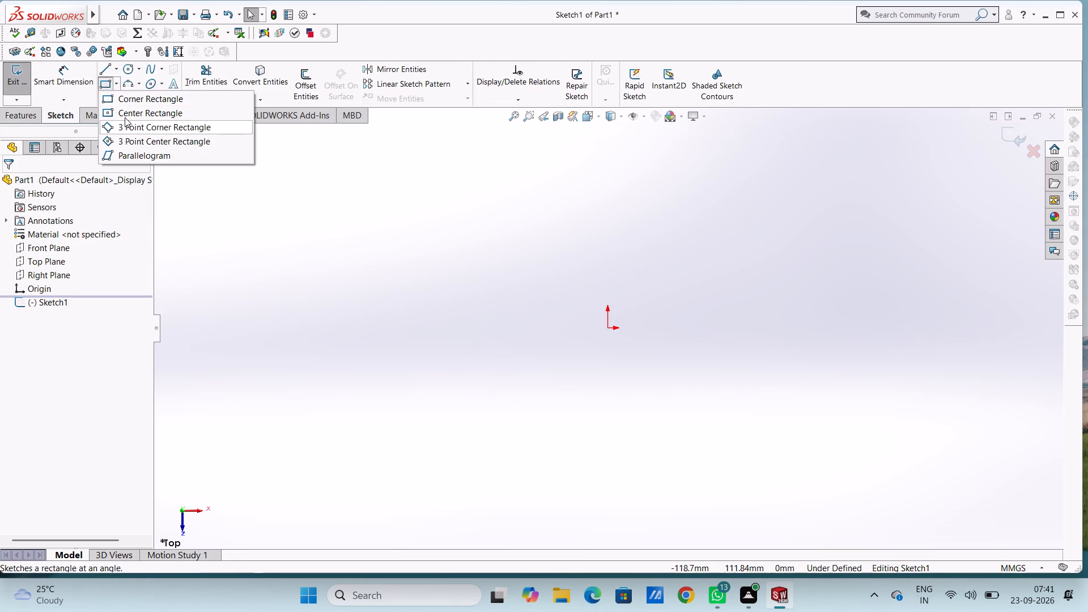
{"action": "left_click", "coordinate": [125, 112]}
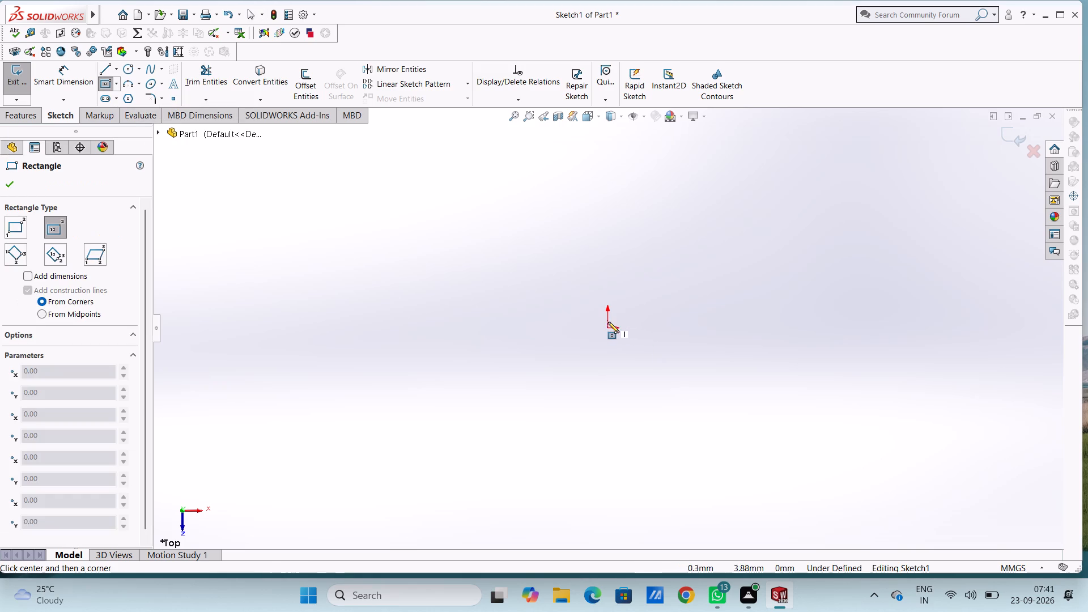
{"action": "left_click", "coordinate": [609, 328]}
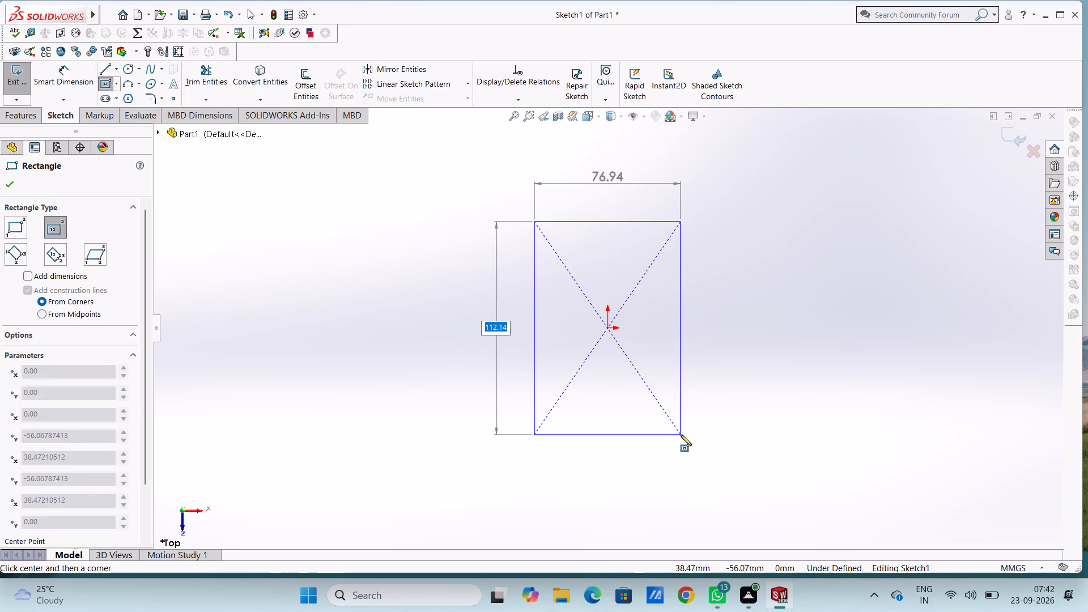
{"action": "type", "text": "90"}
{"action": "key", "text": "Return"}
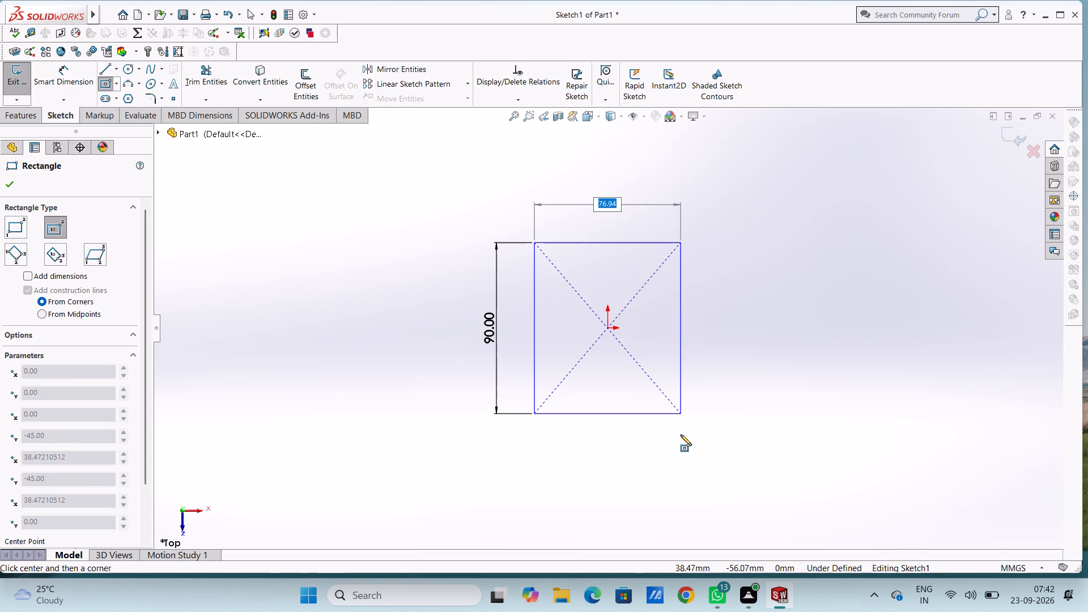
{"action": "type", "text": "60"}
{"action": "key", "text": "Return"}
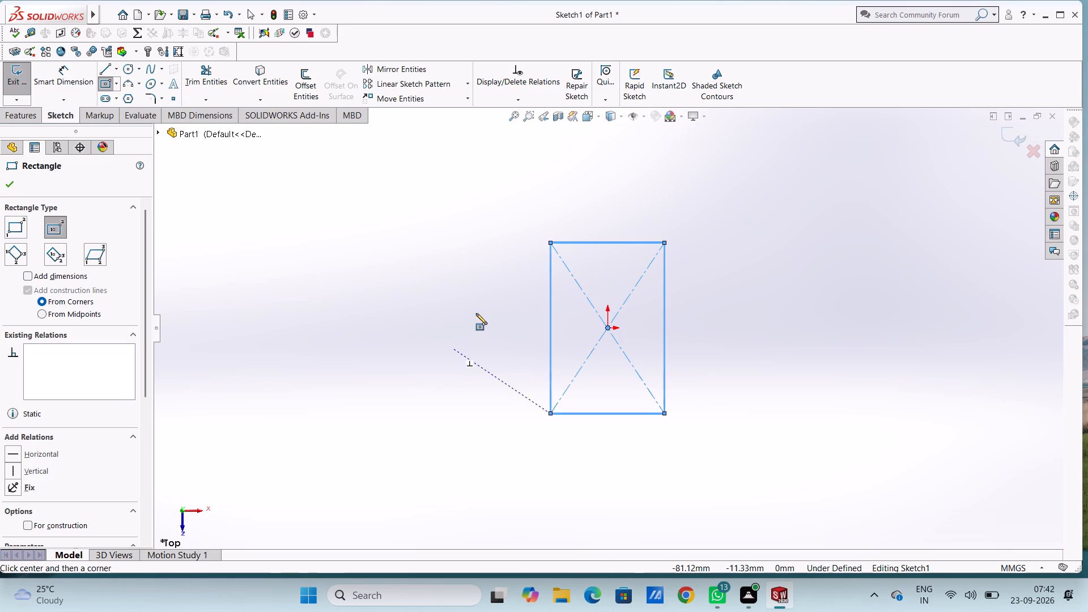
Dimension the rectangle's left side at 90 mm and its top side at 60 mm.
{"action": "left_click", "coordinate": [79, 71]}
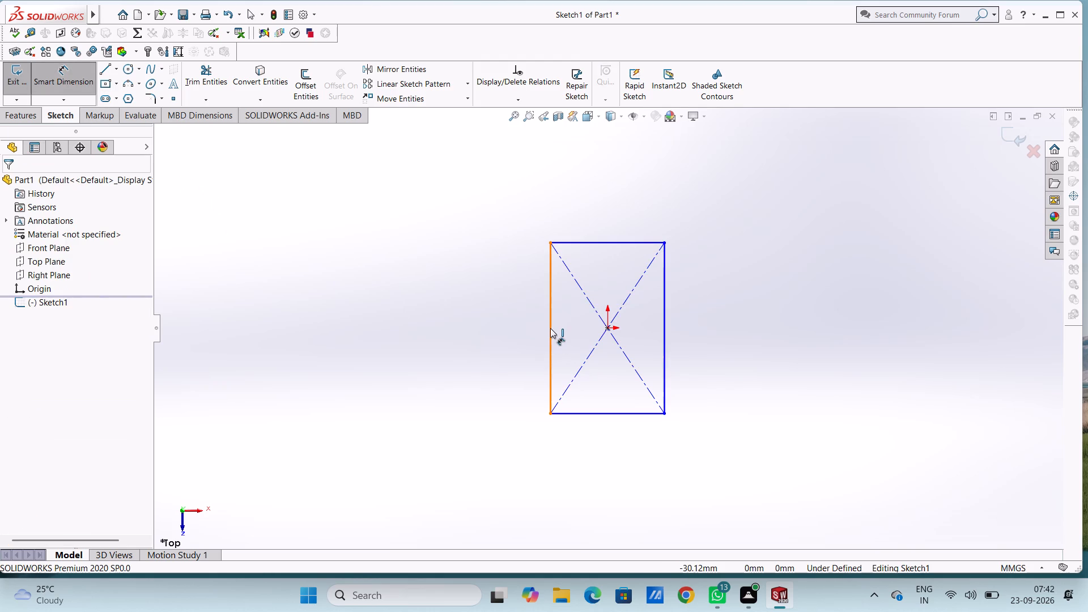
{"action": "left_click", "coordinate": [550, 328]}
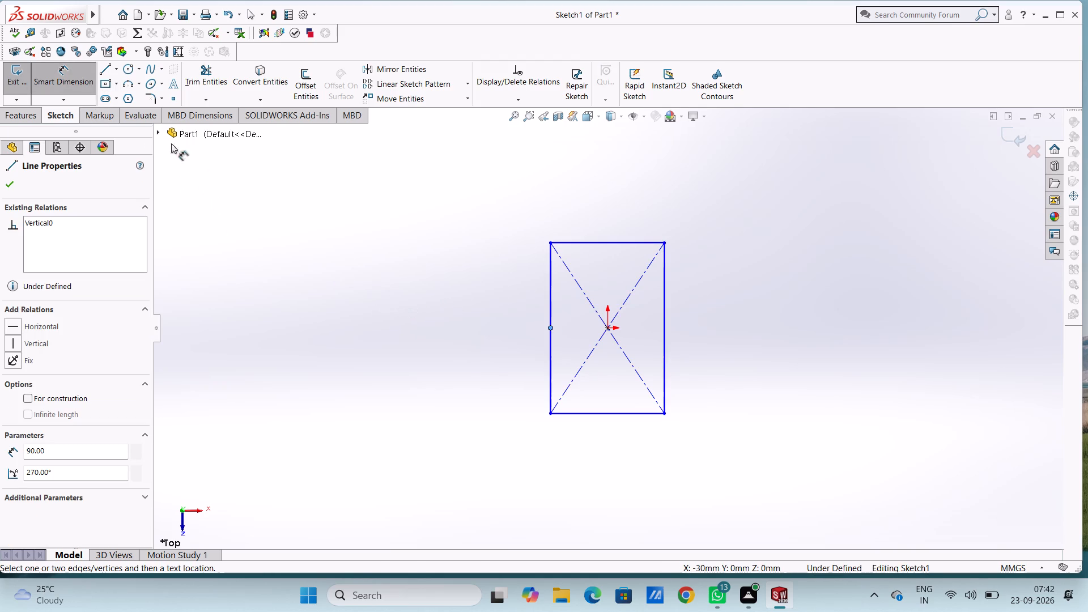
{"action": "left_click", "coordinate": [83, 86]}
{"action": "left_click", "coordinate": [78, 78]}
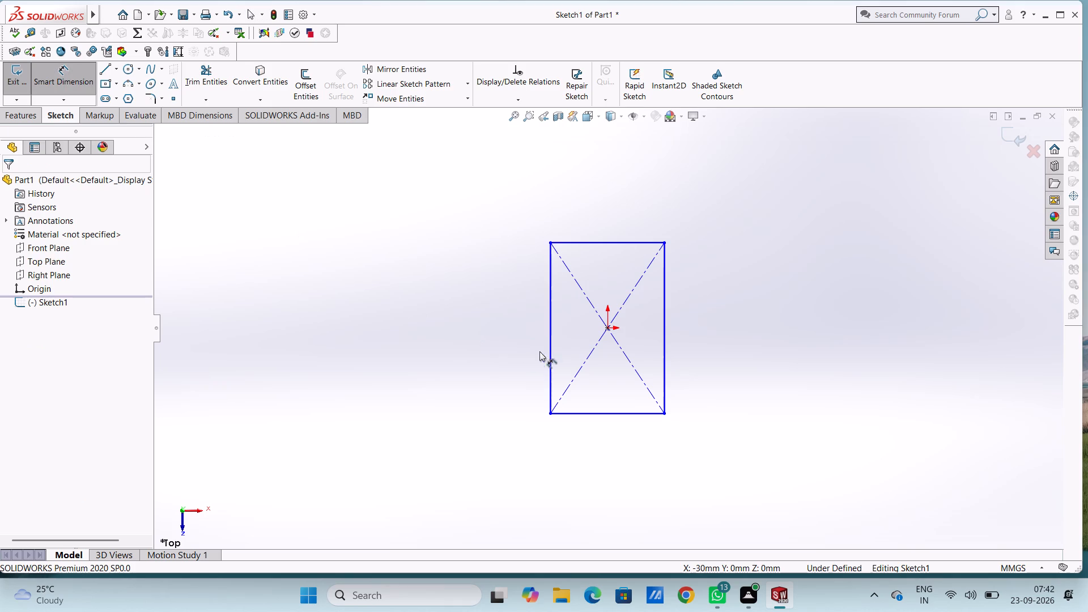
{"action": "left_click", "coordinate": [551, 287]}
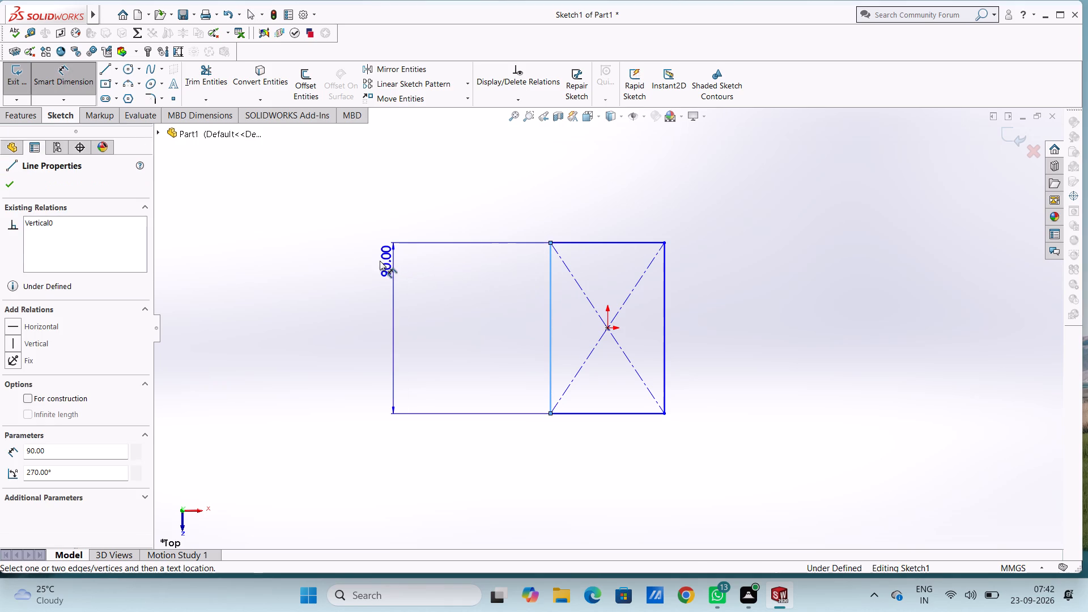
{"action": "left_click", "coordinate": [368, 266]}
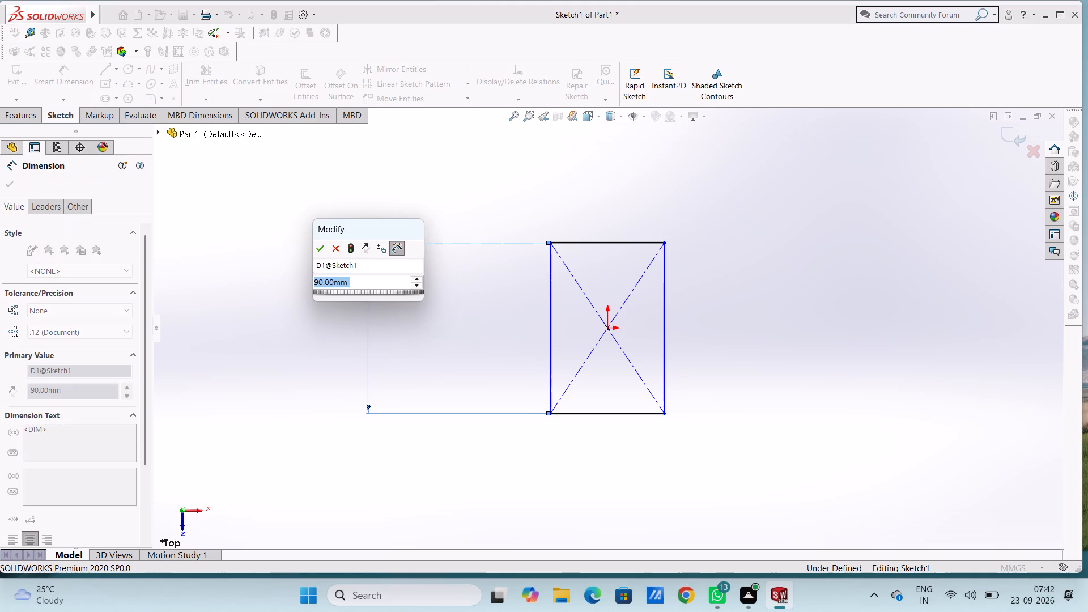
{"action": "left_click", "coordinate": [320, 244]}
{"action": "left_click", "coordinate": [309, 205]}
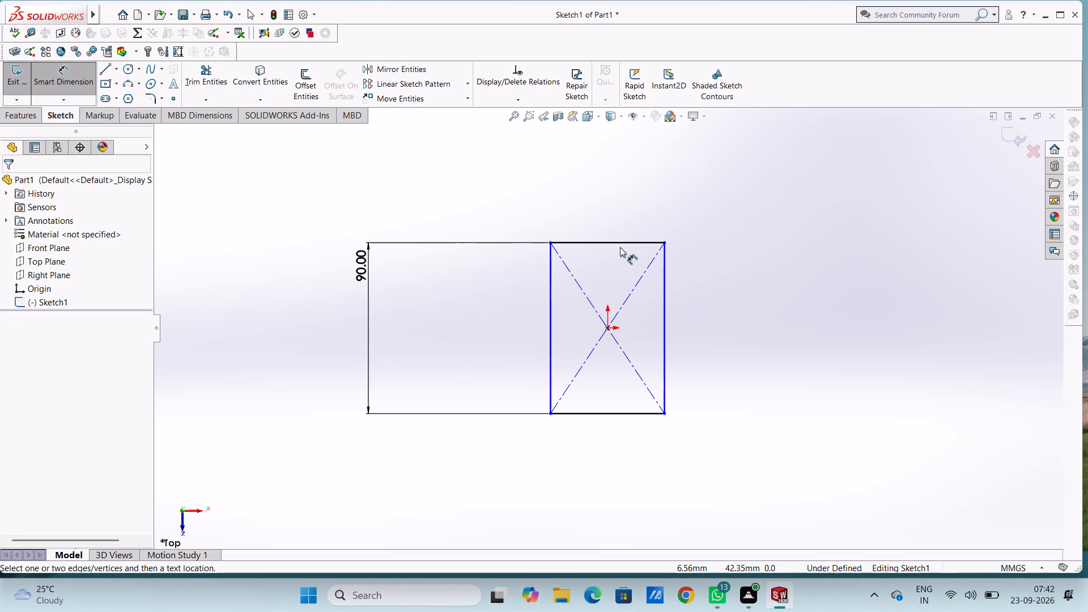
{"action": "left_click", "coordinate": [620, 244]}
{"action": "left_click", "coordinate": [632, 152]}
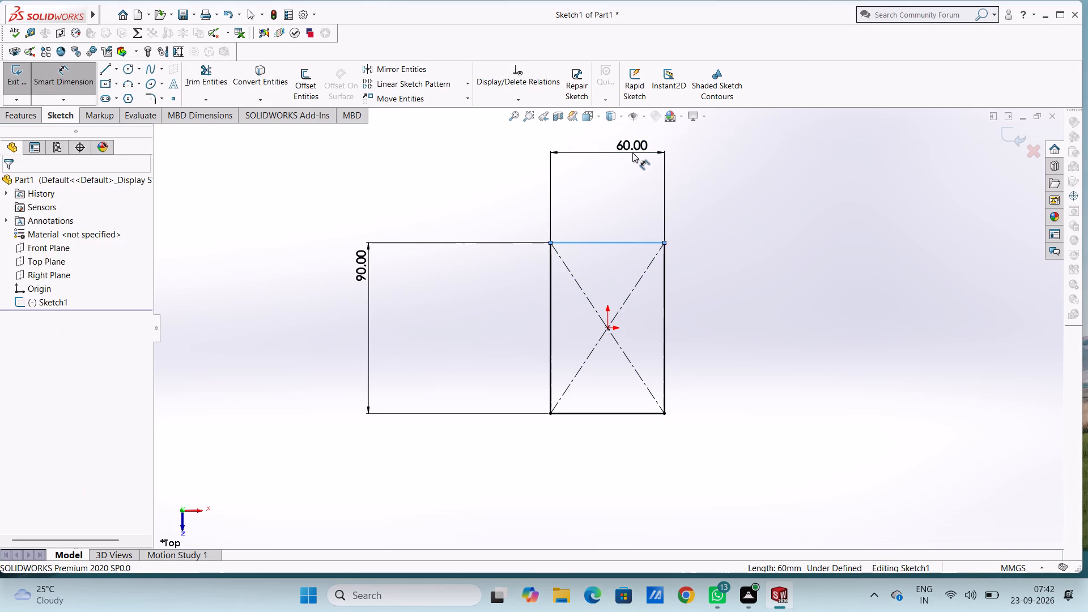
{"action": "left_click", "coordinate": [581, 136]}
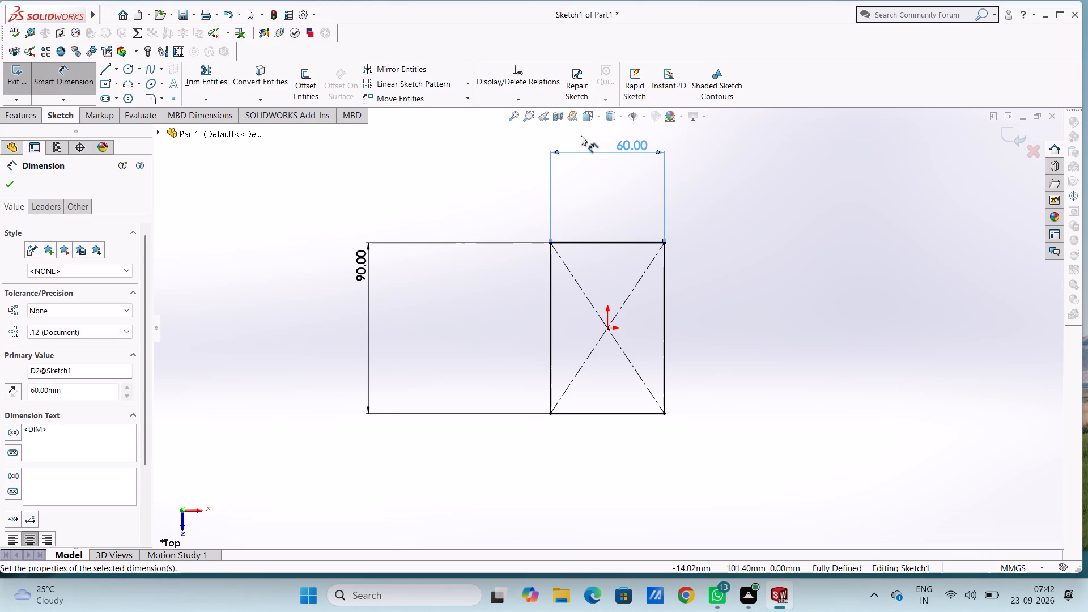
{"action": "key", "text": "Escape"}
{"action": "key", "text": "Escape"}
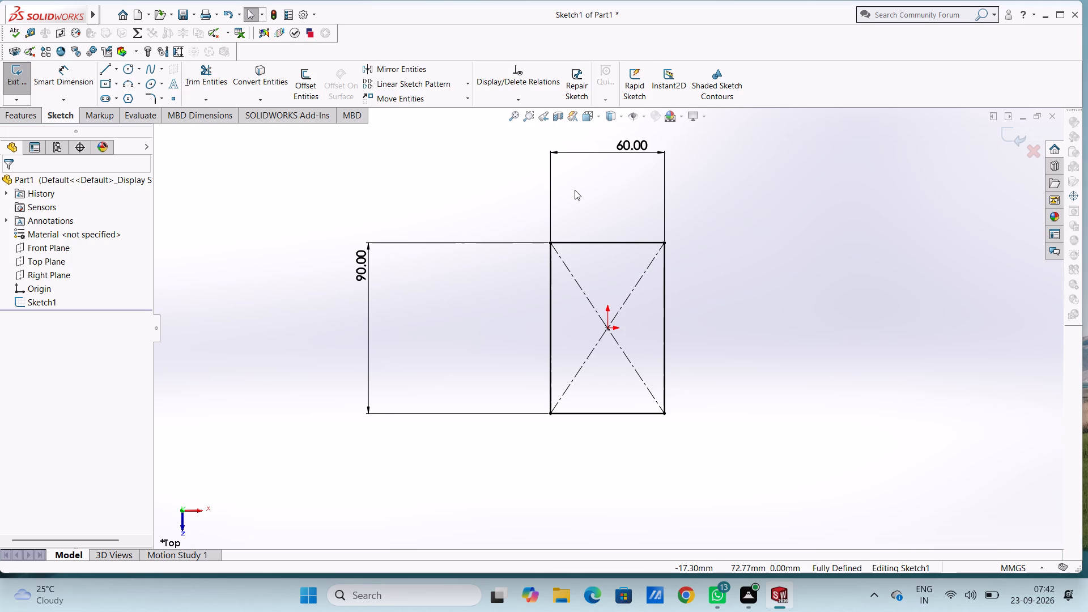
Round all four corners of the rectangle with 8 mm sketch fillets.
{"action": "left_click", "coordinate": [155, 96]}
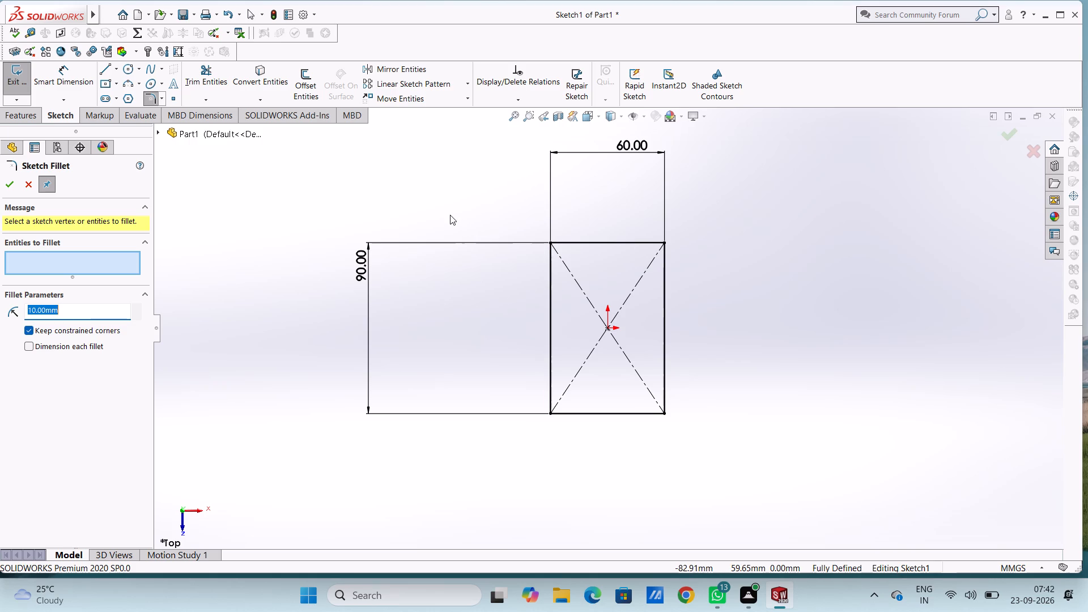
{"action": "key", "text": "8"}
{"action": "key", "text": "Return"}
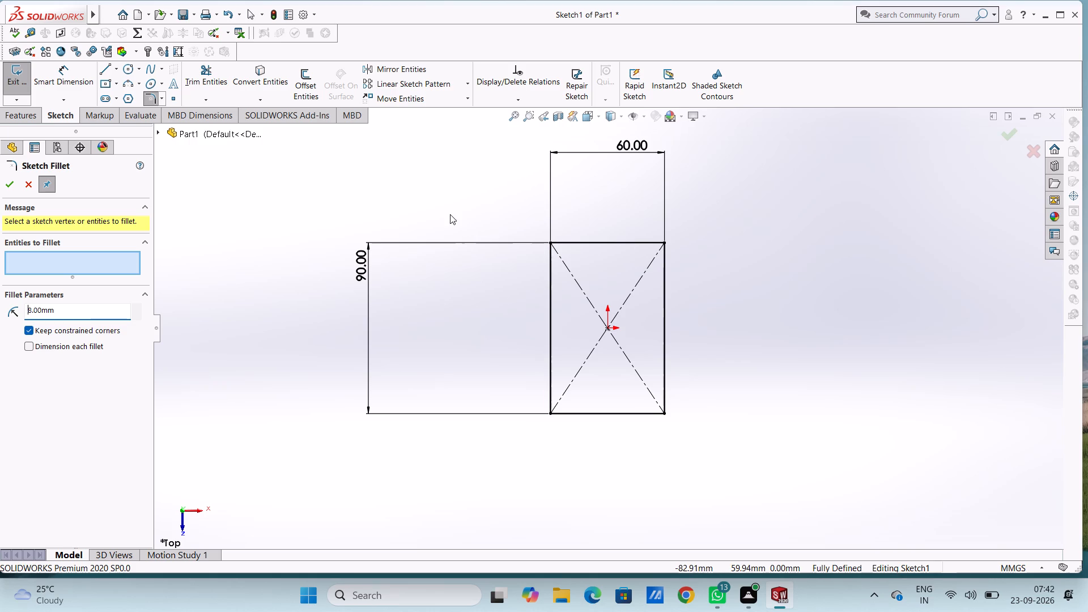
{"action": "left_click", "coordinate": [551, 241]}
{"action": "left_click", "coordinate": [666, 244]}
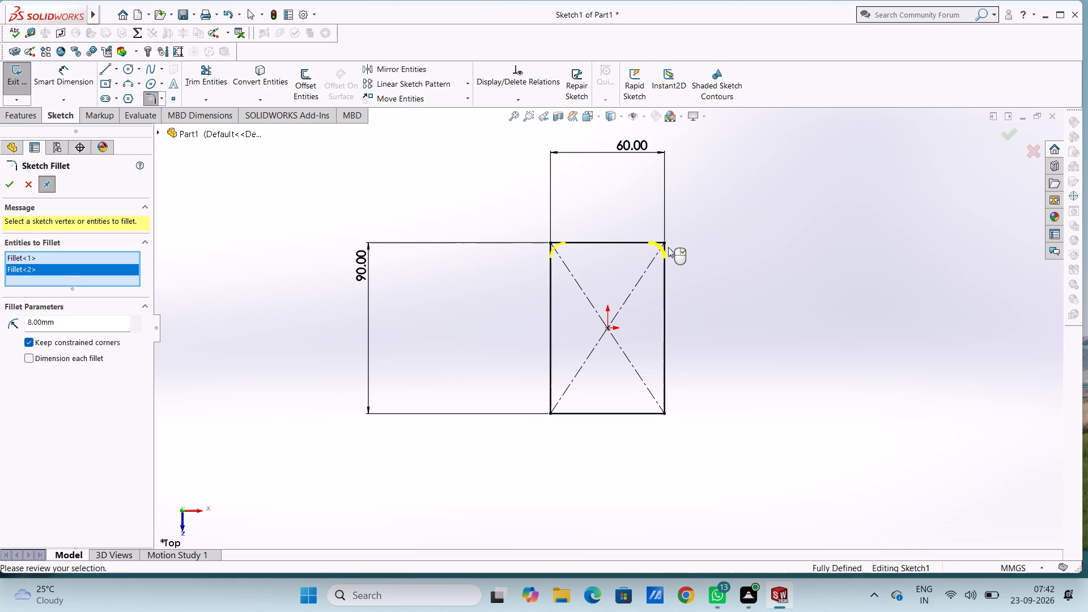
{"action": "left_click", "coordinate": [666, 413]}
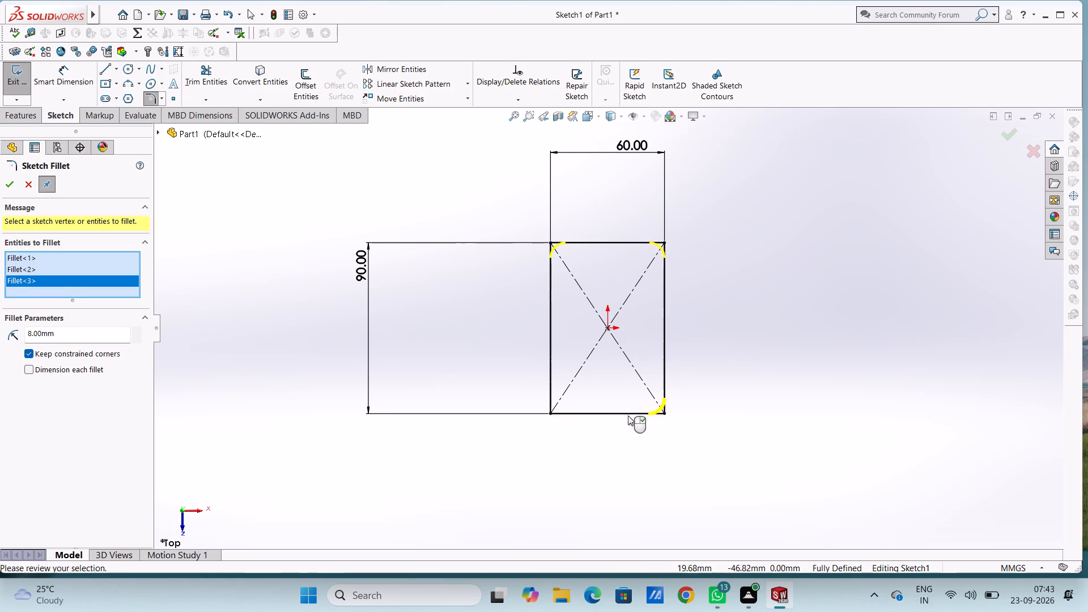
{"action": "left_click", "coordinate": [550, 413]}
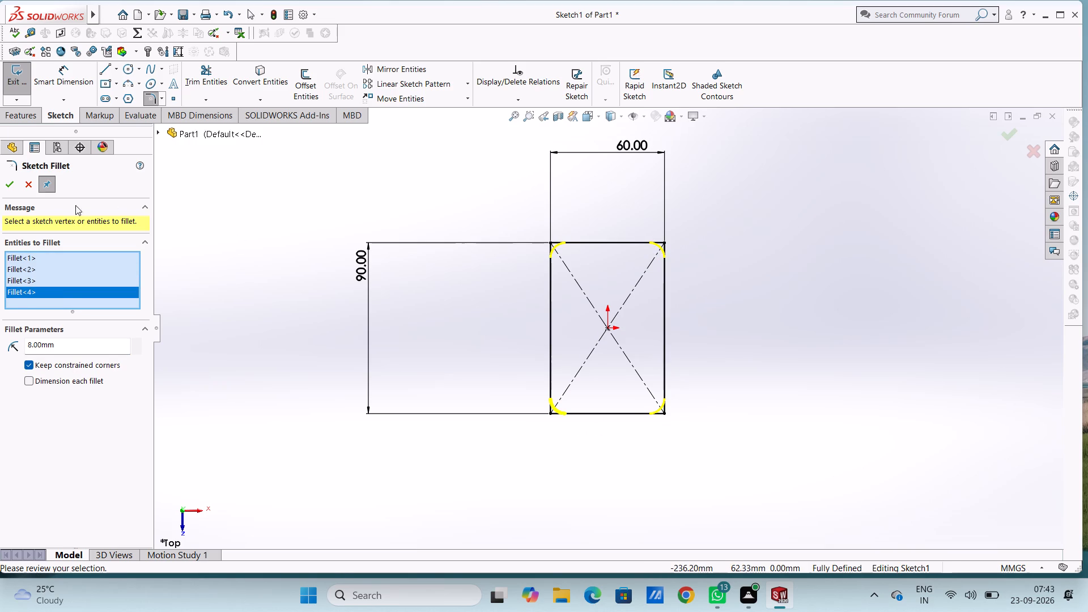
{"action": "left_click", "coordinate": [4, 185]}
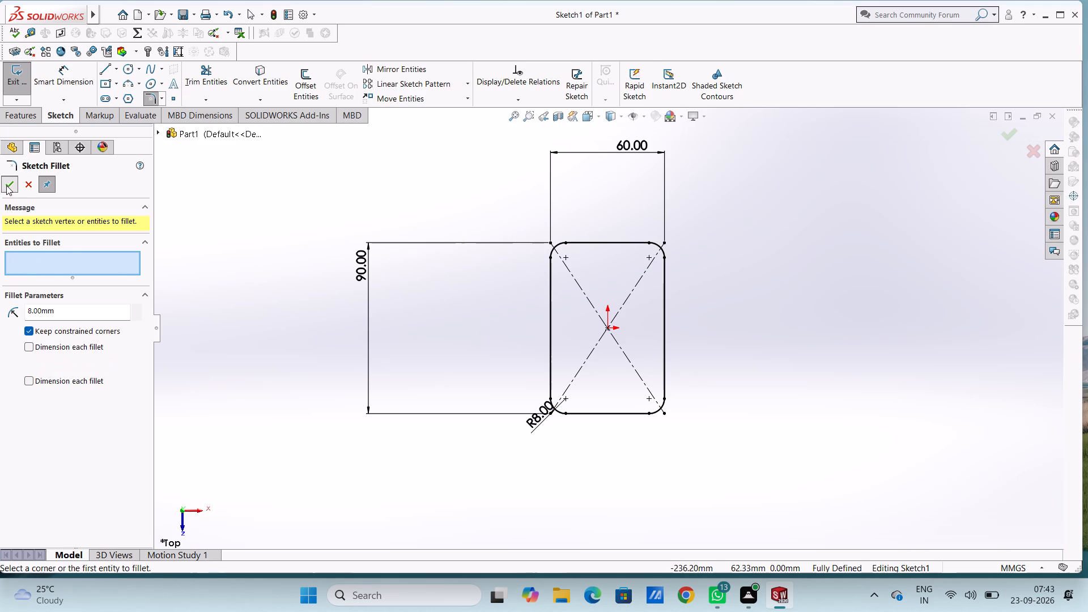
{"action": "left_click", "coordinate": [10, 185]}
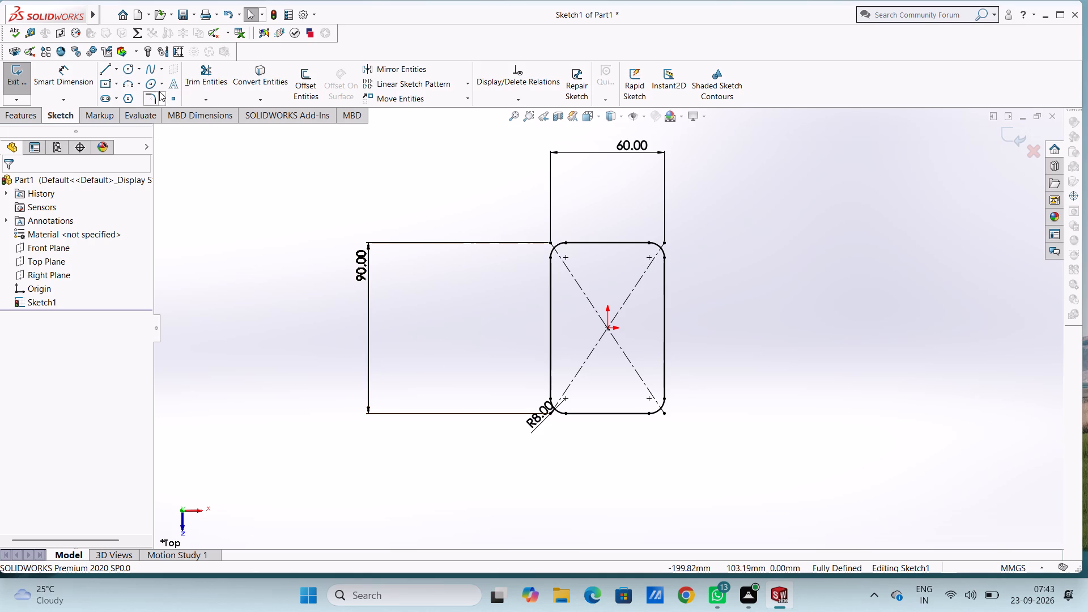
Draw four circles of 3 mm radius, one centred on each corner fillet's centre point.
{"action": "left_click", "coordinate": [128, 67]}
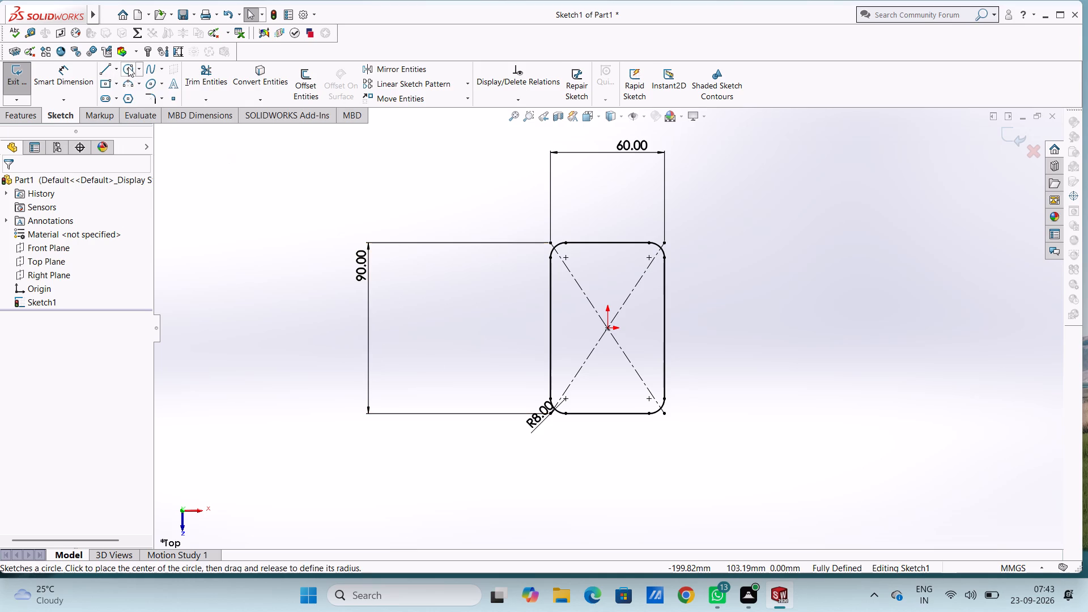
{"action": "left_click", "coordinate": [649, 256]}
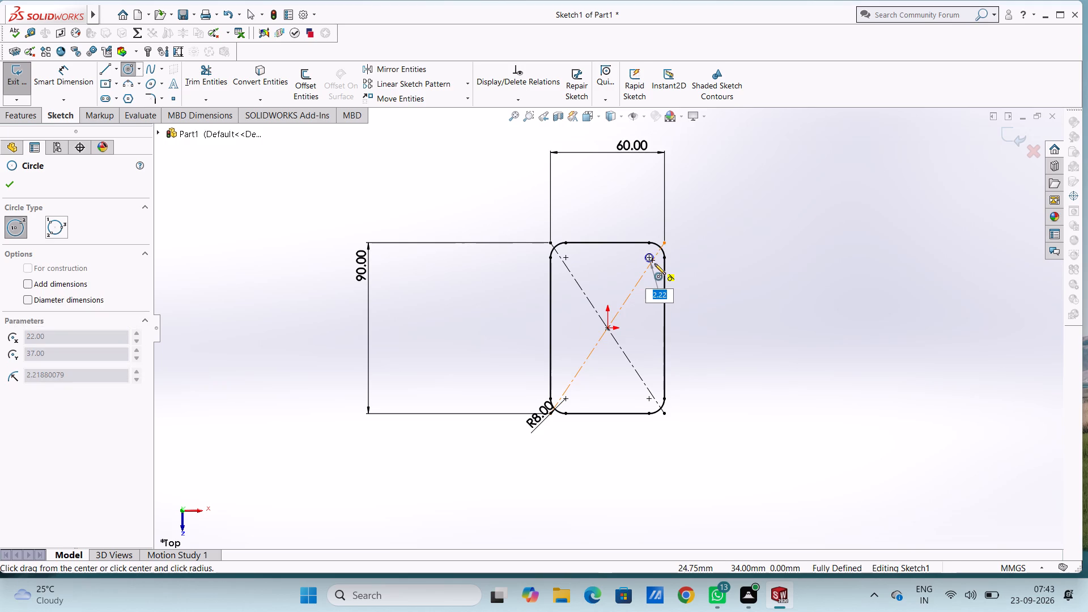
{"action": "key", "text": "3"}
{"action": "key", "text": "Return"}
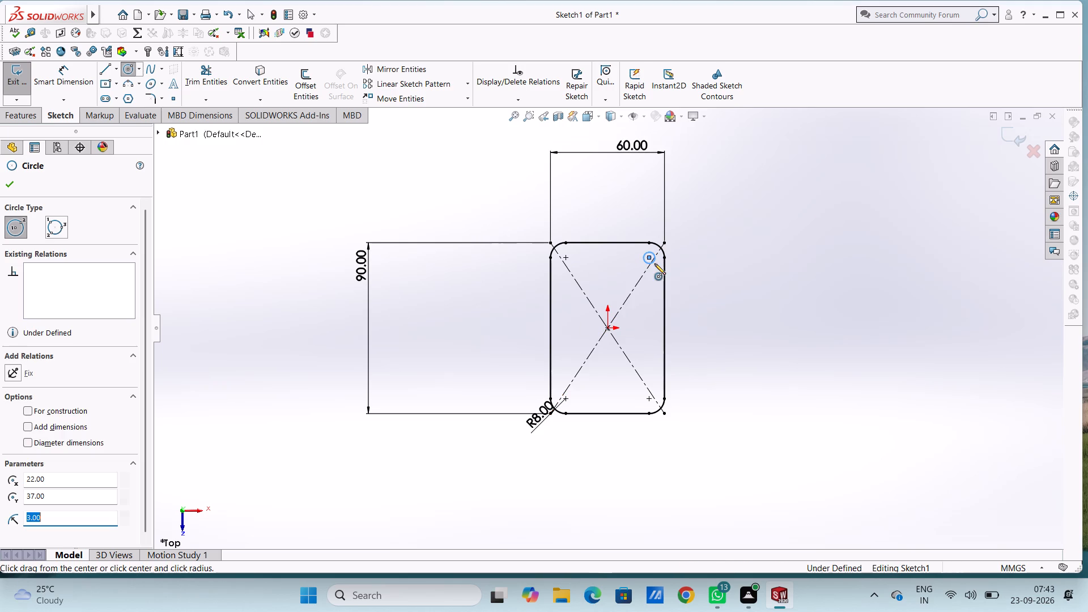
{"action": "left_click", "coordinate": [565, 258]}
{"action": "key", "text": "3"}
{"action": "key", "text": "Return"}
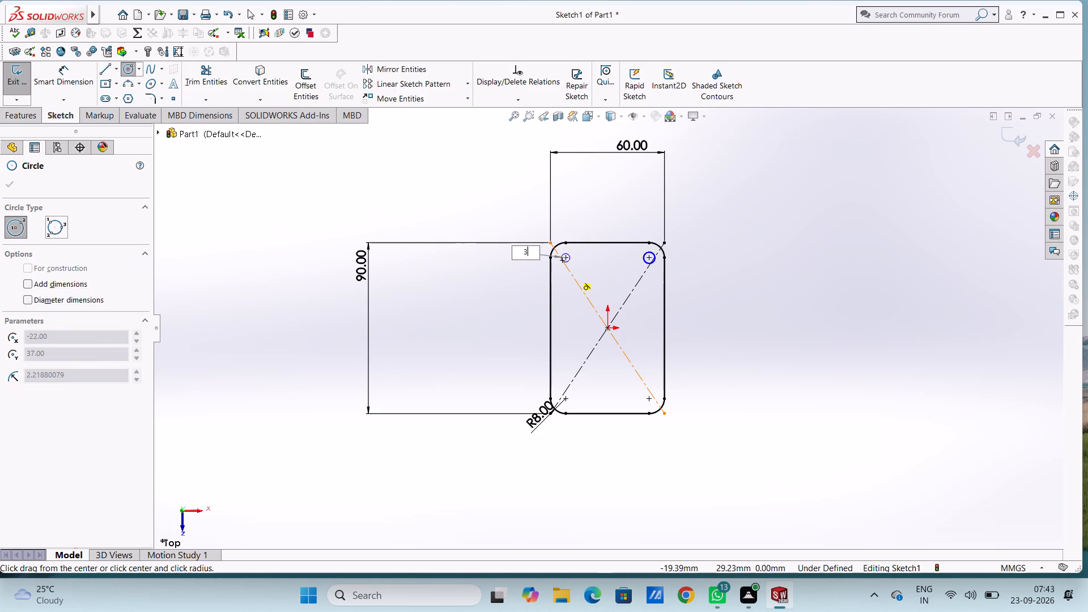
{"action": "left_click", "coordinate": [568, 399]}
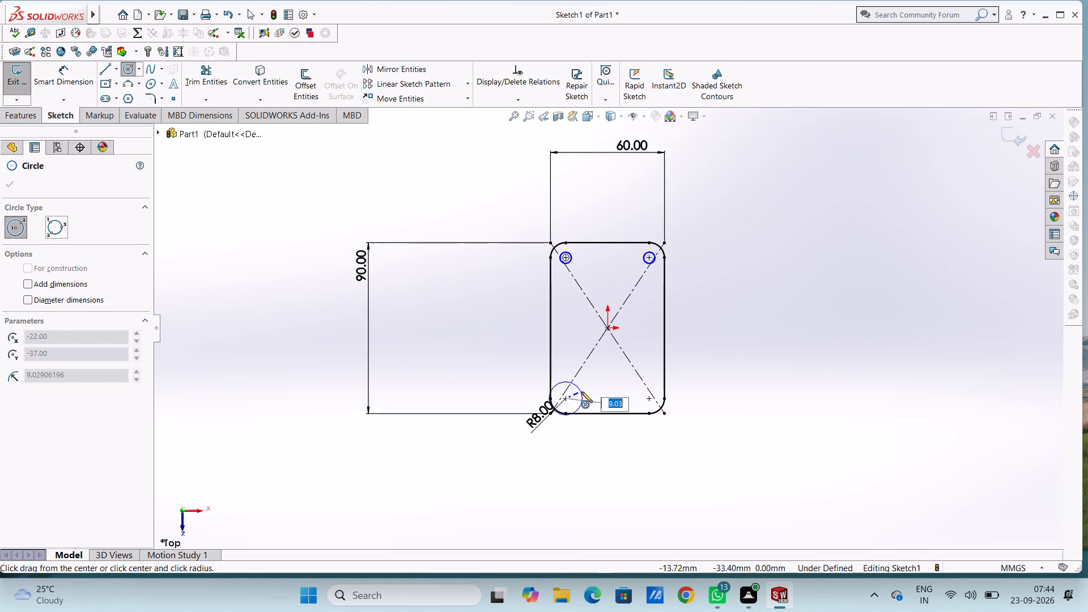
{"action": "key", "text": "3"}
{"action": "key", "text": "Return"}
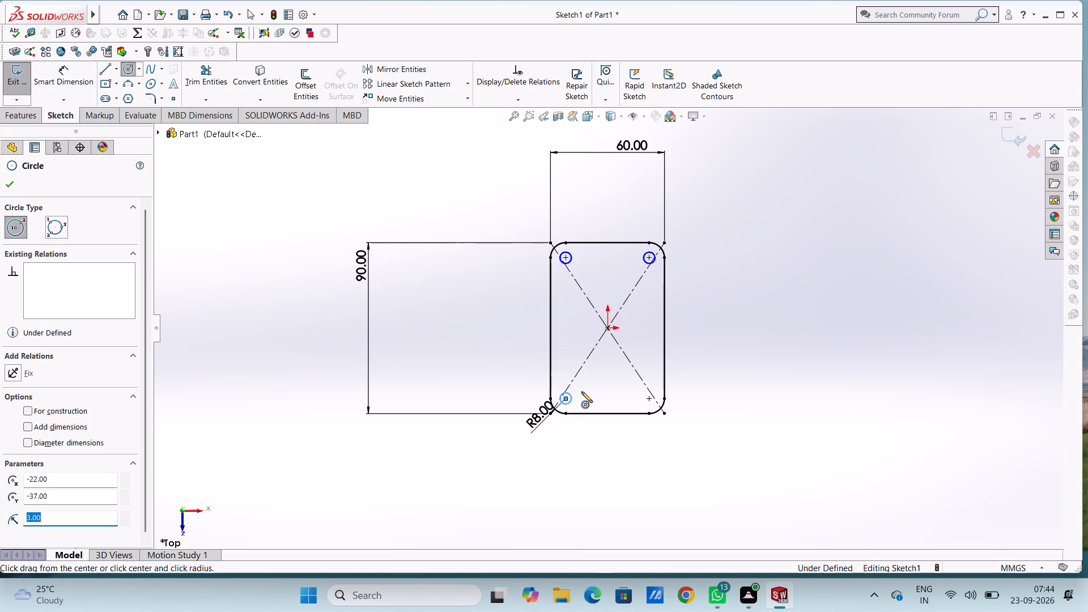
{"action": "left_click", "coordinate": [650, 399]}
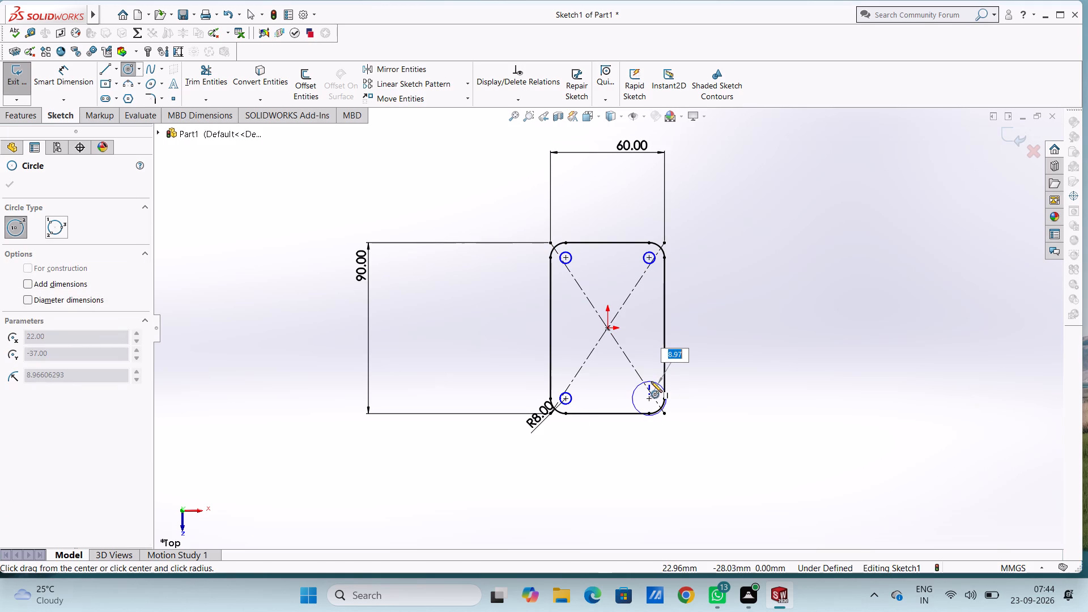
{"action": "key", "text": "3"}
{"action": "key", "text": "Return"}
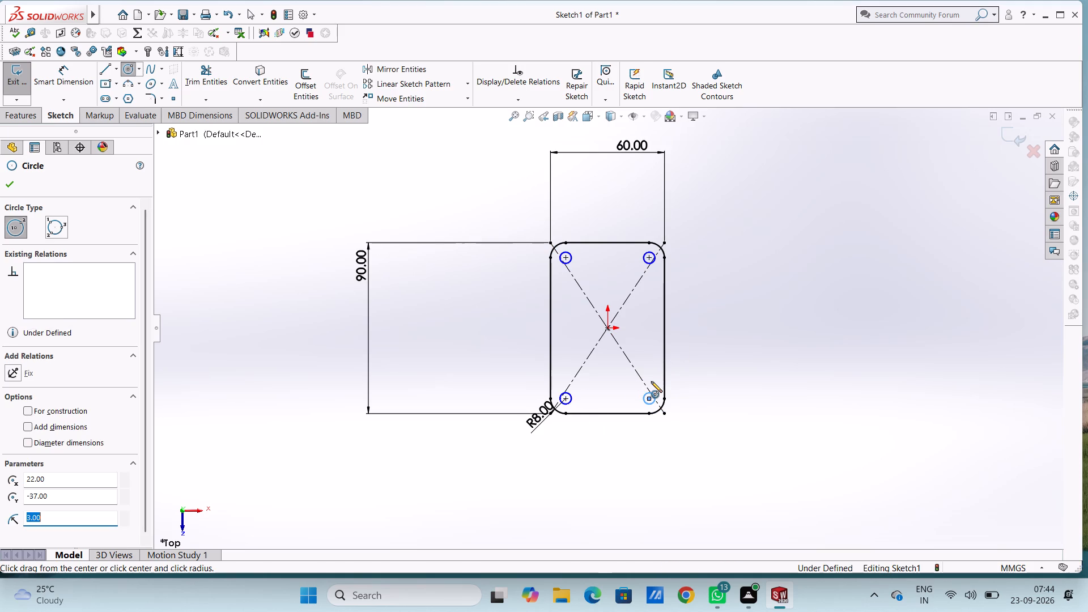
{"action": "key", "text": "Escape"}
{"action": "key", "text": "Escape"}
{"action": "key", "text": "Escape"}
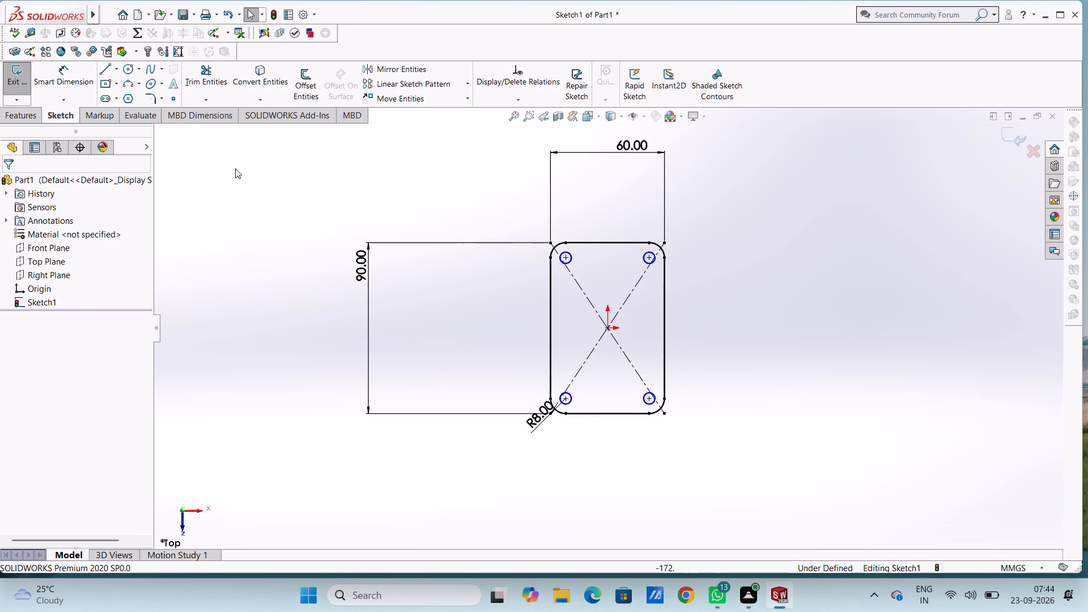
Dimension the diameter of the upper-left corner circle at 6 mm.
{"action": "left_click", "coordinate": [50, 79]}
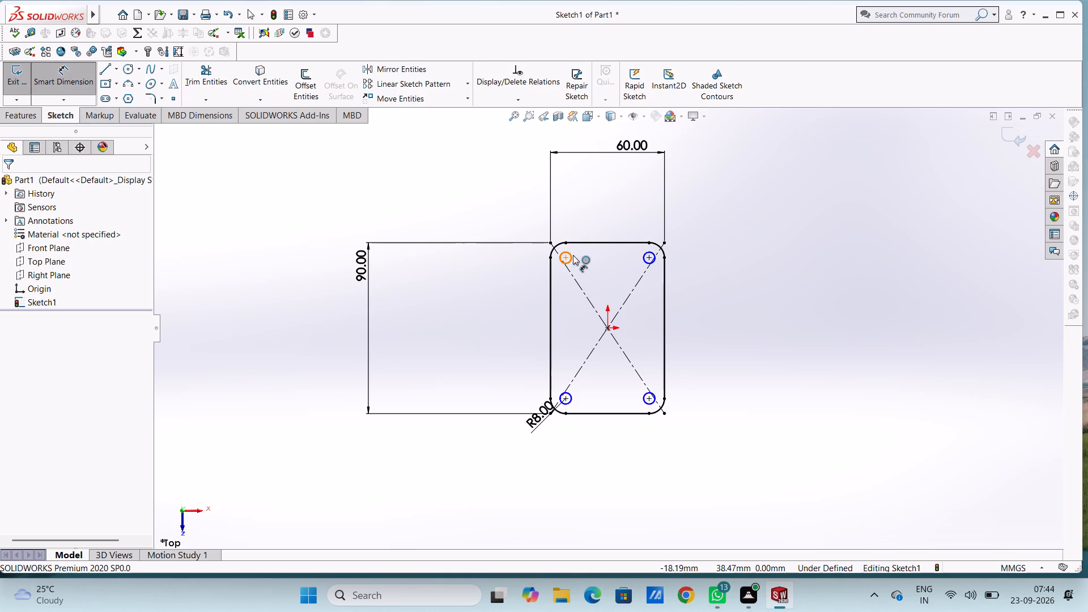
{"action": "left_click", "coordinate": [573, 255]}
{"action": "left_click", "coordinate": [298, 419]}
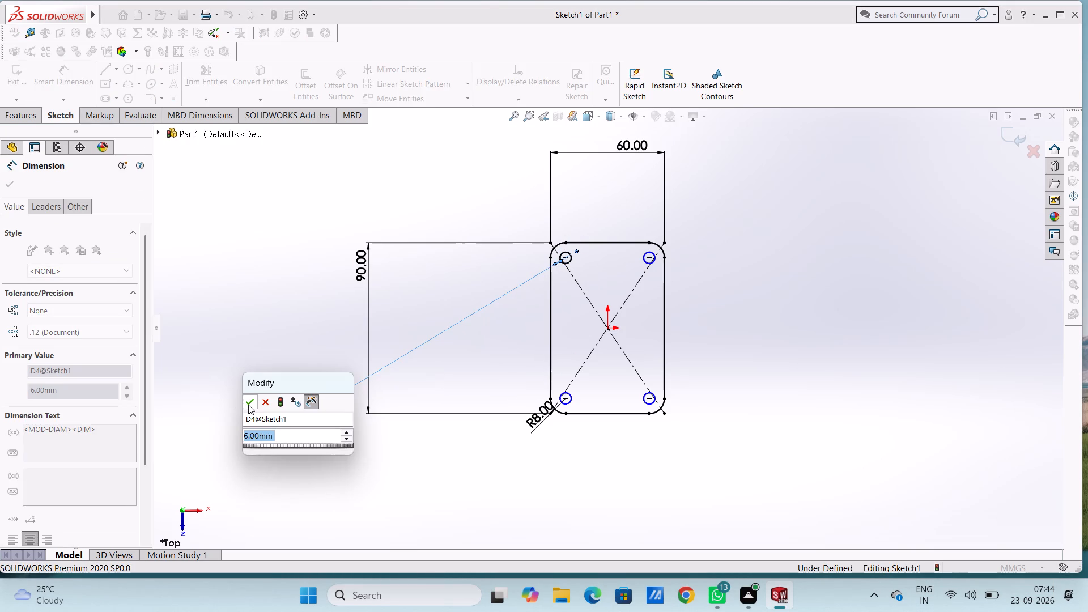
{"action": "left_click", "coordinate": [248, 405]}
{"action": "left_click", "coordinate": [289, 320]}
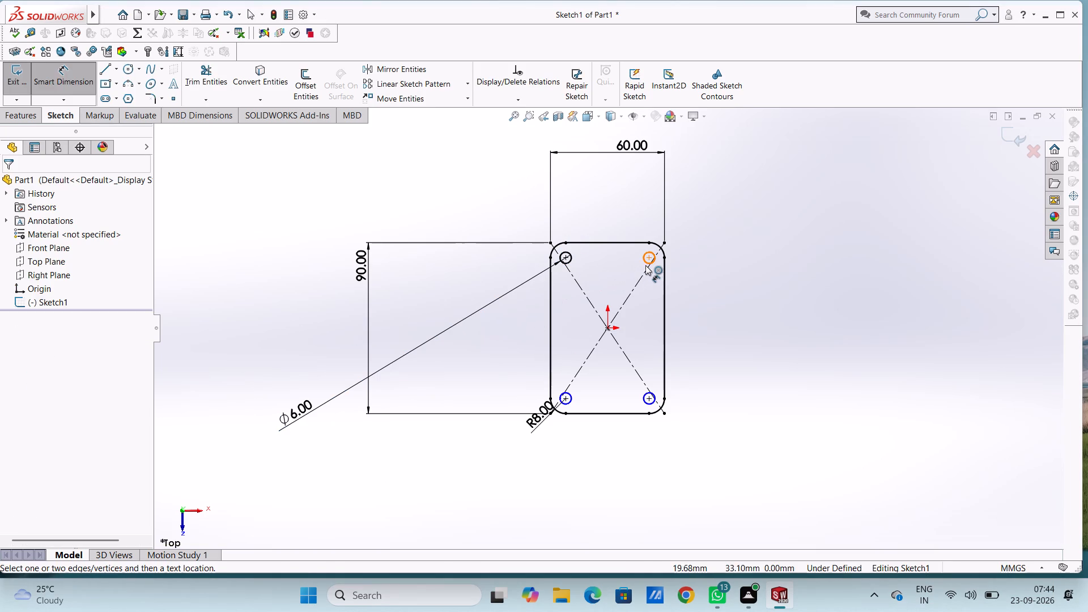
Dimension the diameters of the upper-right, lower-right and lower-left corner circles at 6 mm each.
{"action": "left_click", "coordinate": [647, 264]}
{"action": "left_click", "coordinate": [909, 352]}
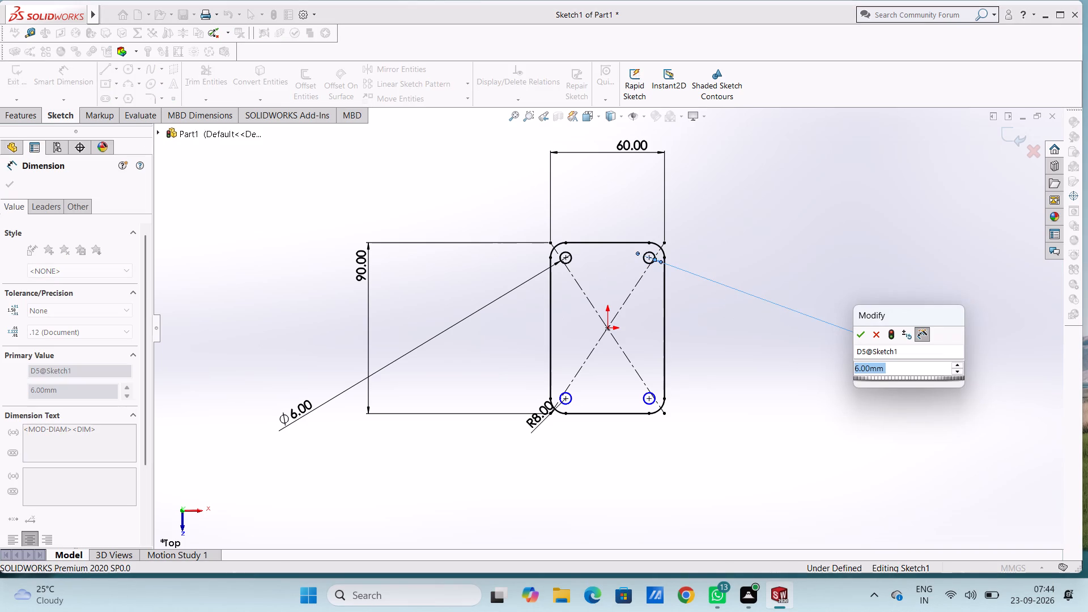
{"action": "left_click", "coordinate": [861, 333]}
{"action": "left_click", "coordinate": [840, 269]}
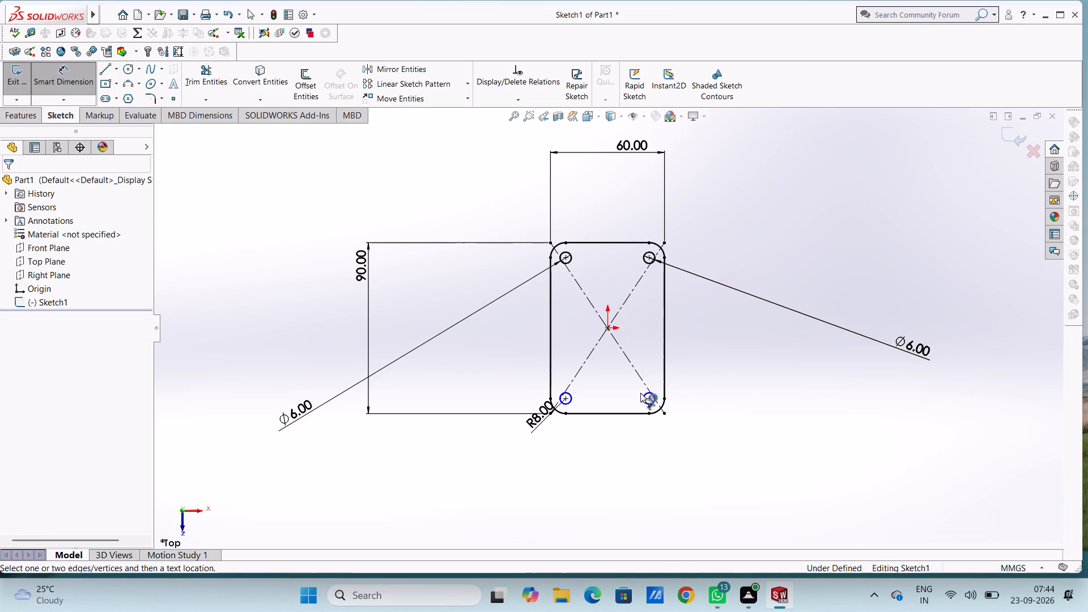
{"action": "left_click", "coordinate": [650, 407]}
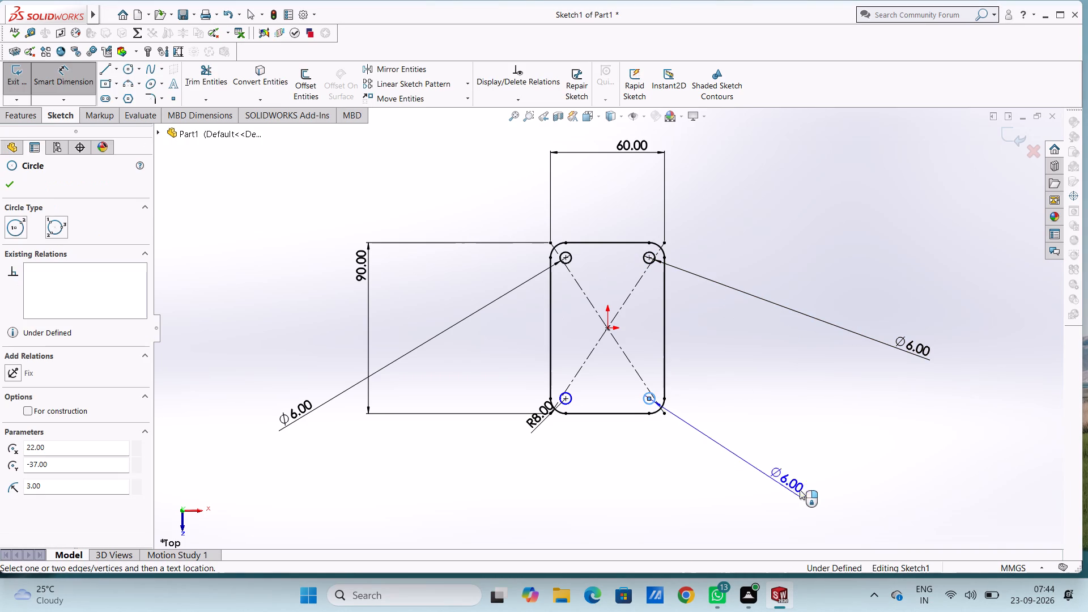
{"action": "left_click", "coordinate": [809, 491]}
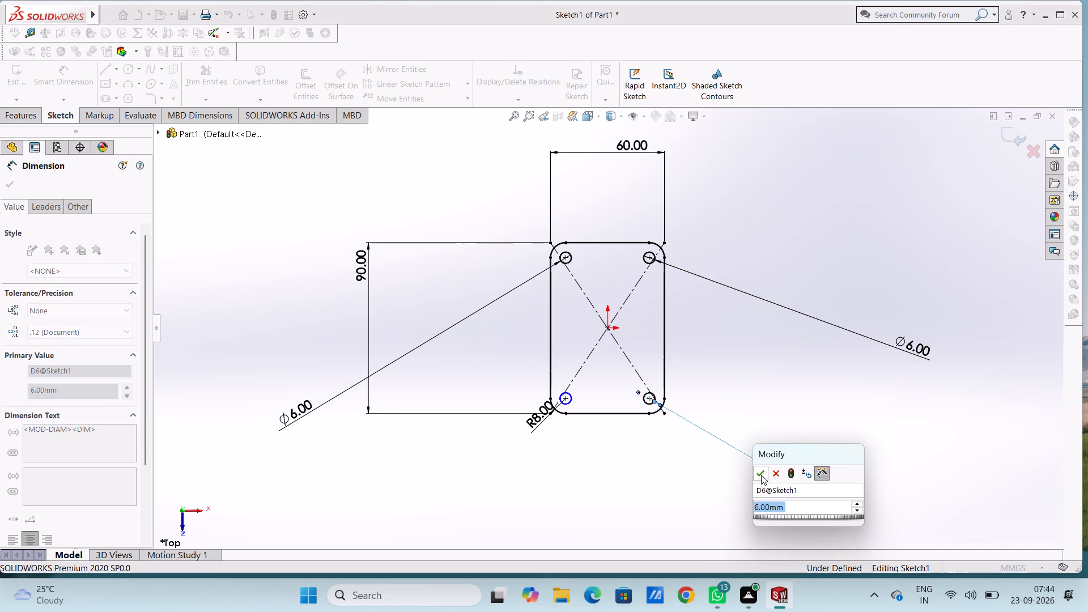
{"action": "left_click", "coordinate": [761, 475]}
{"action": "left_click", "coordinate": [730, 474]}
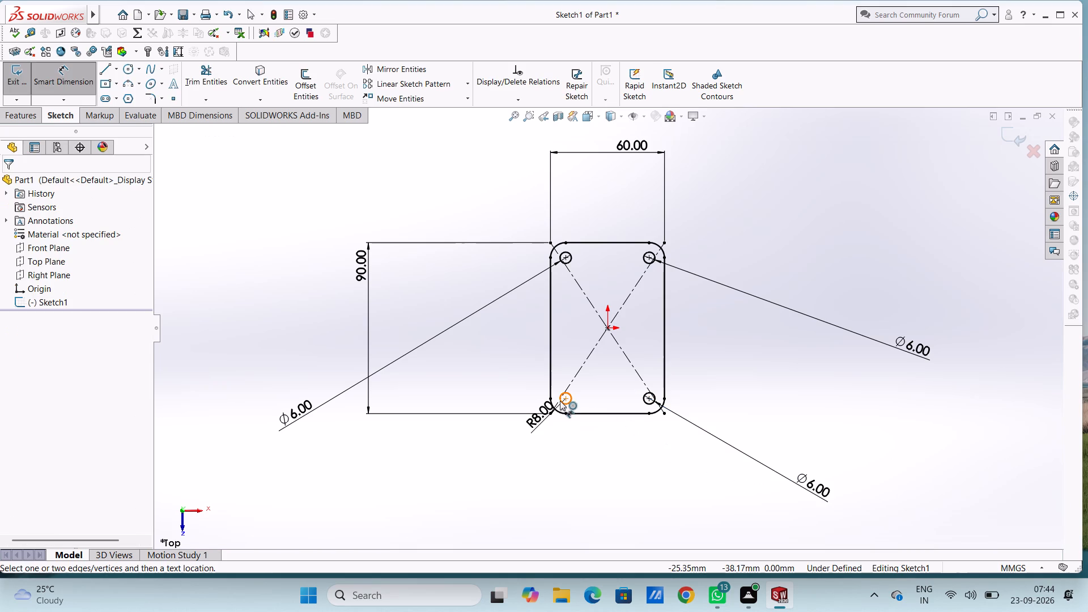
{"action": "left_click", "coordinate": [564, 404]}
{"action": "left_click", "coordinate": [386, 464]}
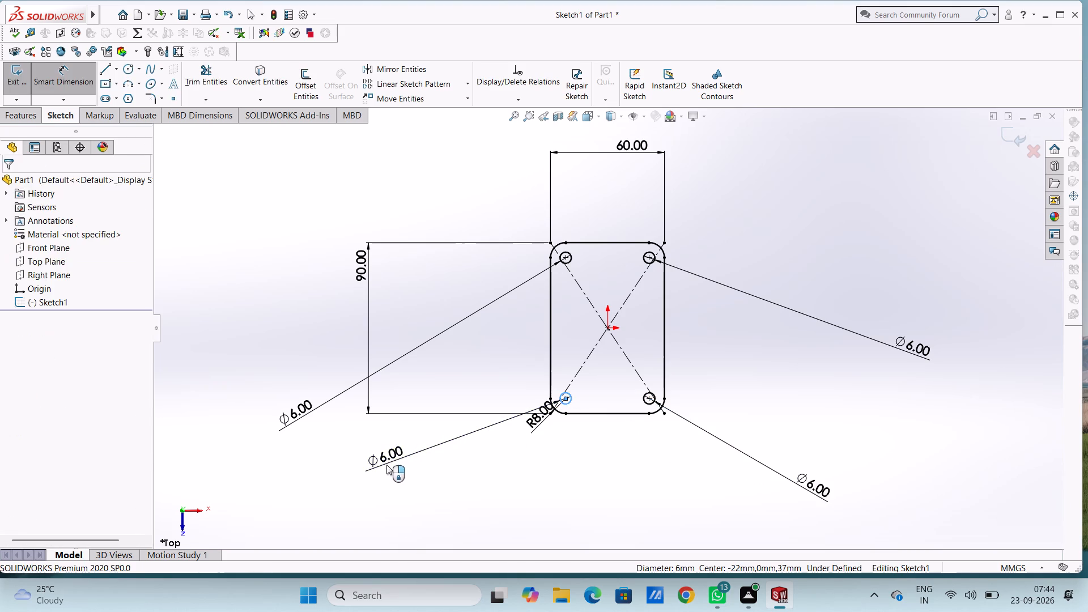
{"action": "left_click", "coordinate": [342, 440]}
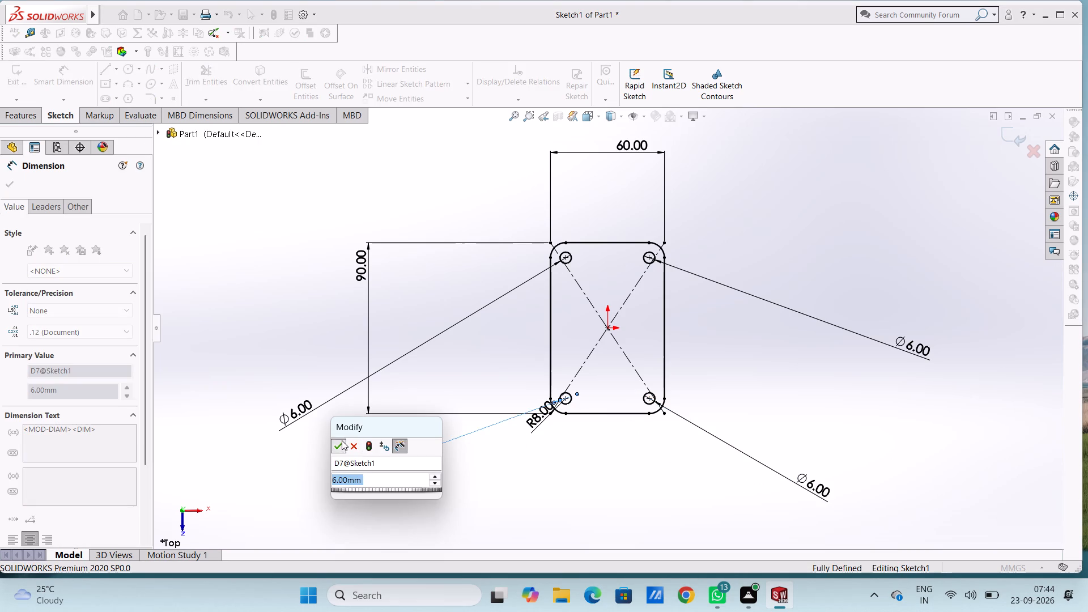
{"action": "key", "text": "Escape"}
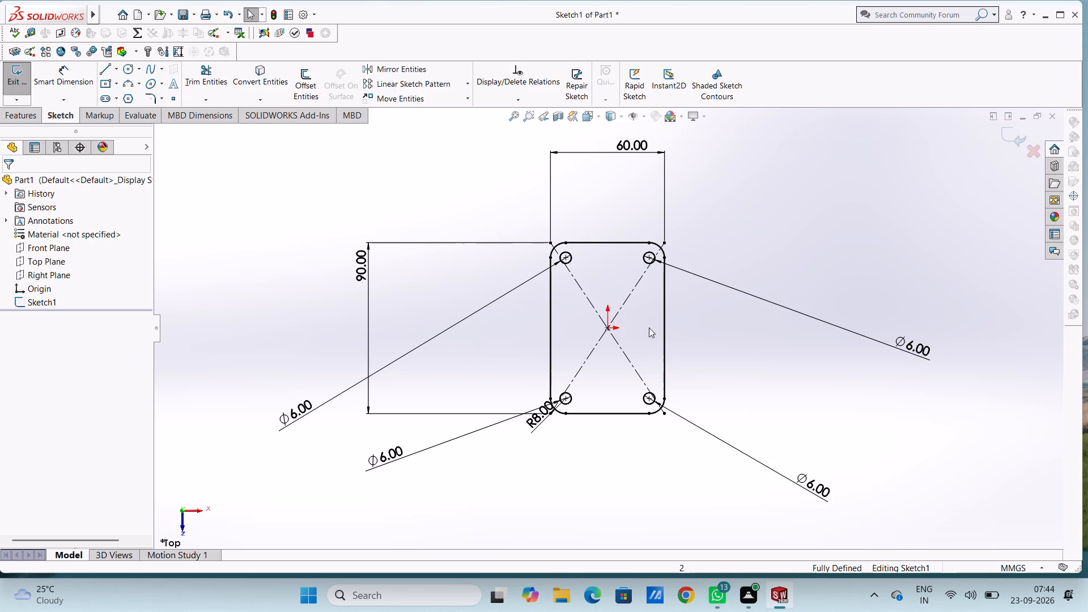
Extrude the plate sketch as a blind boss 8 mm deep.
{"action": "left_click", "coordinate": [20, 117]}
{"action": "left_click", "coordinate": [18, 93]}
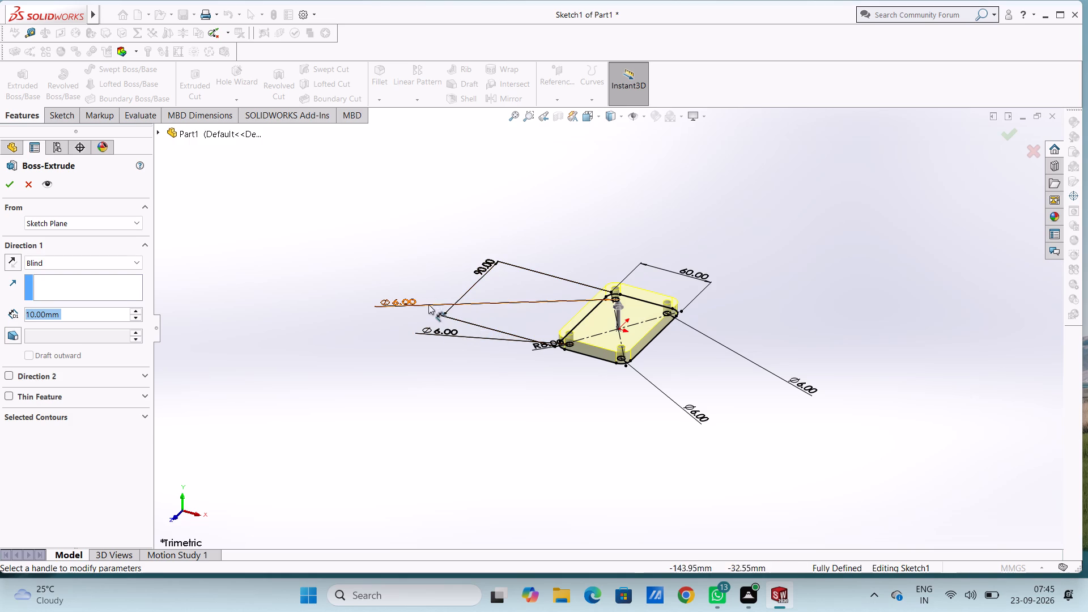
{"action": "key", "text": "8"}
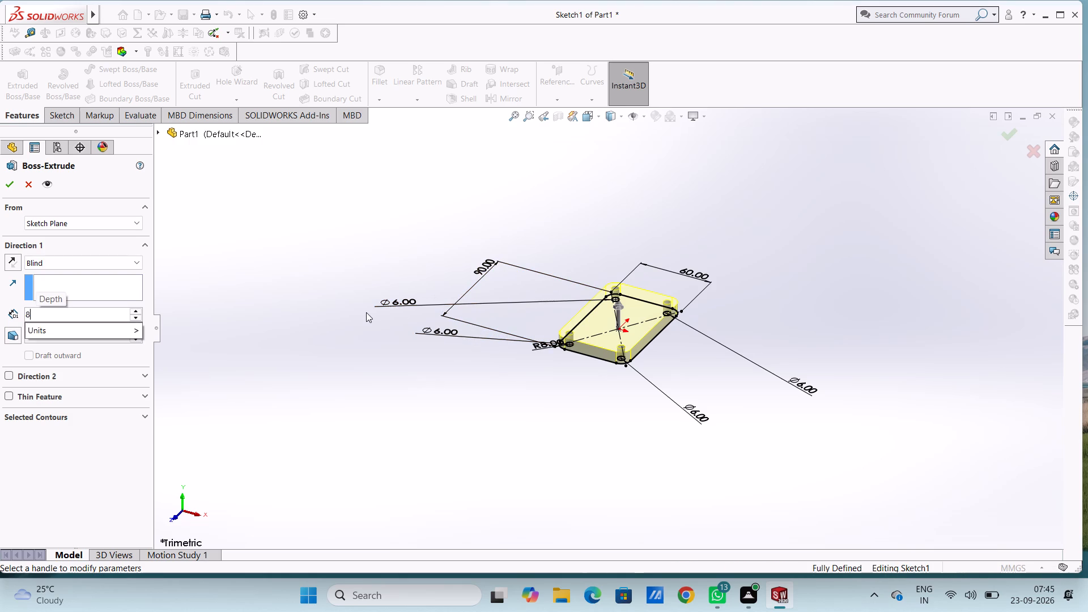
{"action": "key", "text": "Return"}
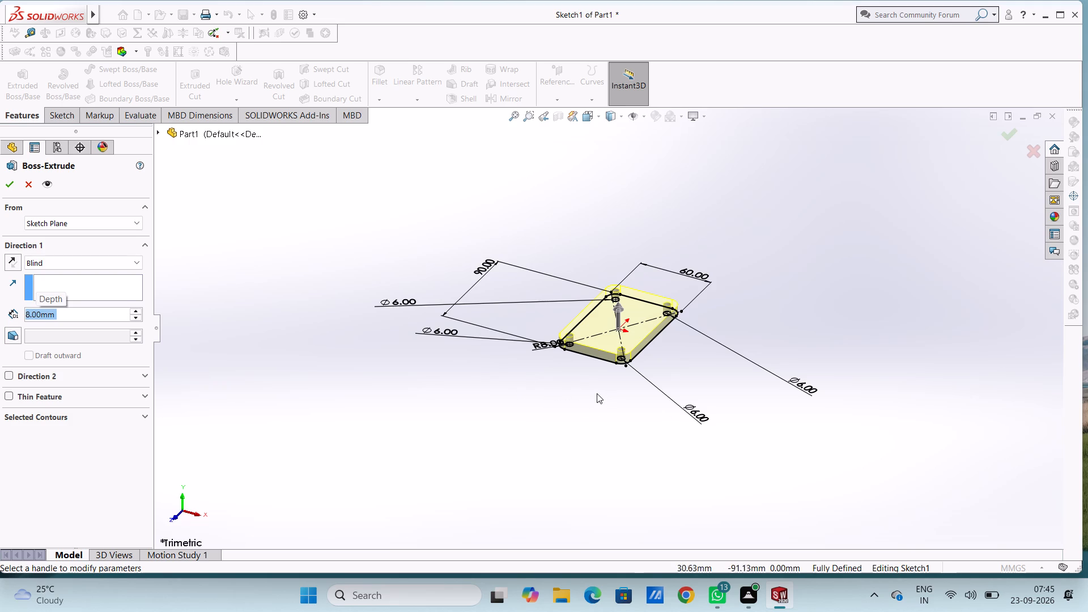
{"action": "left_click", "coordinate": [10, 183]}
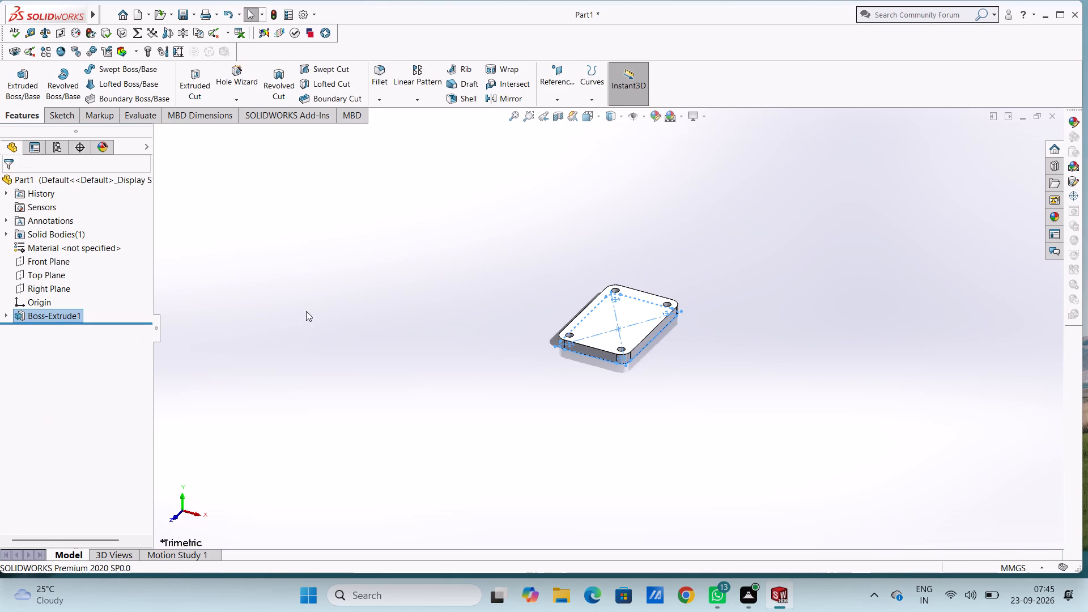
{"action": "left_click", "coordinate": [324, 312]}
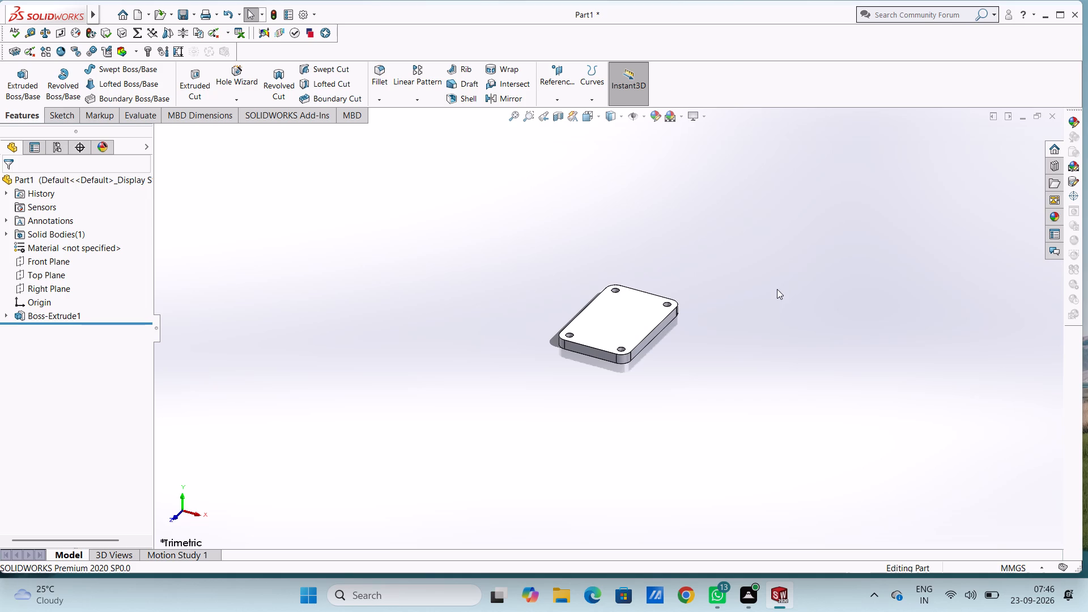
Start a new sketch on the plate's top face, viewed from the top.
{"action": "key", "text": "ctrl+5"}
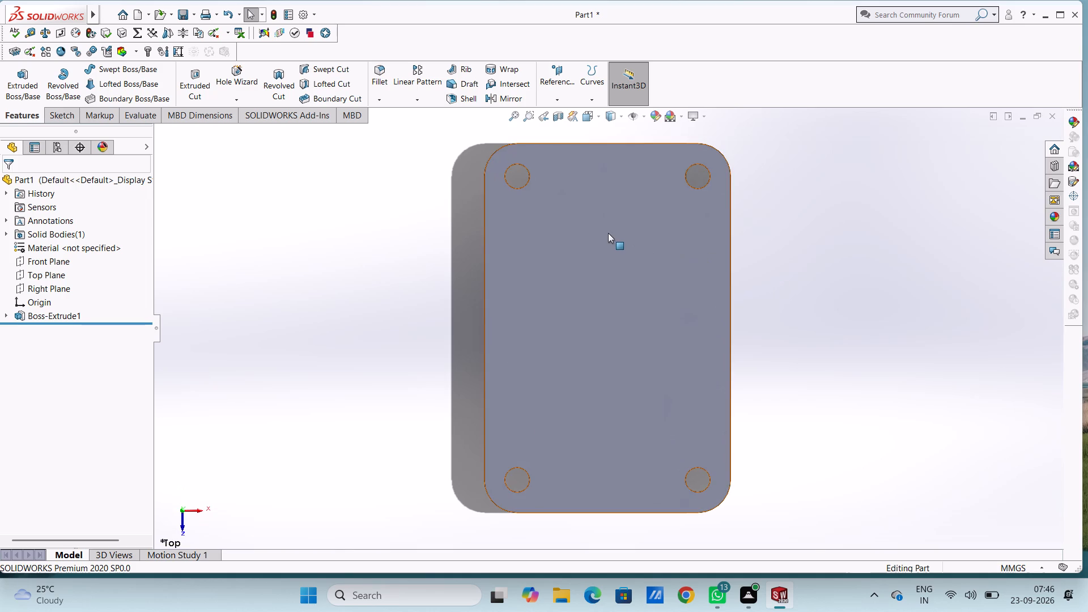
{"action": "left_click", "coordinate": [608, 233]}
{"action": "left_click", "coordinate": [661, 200]}
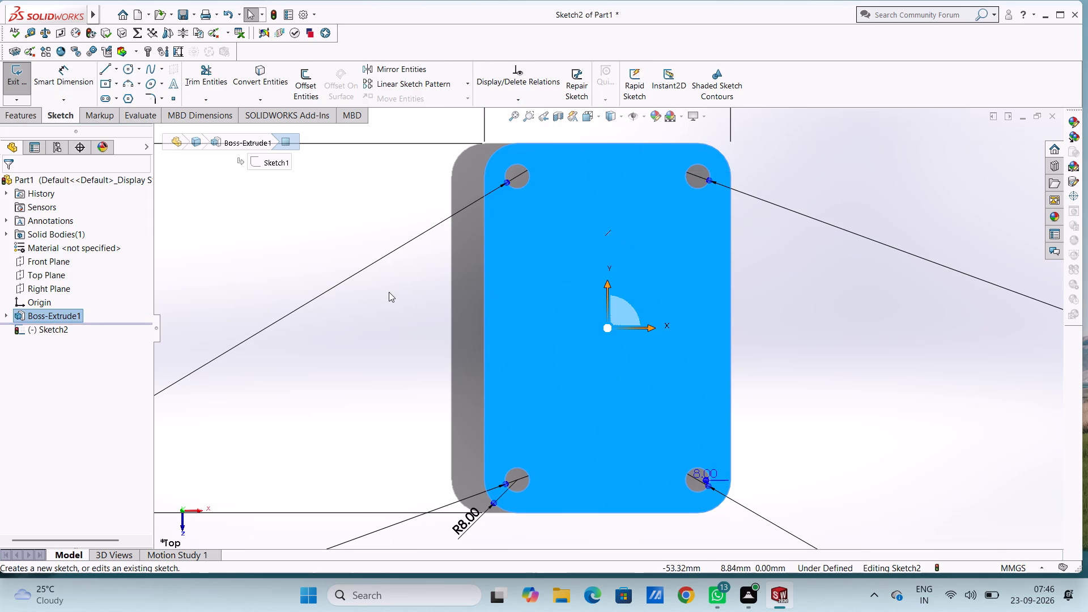
{"action": "left_click", "coordinate": [389, 292]}
Draw concentric circles of 3 mm and 8 mm radius centred on each of the plate's two lower corner holes.
{"action": "scroll", "coordinate": [631, 482], "scroll_direction": "down", "scroll_amount": 4}
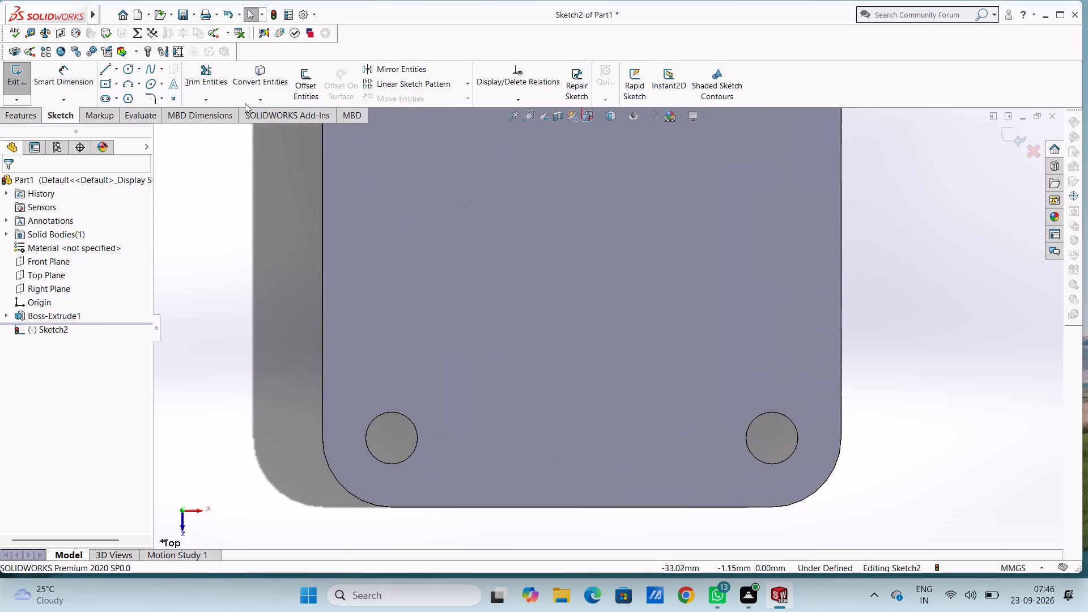
{"action": "left_click", "coordinate": [125, 70]}
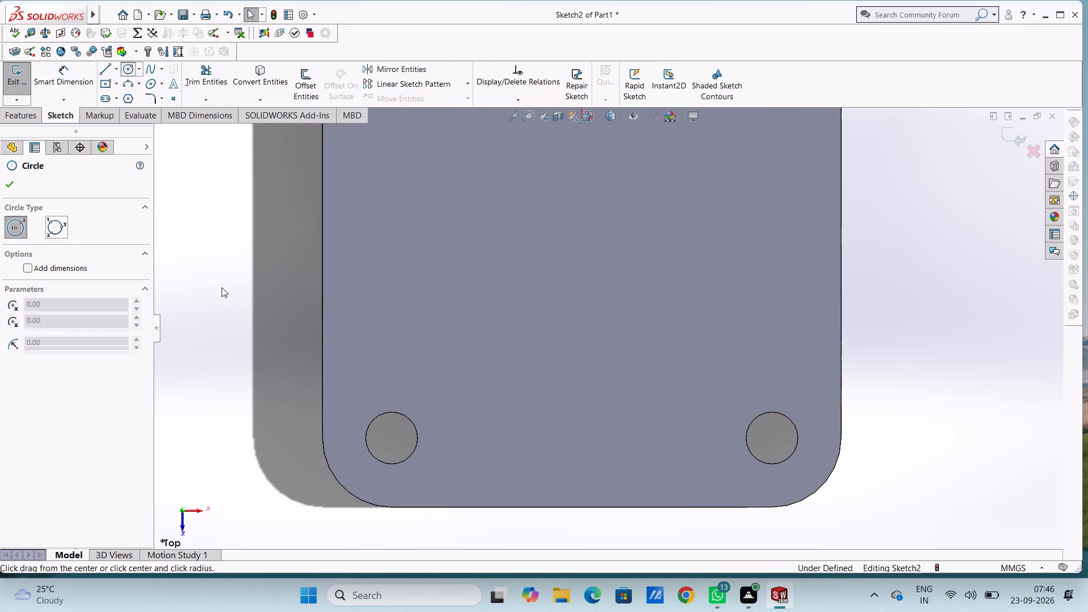
{"action": "left_click", "coordinate": [391, 437]}
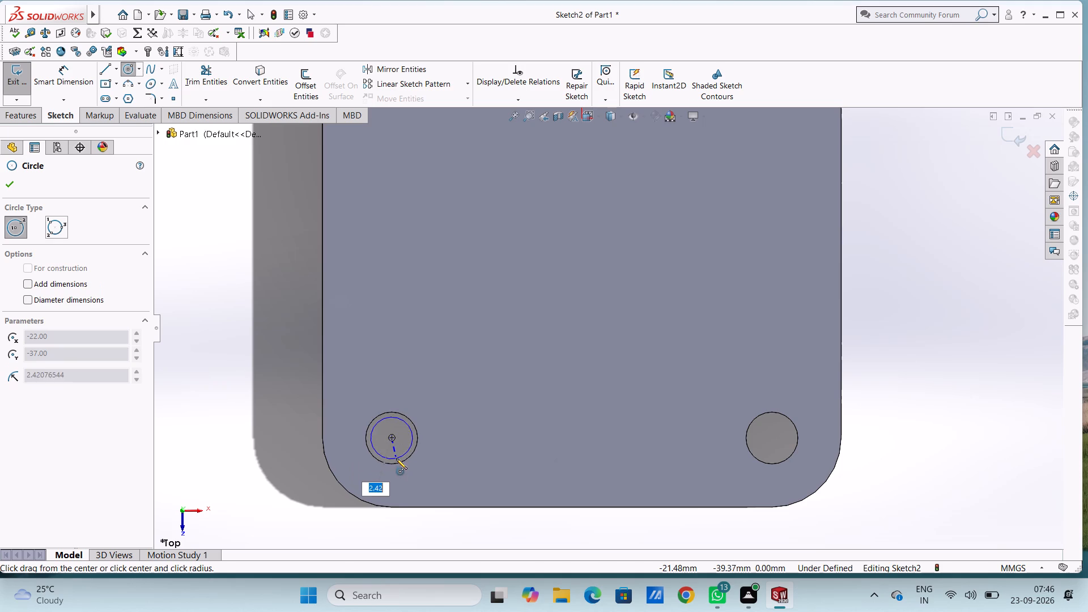
{"action": "left_click", "coordinate": [399, 460]}
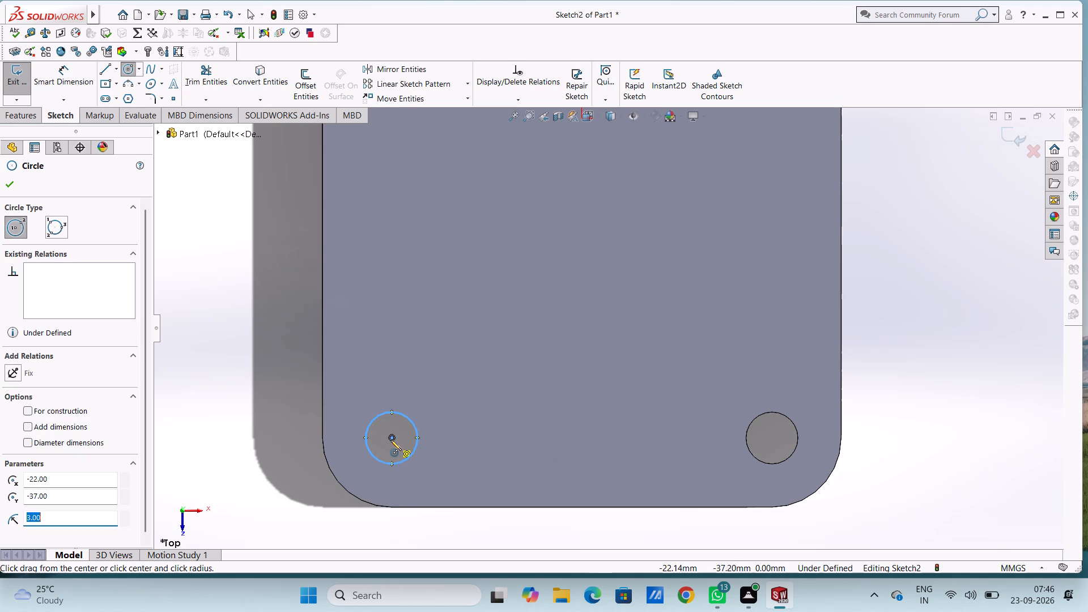
{"action": "left_click", "coordinate": [390, 439]}
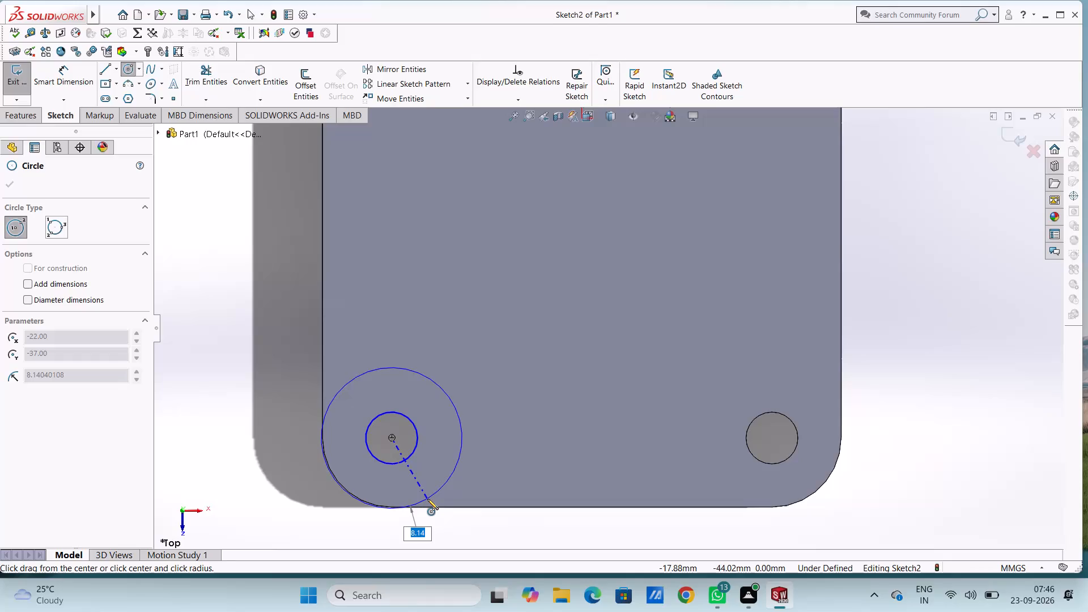
{"action": "key", "text": "8"}
{"action": "key", "text": "Return"}
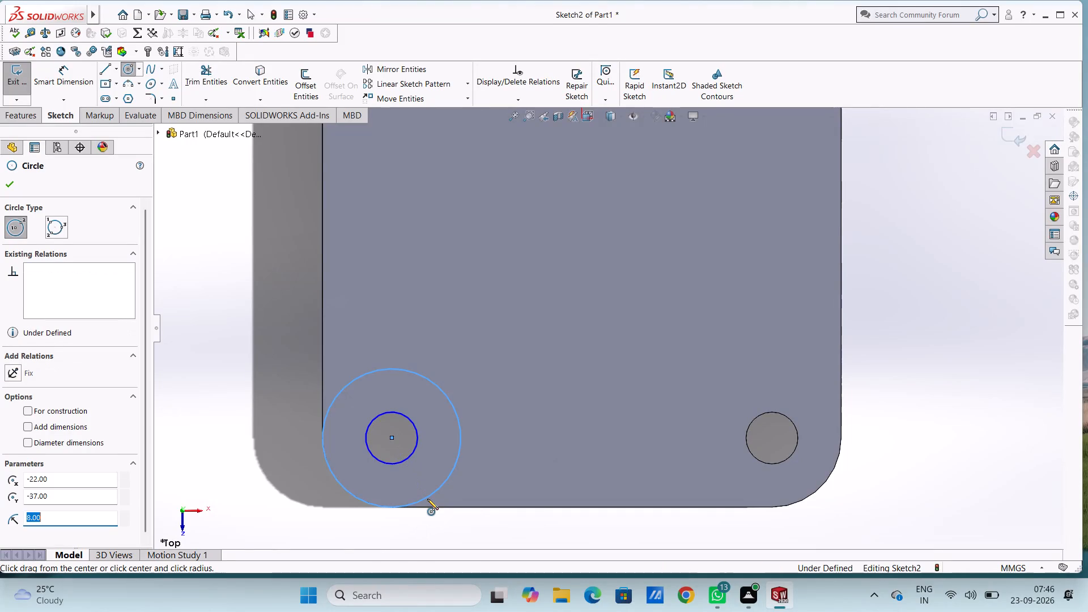
{"action": "left_click", "coordinate": [771, 438]}
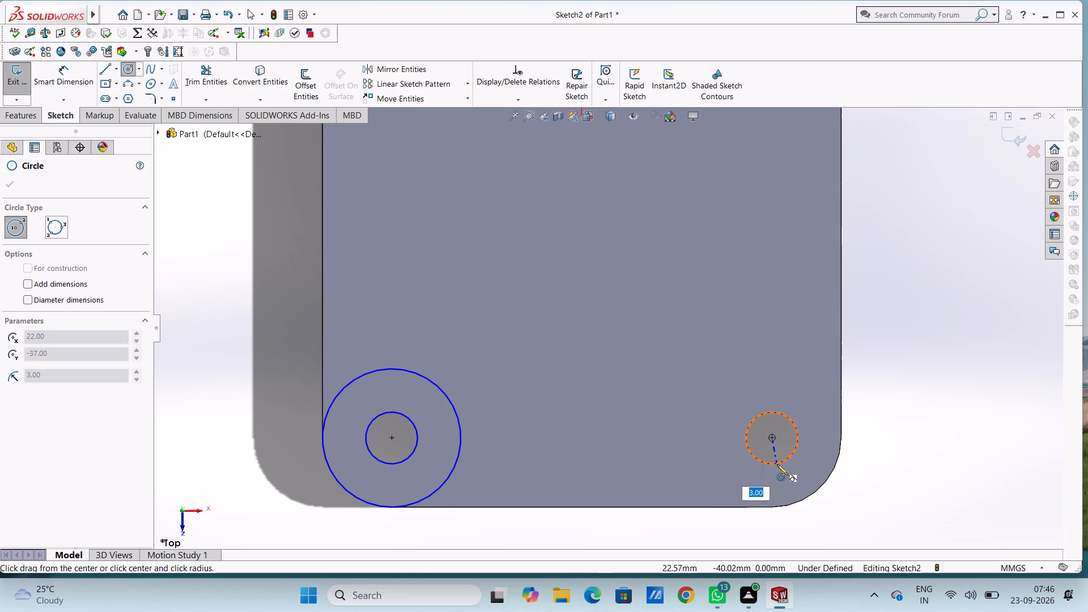
{"action": "left_click", "coordinate": [777, 464]}
{"action": "left_click", "coordinate": [771, 436]}
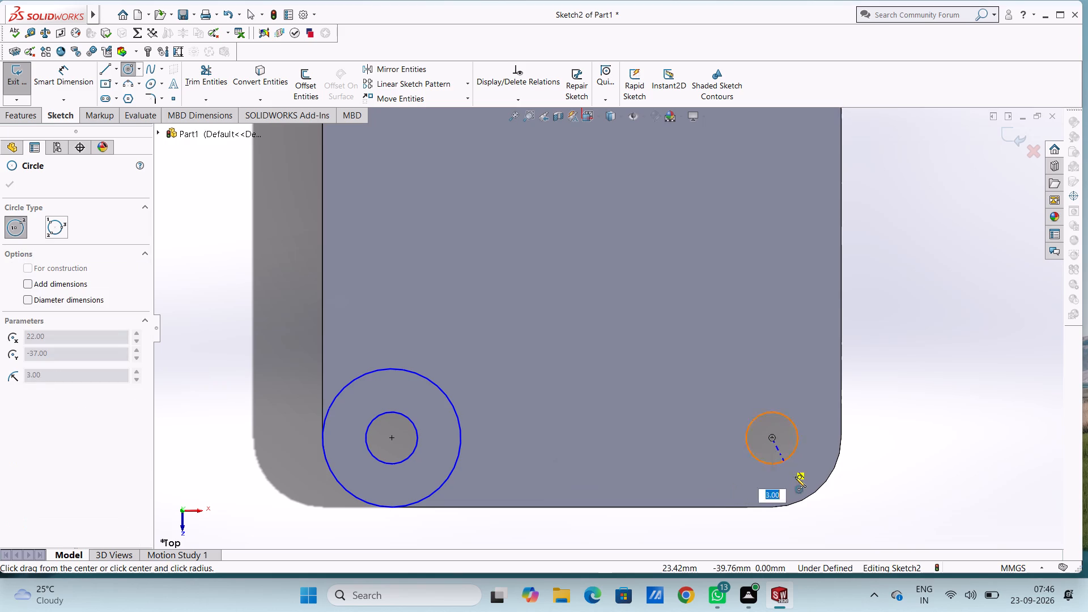
{"action": "left_click", "coordinate": [807, 499]}
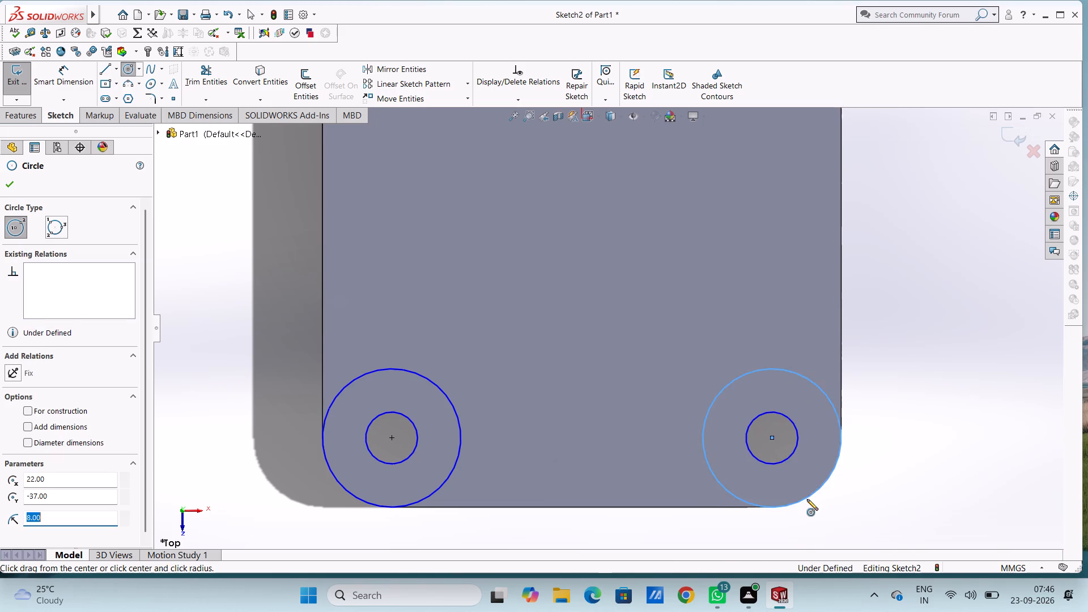
Draw concentric circles of 3 mm and 8 mm radius centred on the plate's upper-right corner hole.
{"action": "scroll", "coordinate": [807, 499], "scroll_direction": "up", "scroll_amount": 7}
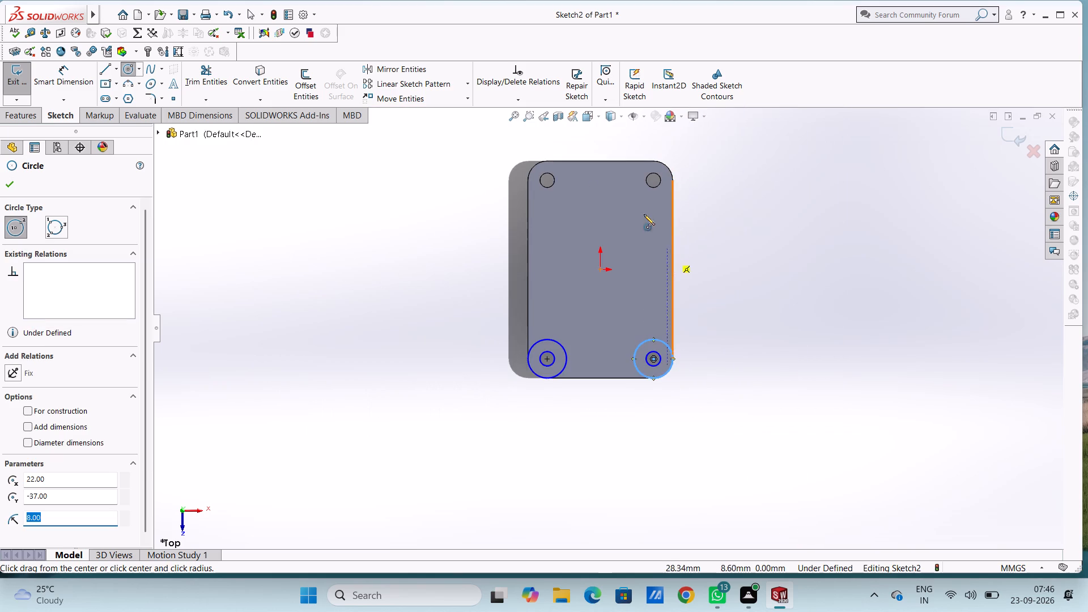
{"action": "scroll", "coordinate": [641, 209], "scroll_direction": "down", "scroll_amount": 7}
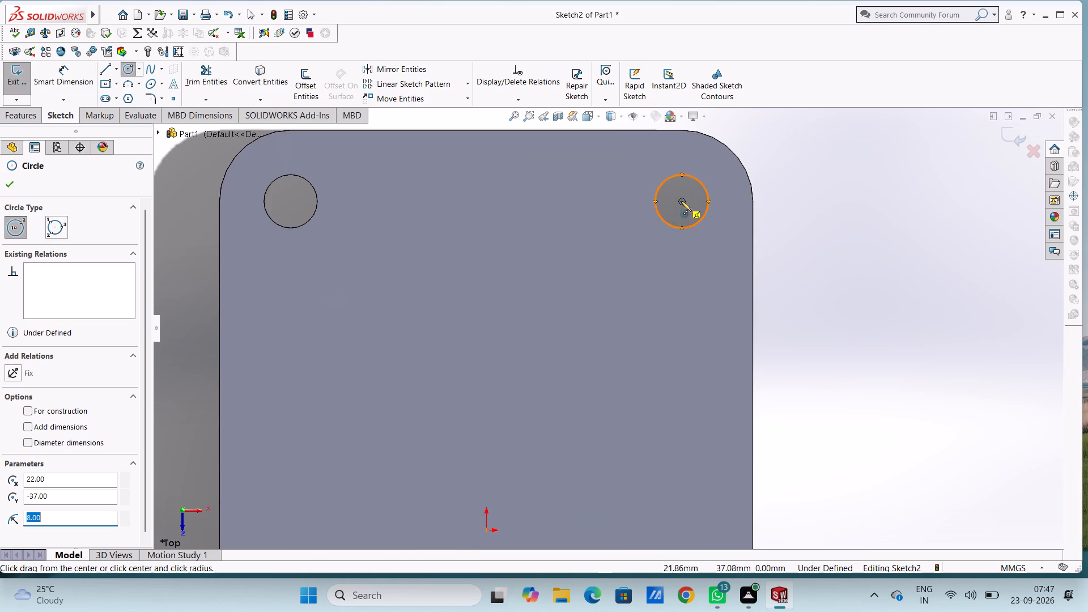
{"action": "left_click", "coordinate": [681, 201]}
{"action": "left_click", "coordinate": [694, 222]}
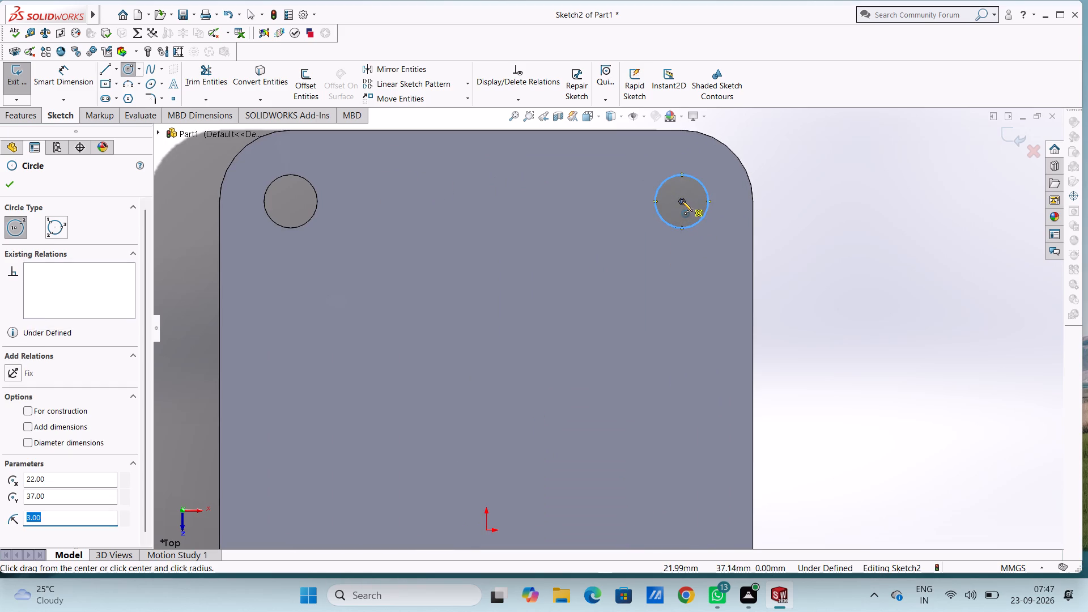
{"action": "left_click", "coordinate": [682, 200]}
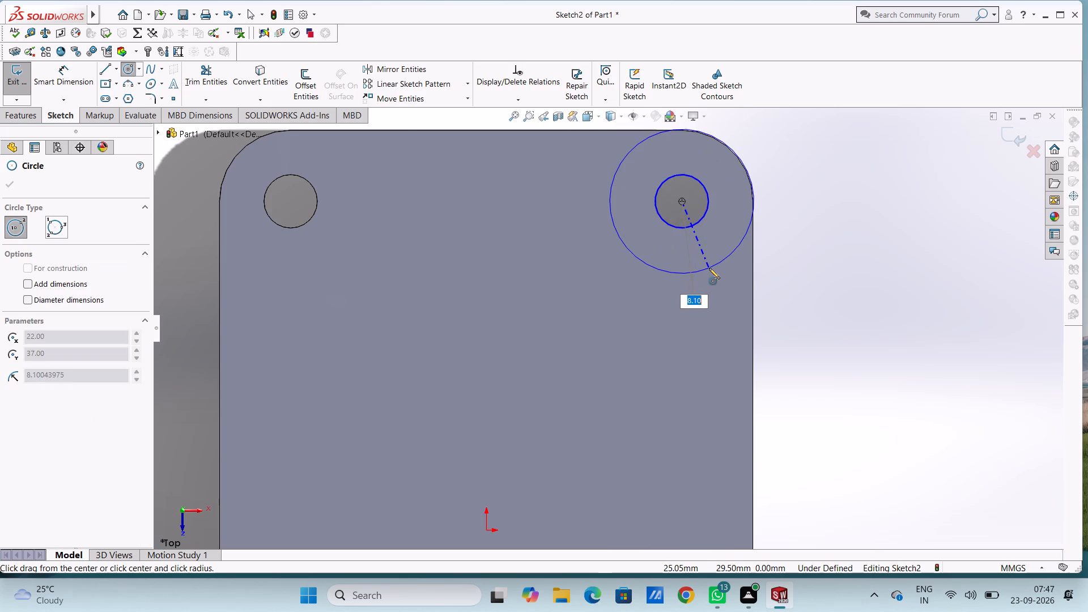
{"action": "key", "text": "8"}
{"action": "key", "text": "Return"}
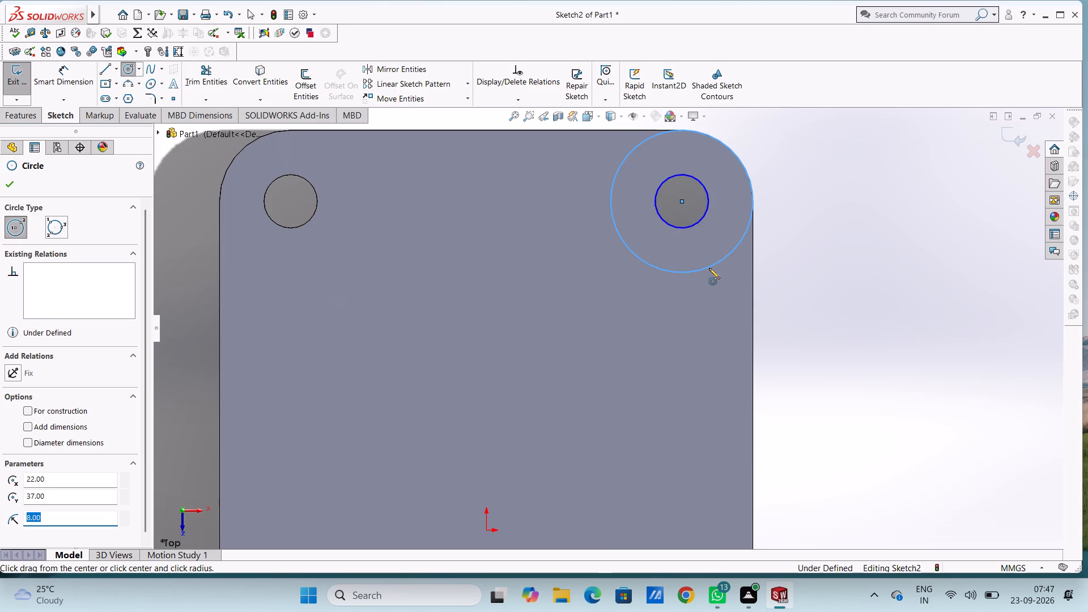
Draw concentric circles of 3 mm and 8 mm radius centred on the upper-left corner hole and end the Circle command.
{"action": "scroll", "coordinate": [400, 212], "scroll_direction": "up", "scroll_amount": 2}
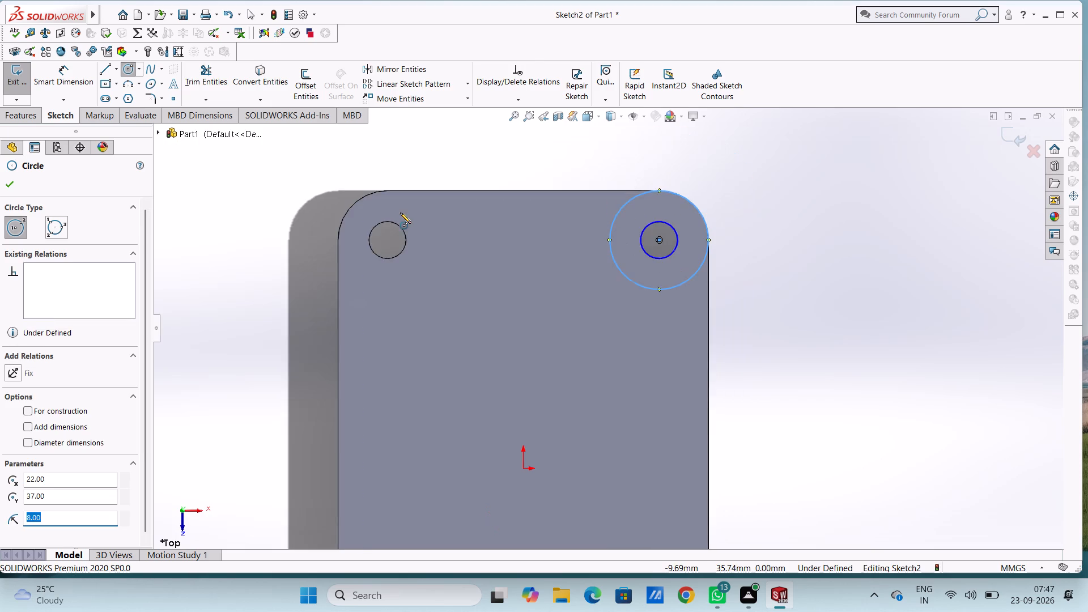
{"action": "scroll", "coordinate": [362, 226], "scroll_direction": "down", "scroll_amount": 4}
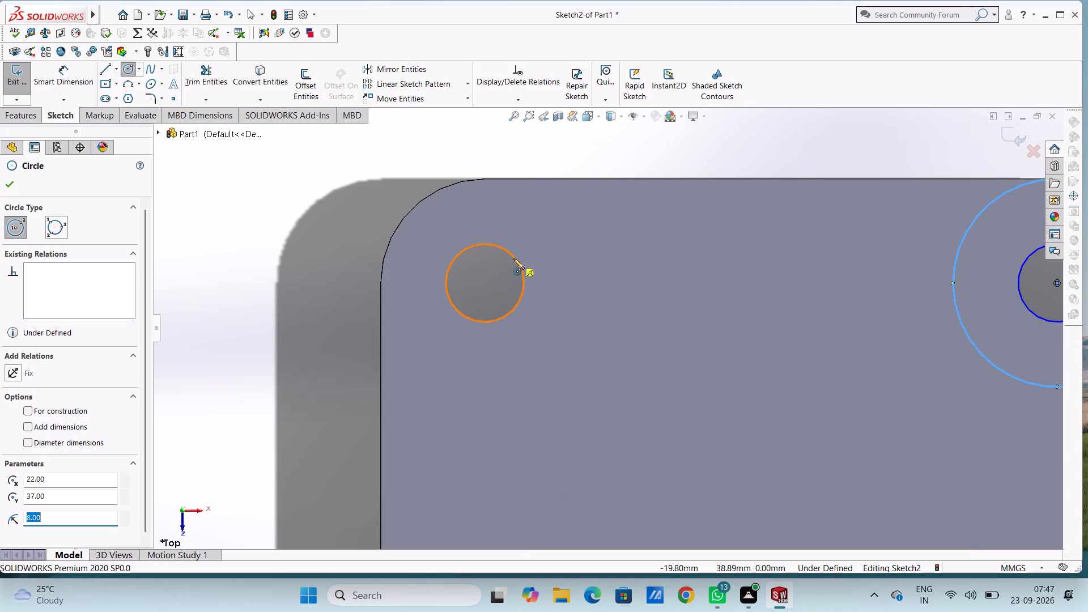
{"action": "left_click", "coordinate": [485, 283]}
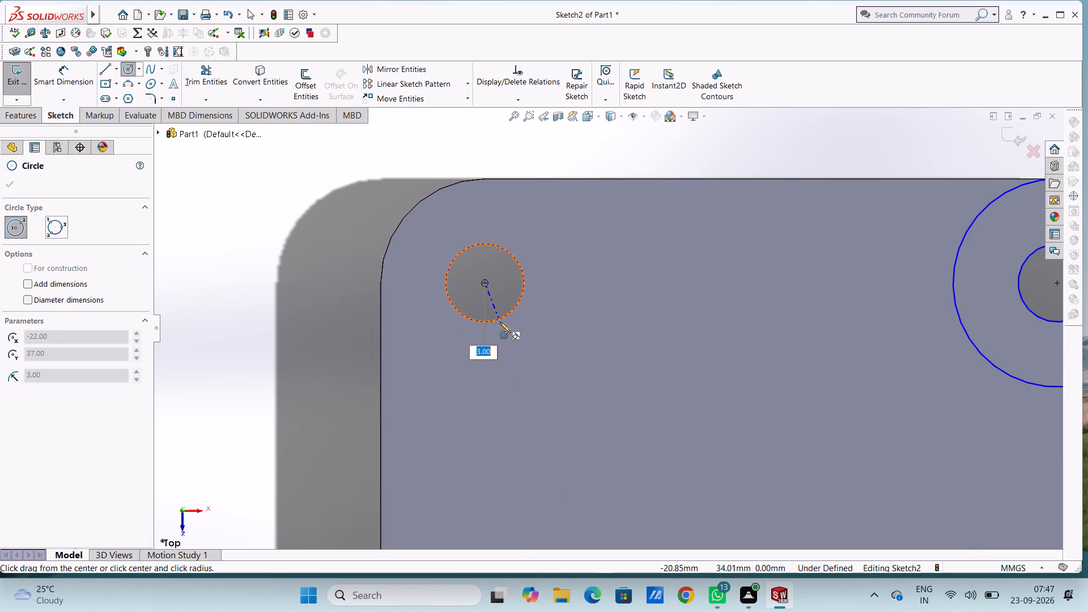
{"action": "left_click", "coordinate": [500, 322]}
{"action": "left_click", "coordinate": [483, 282]}
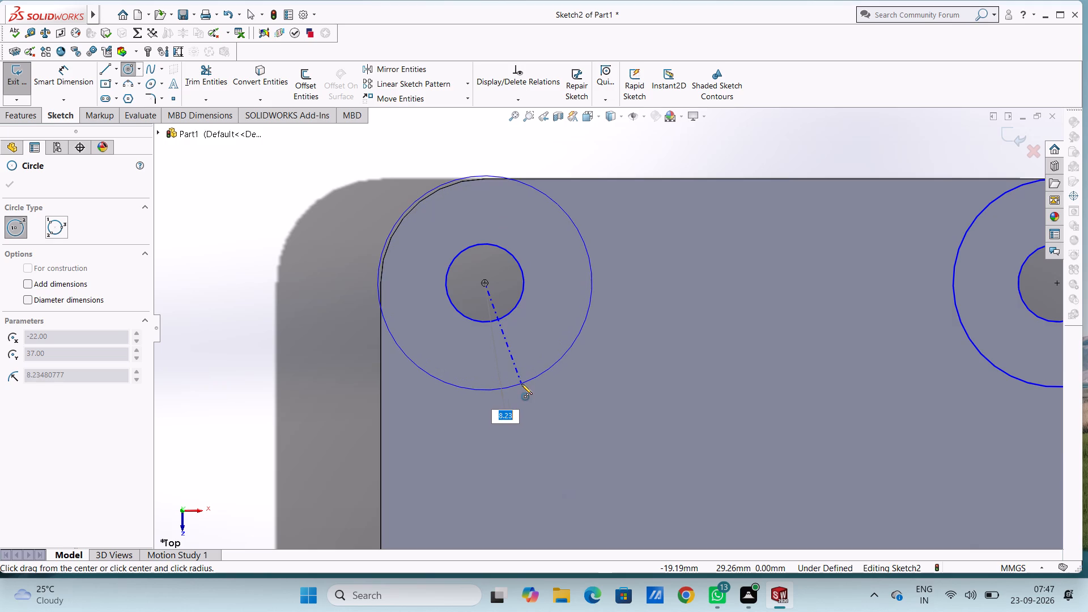
{"action": "key", "text": "8"}
{"action": "key", "text": "Return"}
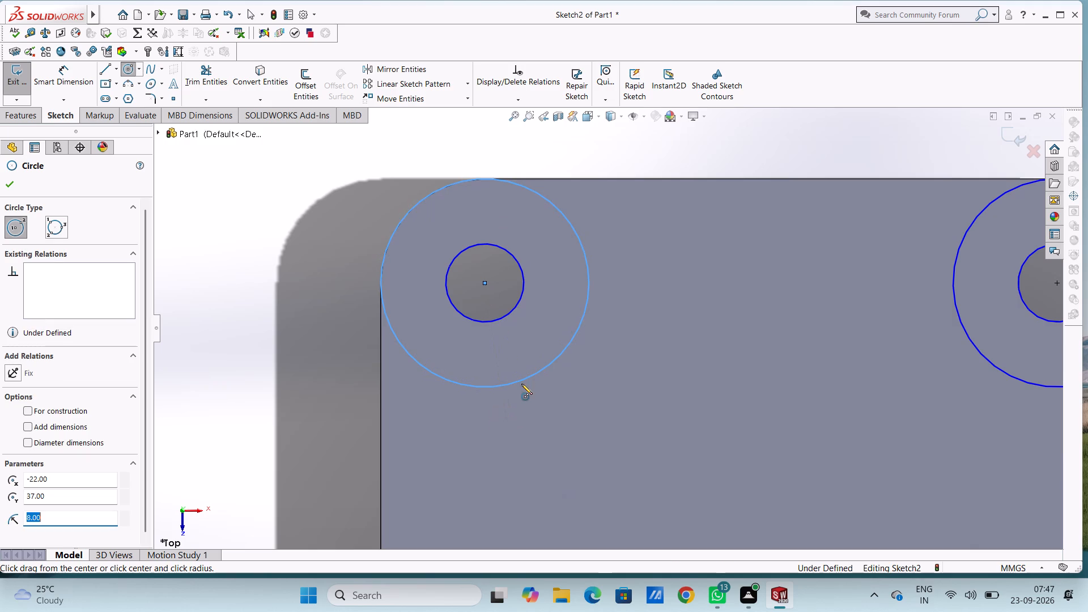
{"action": "key", "text": "Escape"}
{"action": "key", "text": "Escape"}
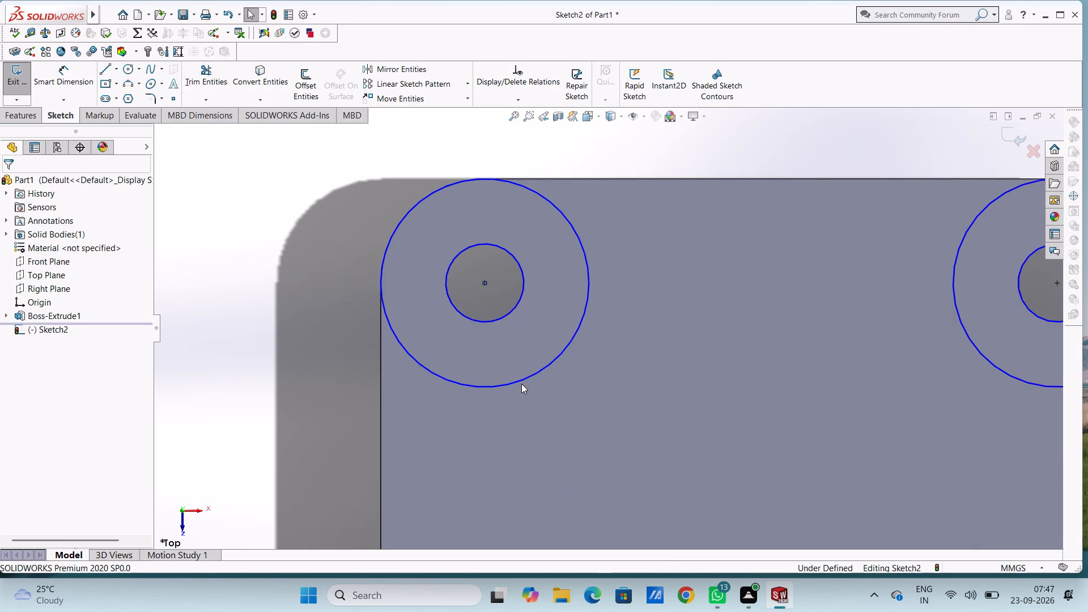
Apply diameter dimensions of 16 mm and 6 mm to the outer and inner circles at the plate's lower-left corner hole.
{"action": "key", "text": "Escape"}
{"action": "scroll", "coordinate": [521, 384], "scroll_direction": "up", "scroll_amount": 3}
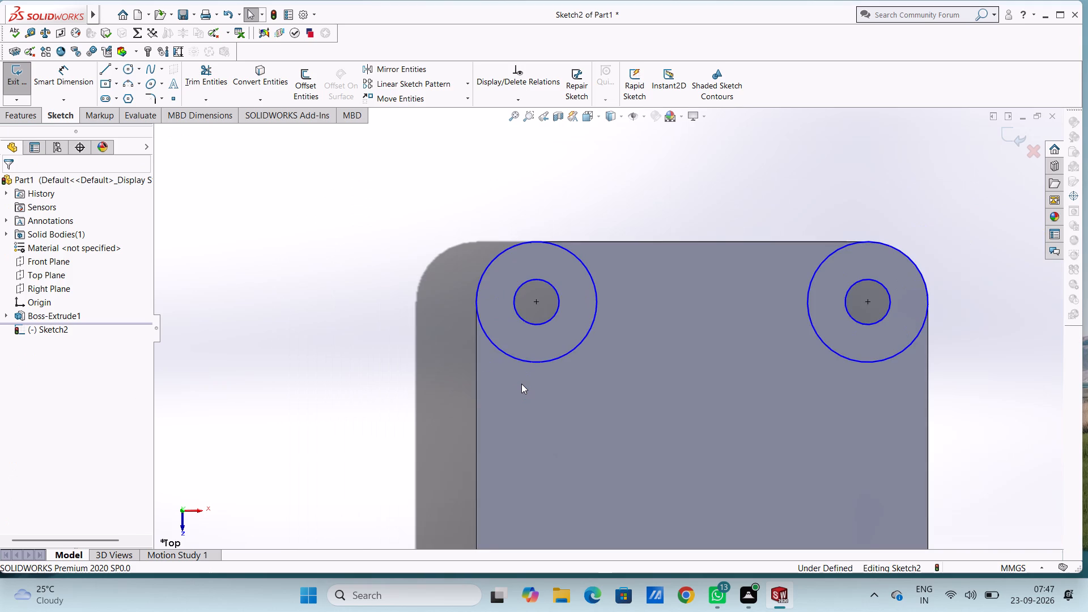
{"action": "scroll", "coordinate": [521, 384], "scroll_direction": "up", "scroll_amount": 9}
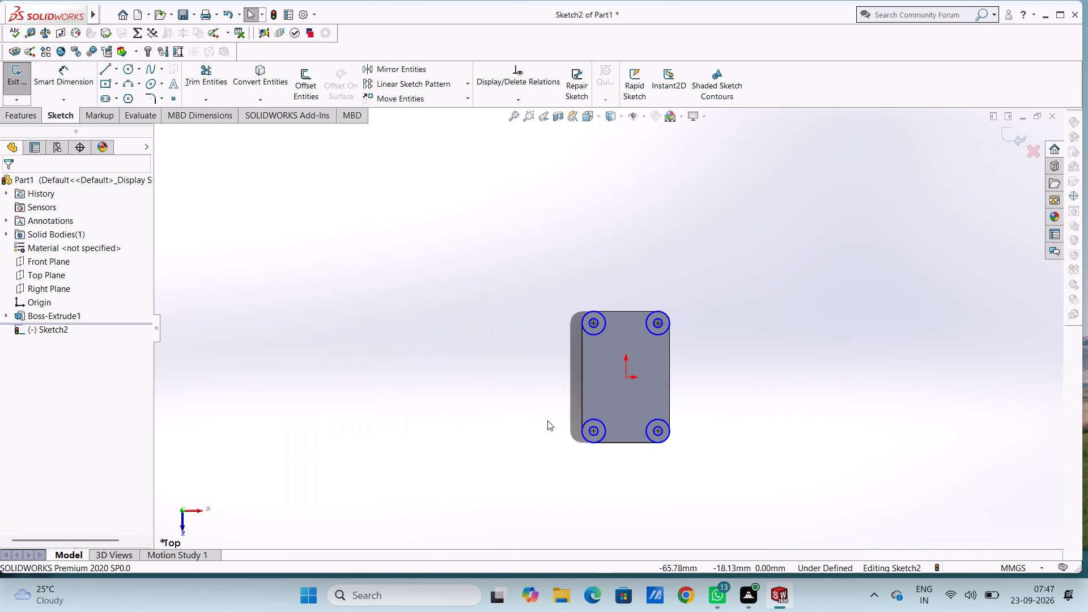
{"action": "scroll", "coordinate": [644, 463], "scroll_direction": "down", "scroll_amount": 3}
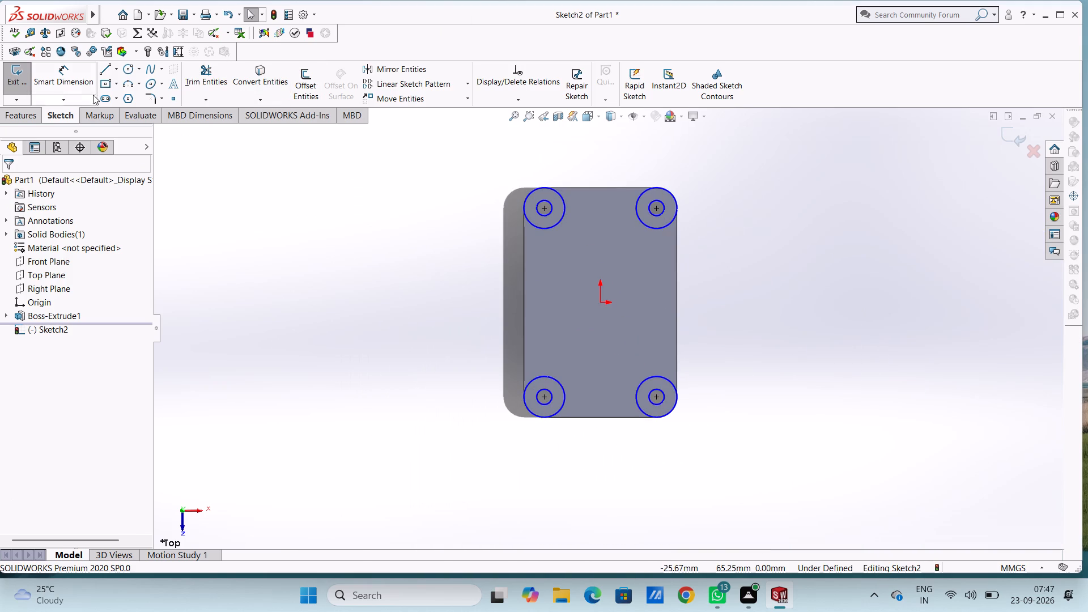
{"action": "left_click", "coordinate": [73, 78]}
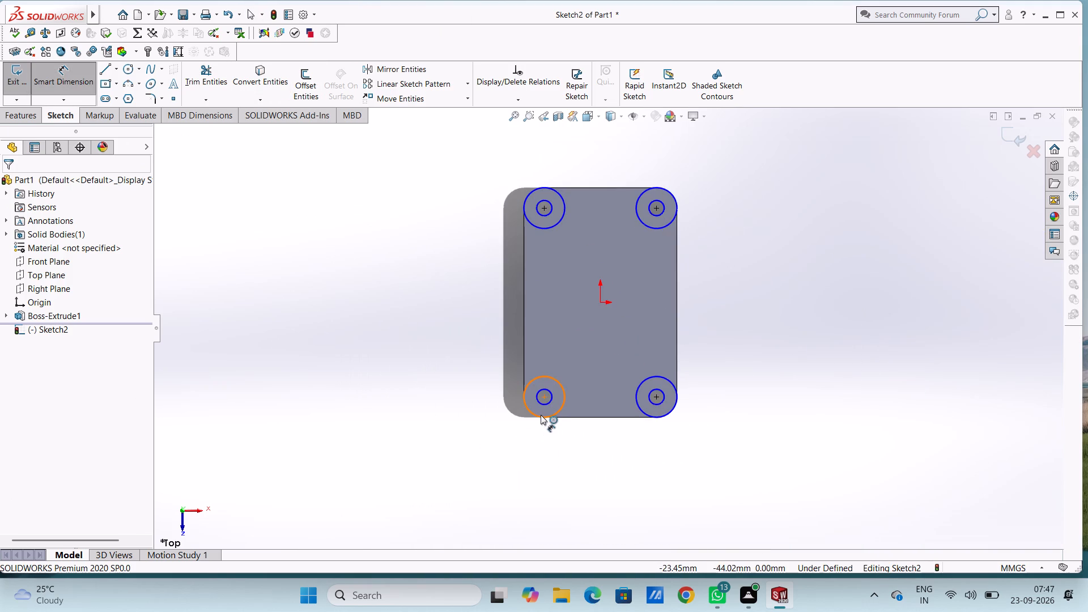
{"action": "left_click_drag", "start_coordinate": [541, 415], "coordinate": [529, 424]}
{"action": "left_click", "coordinate": [384, 471]}
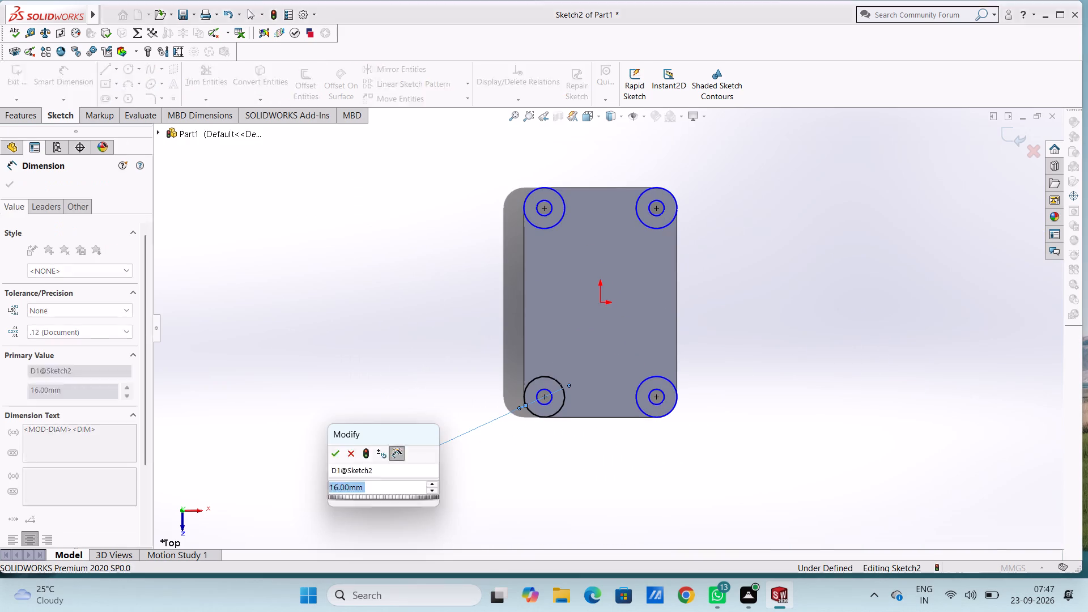
{"action": "left_click", "coordinate": [343, 456]}
{"action": "left_click", "coordinate": [350, 400]}
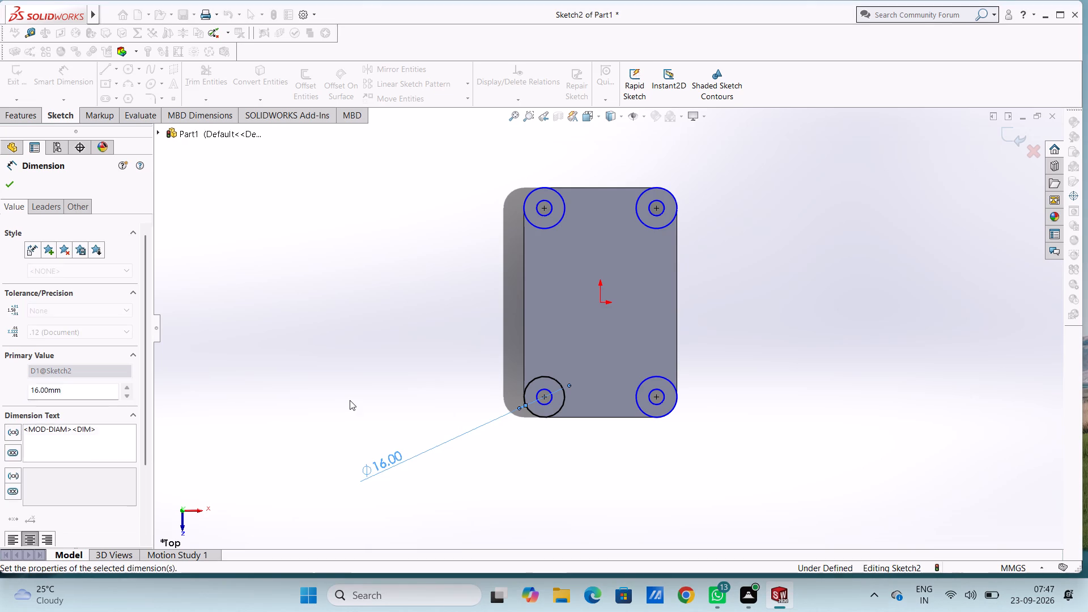
{"action": "left_click", "coordinate": [549, 403]}
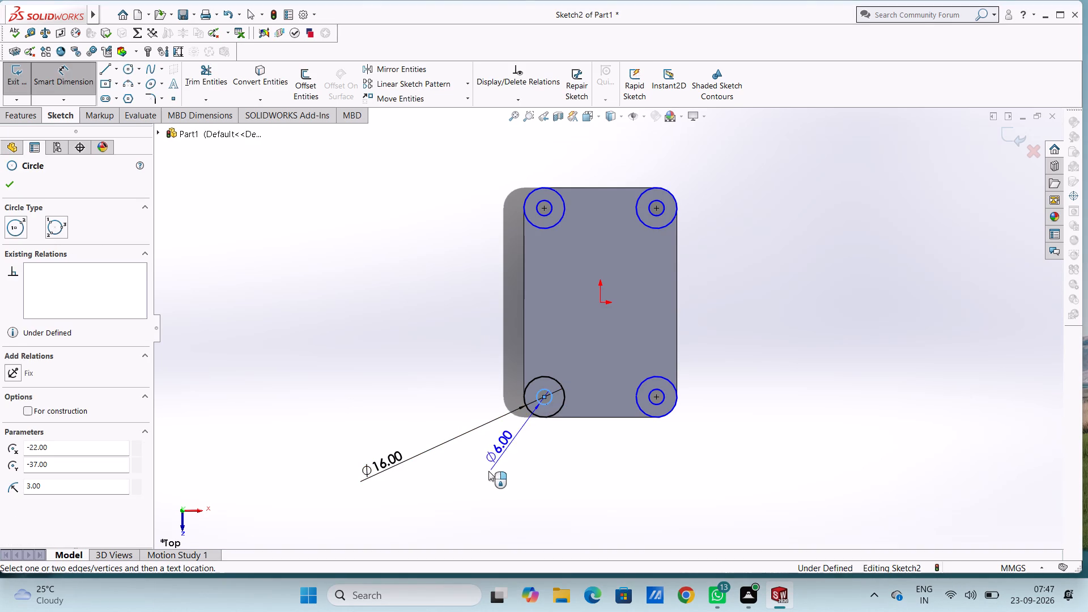
{"action": "left_click", "coordinate": [438, 491]}
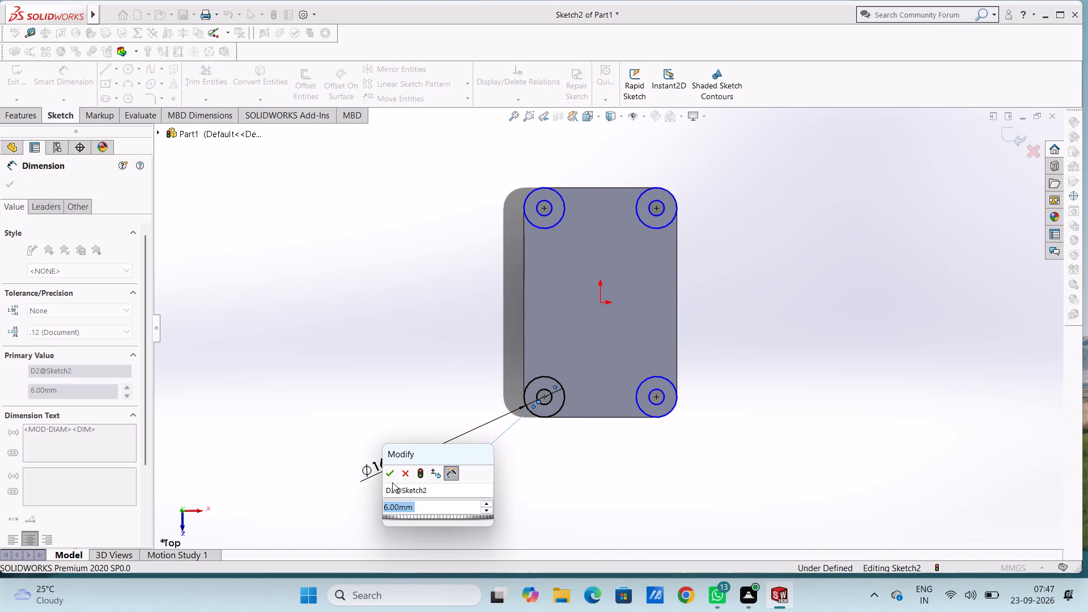
{"action": "left_click", "coordinate": [389, 473]}
{"action": "left_click", "coordinate": [427, 380]}
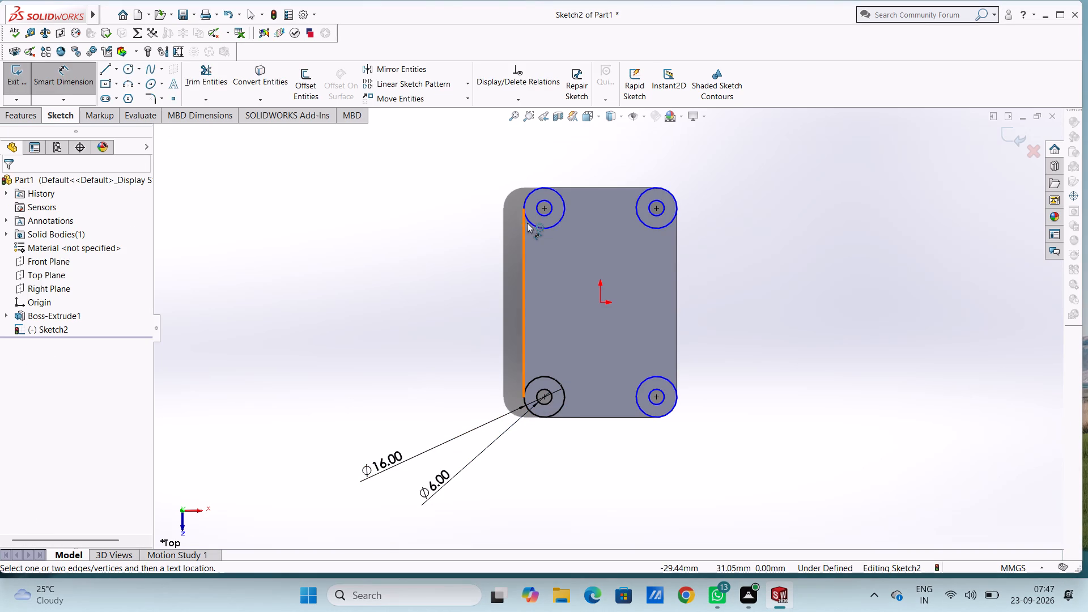
Apply diameter dimensions of 16 mm and 6 mm to the outer and inner circles at the upper-left corner hole.
{"action": "left_click", "coordinate": [530, 222]}
{"action": "left_click", "coordinate": [364, 313]}
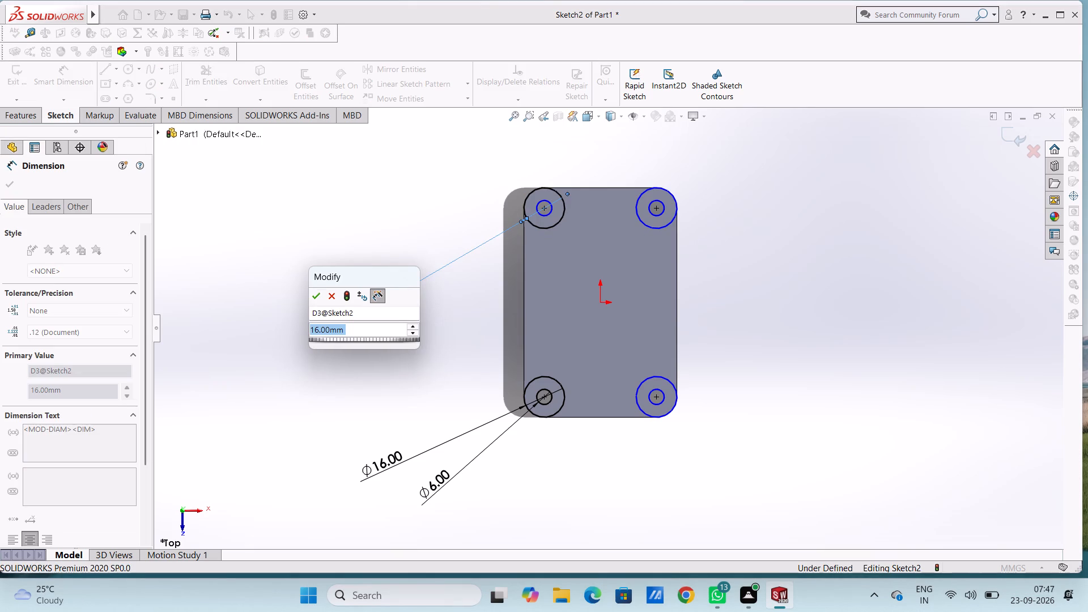
{"action": "left_click", "coordinate": [320, 298]}
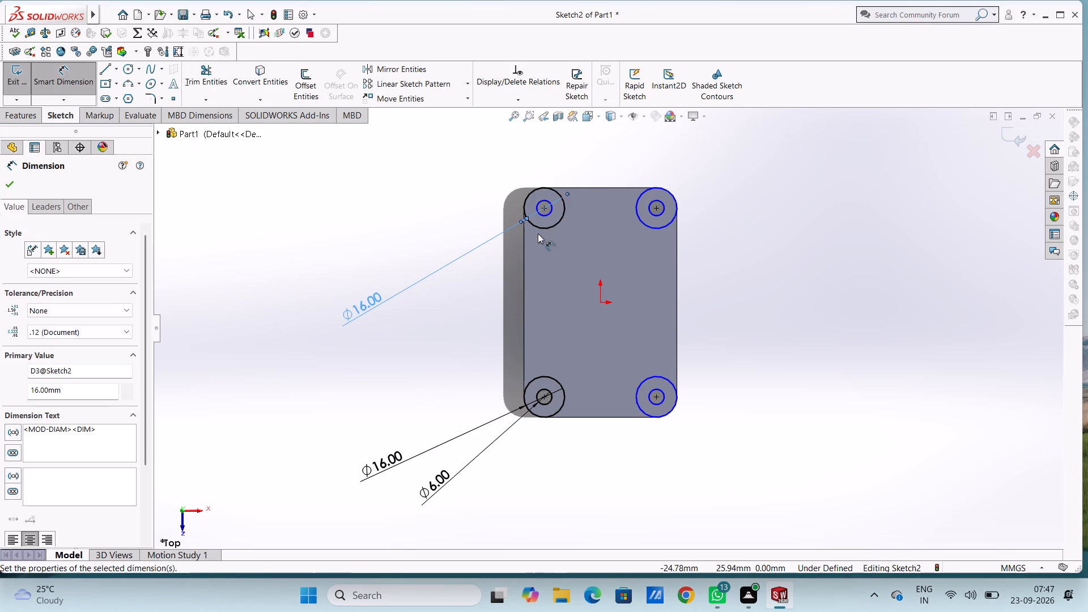
{"action": "left_click", "coordinate": [543, 217]}
{"action": "left_click", "coordinate": [396, 359]}
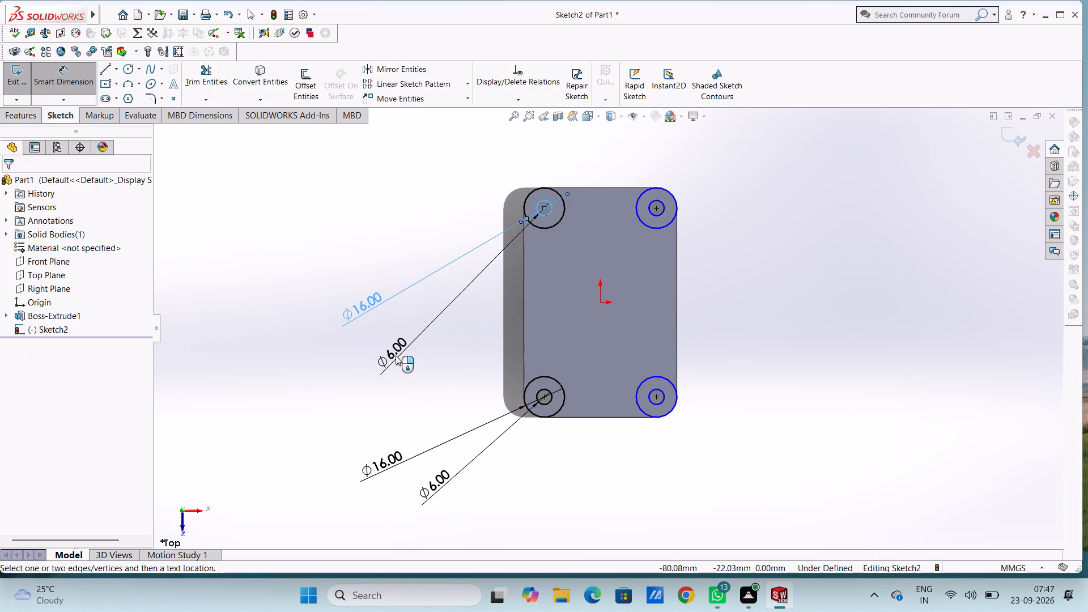
{"action": "left_click", "coordinate": [346, 341]}
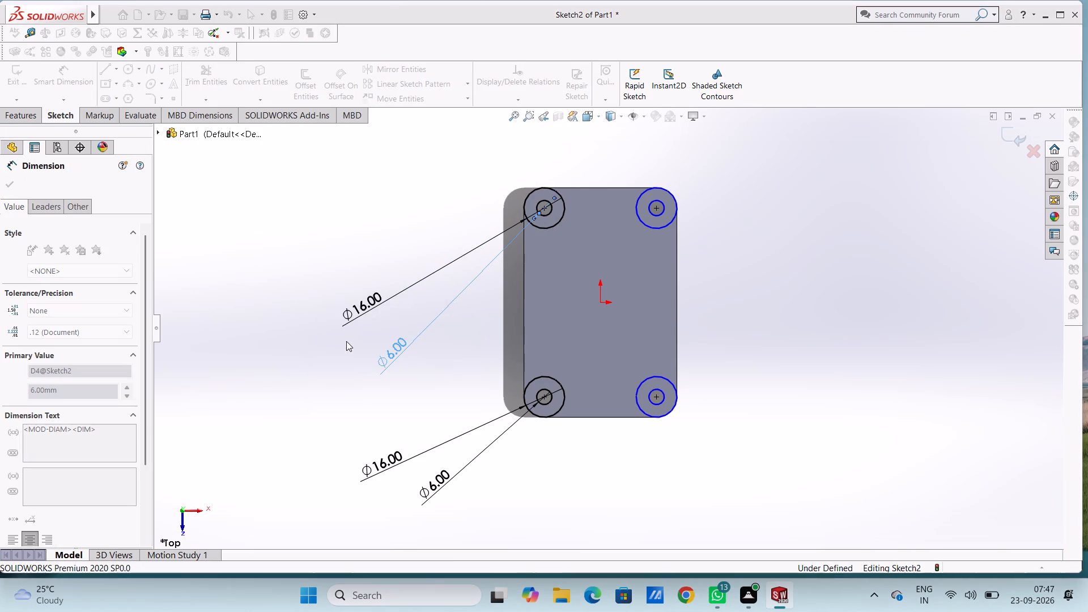
{"action": "left_click", "coordinate": [426, 231]}
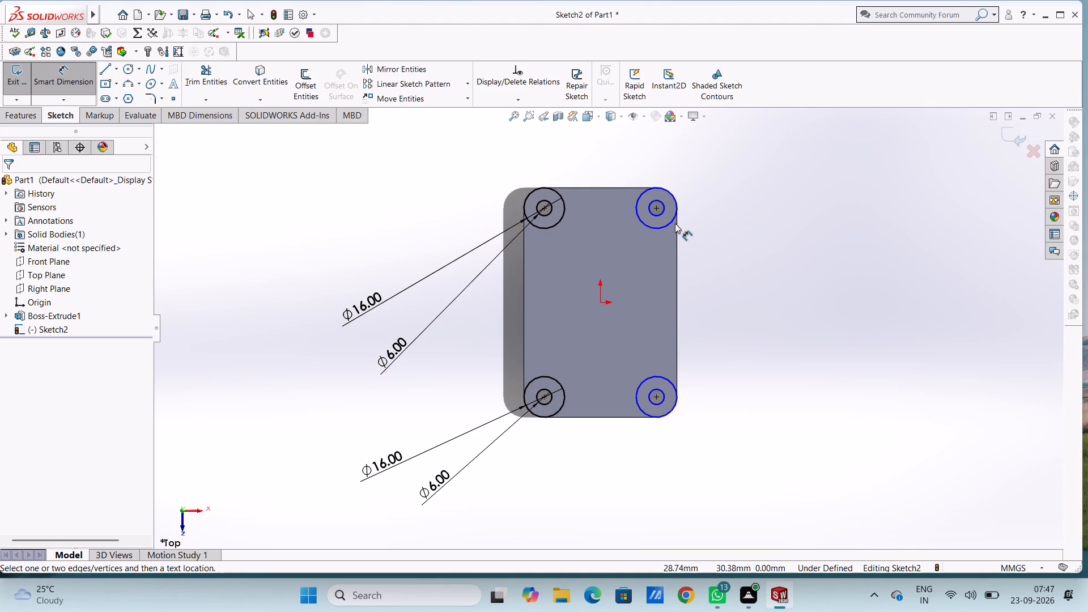
Apply diameter dimensions of 16 mm and 6 mm to the outer and inner circles at the upper-right corner hole.
{"action": "left_click", "coordinate": [674, 219]}
{"action": "left_click", "coordinate": [872, 353]}
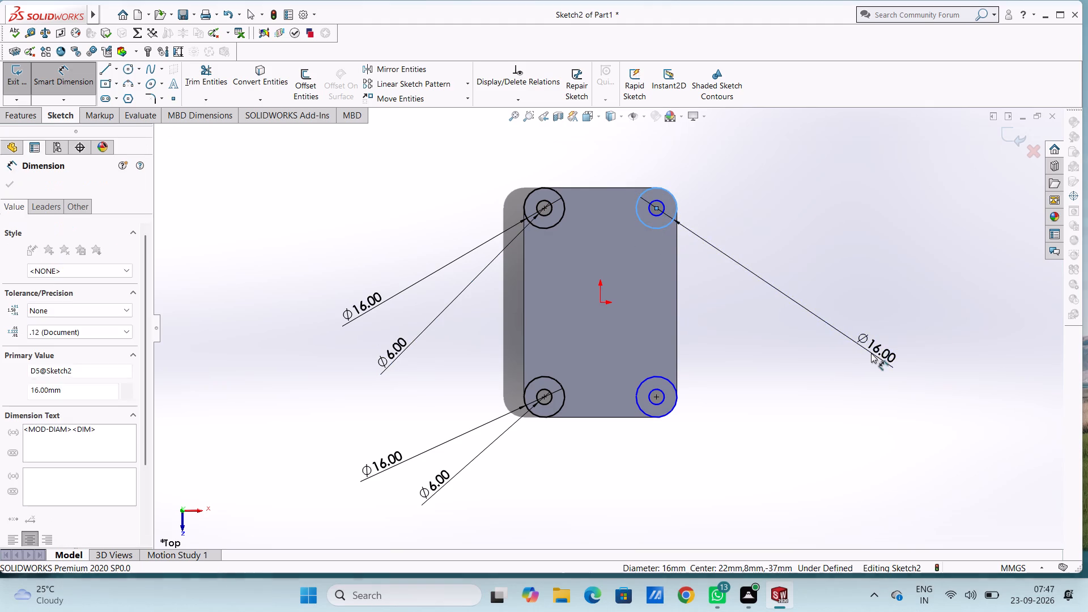
{"action": "left_click", "coordinate": [823, 335]}
{"action": "left_click", "coordinate": [823, 261]}
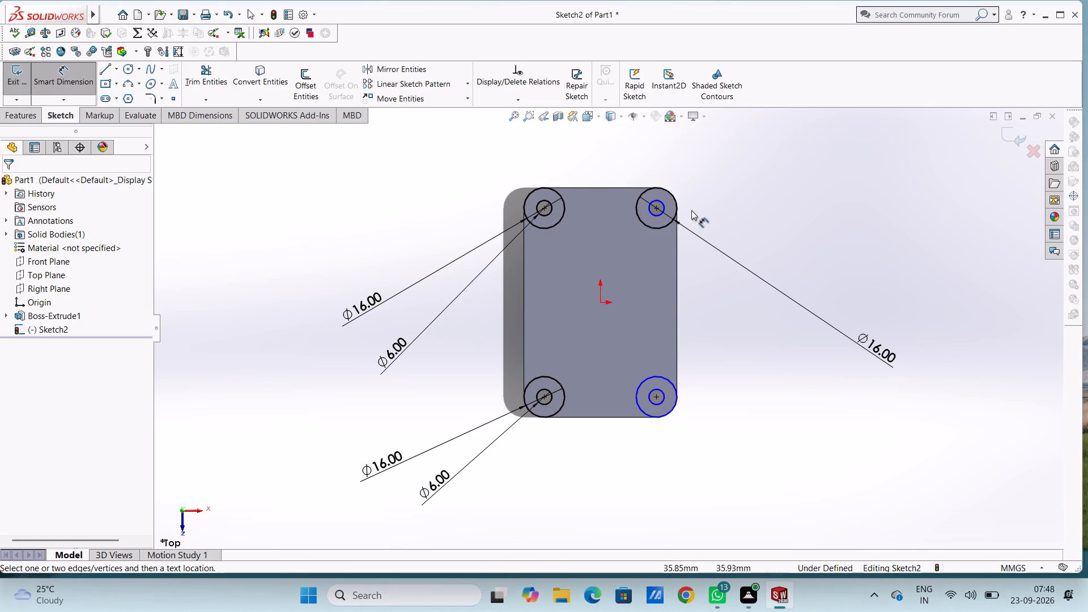
{"action": "left_click", "coordinate": [661, 202]}
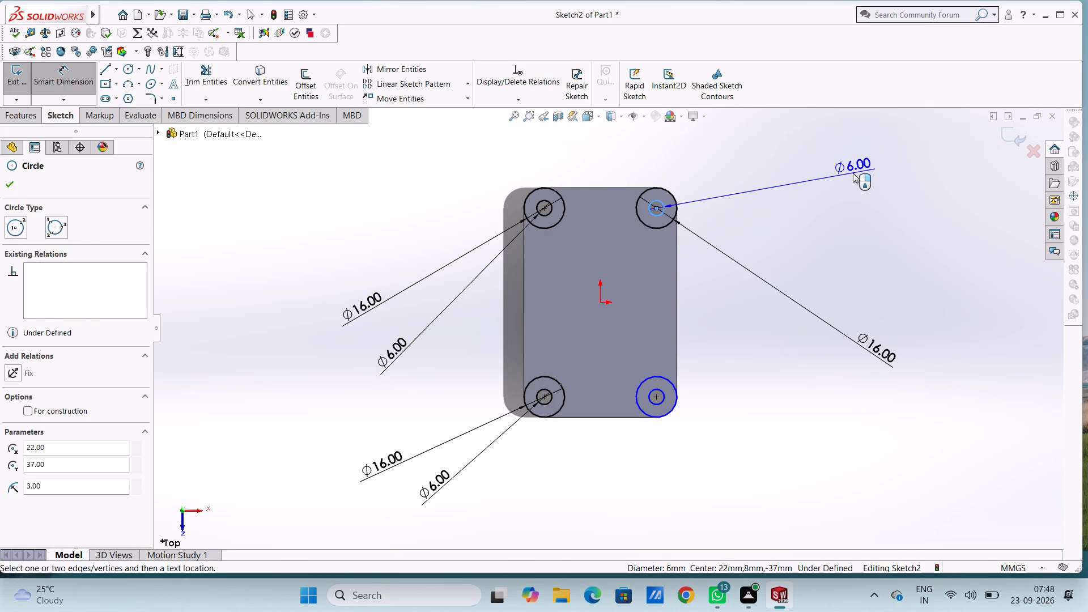
{"action": "left_click", "coordinate": [853, 173]}
{"action": "left_click", "coordinate": [805, 156]}
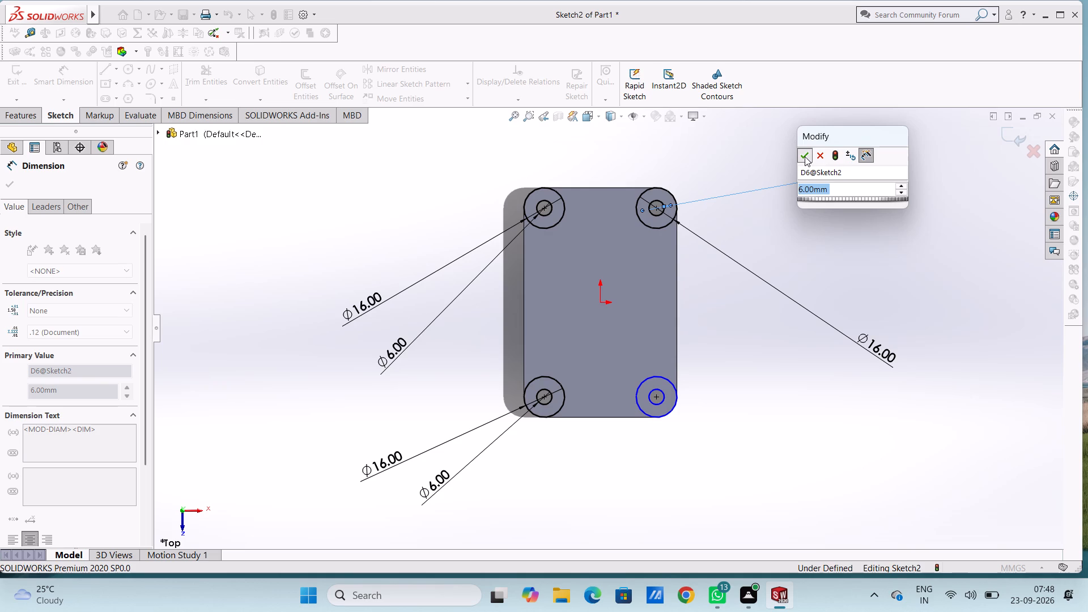
{"action": "left_click", "coordinate": [778, 152]}
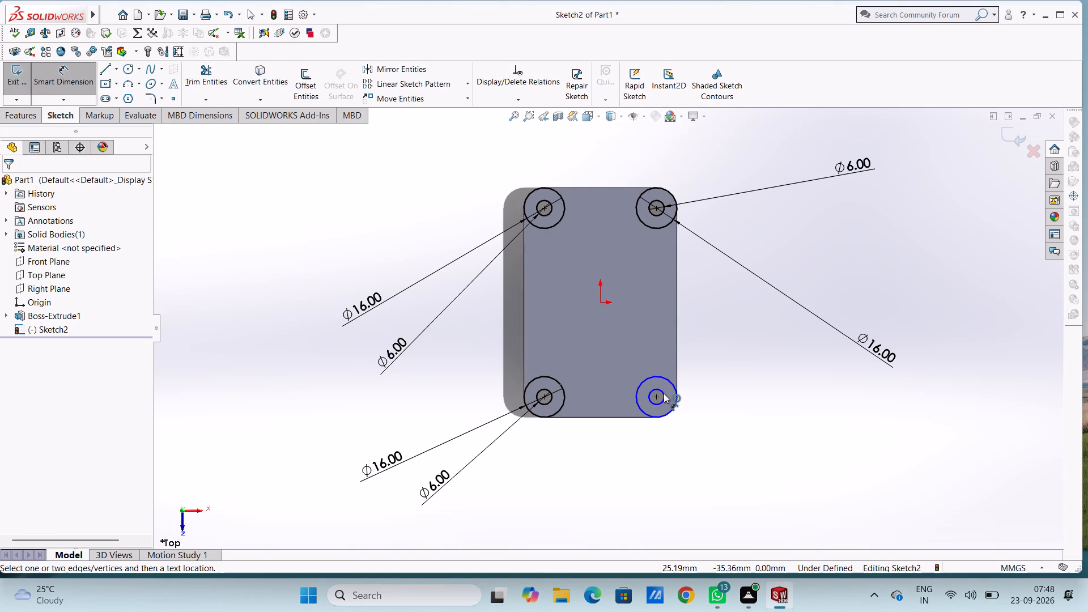
Apply diameter dimensions of 6 mm and 16 mm to the inner and outer circles at the lower-right corner hole and end dimensioning.
{"action": "left_click", "coordinate": [664, 393]}
{"action": "left_click", "coordinate": [786, 333]}
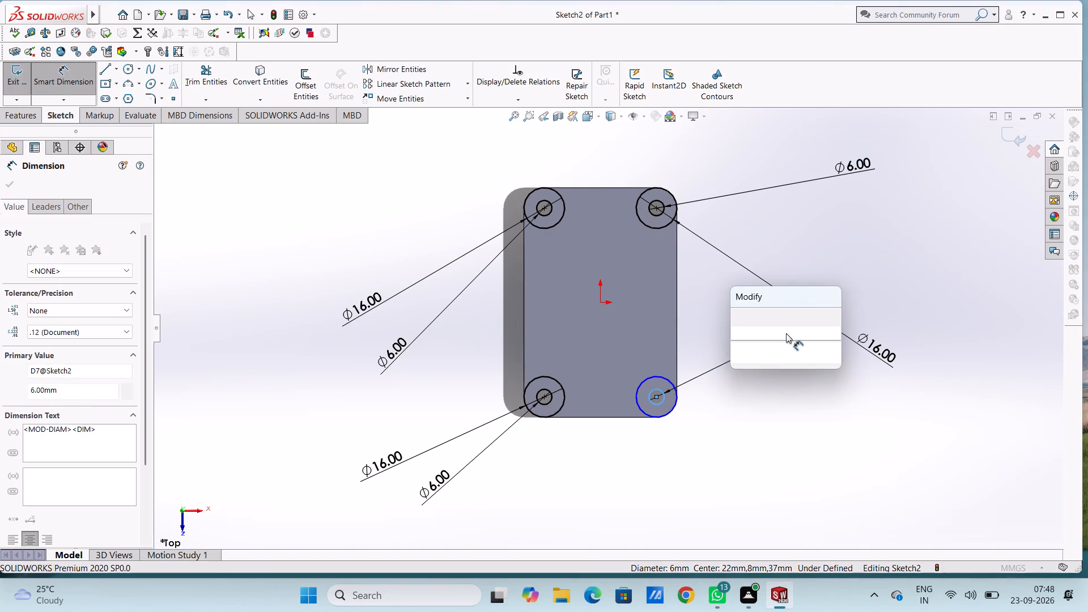
{"action": "left_click", "coordinate": [741, 313]}
{"action": "left_click", "coordinate": [734, 306]}
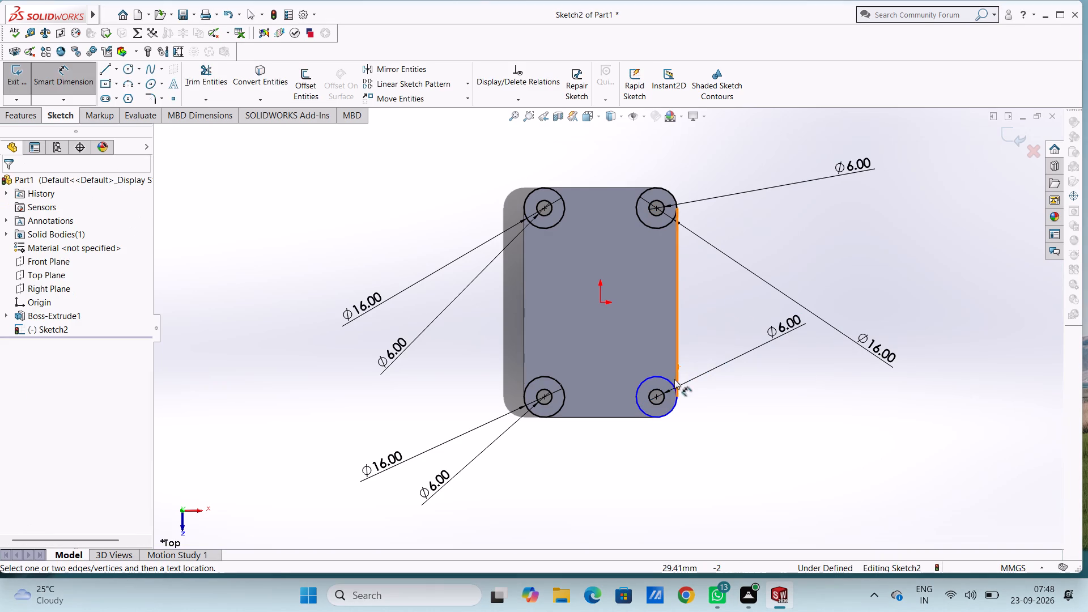
{"action": "left_click", "coordinate": [673, 380]}
{"action": "left_click", "coordinate": [867, 289]}
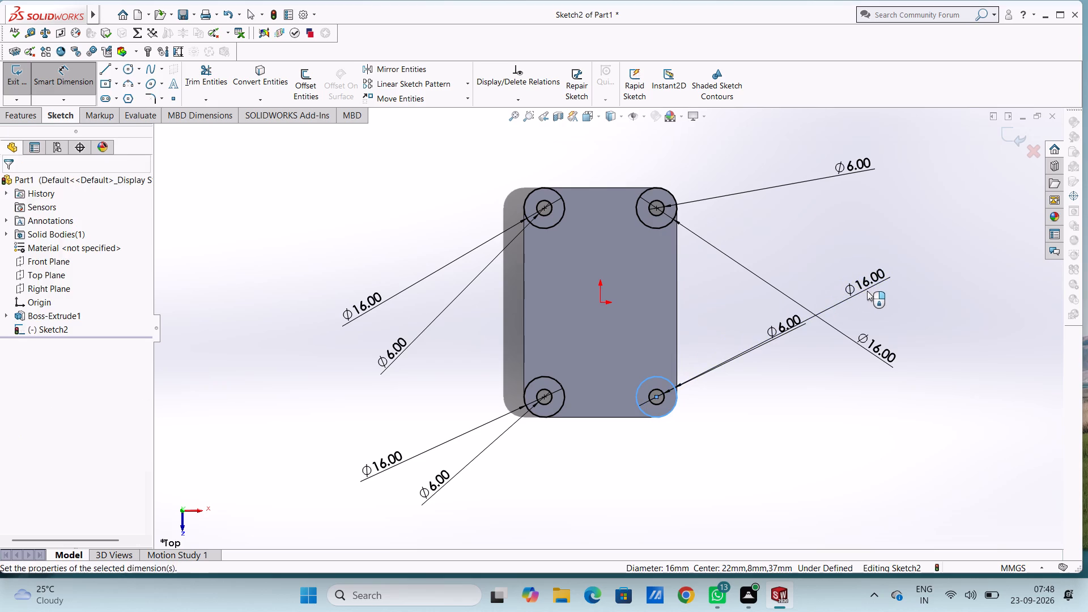
{"action": "left_click", "coordinate": [819, 270]}
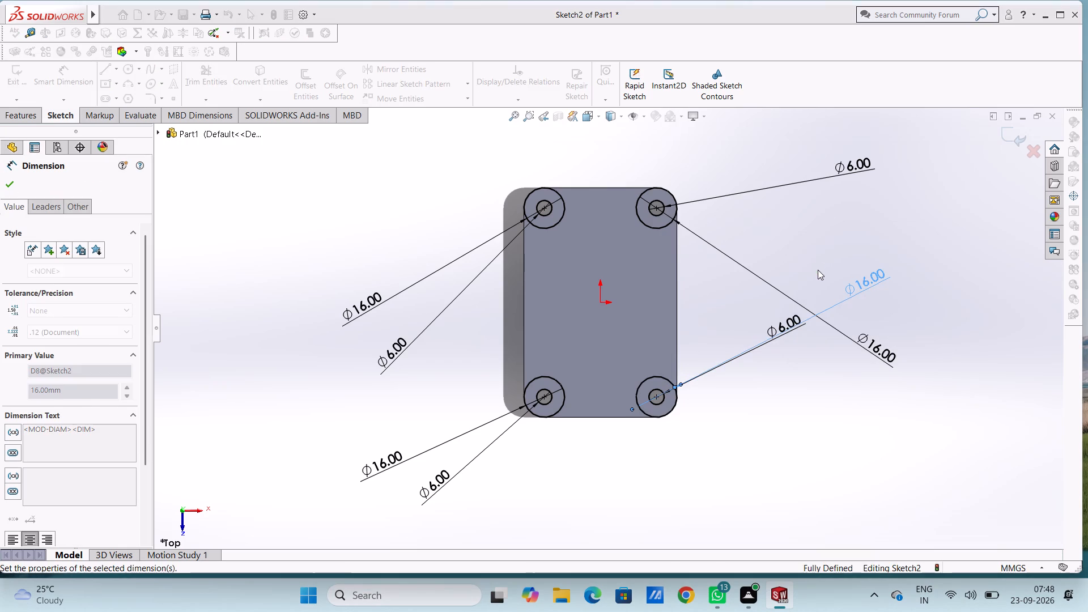
{"action": "key", "text": "Escape"}
{"action": "key", "text": "Escape"}
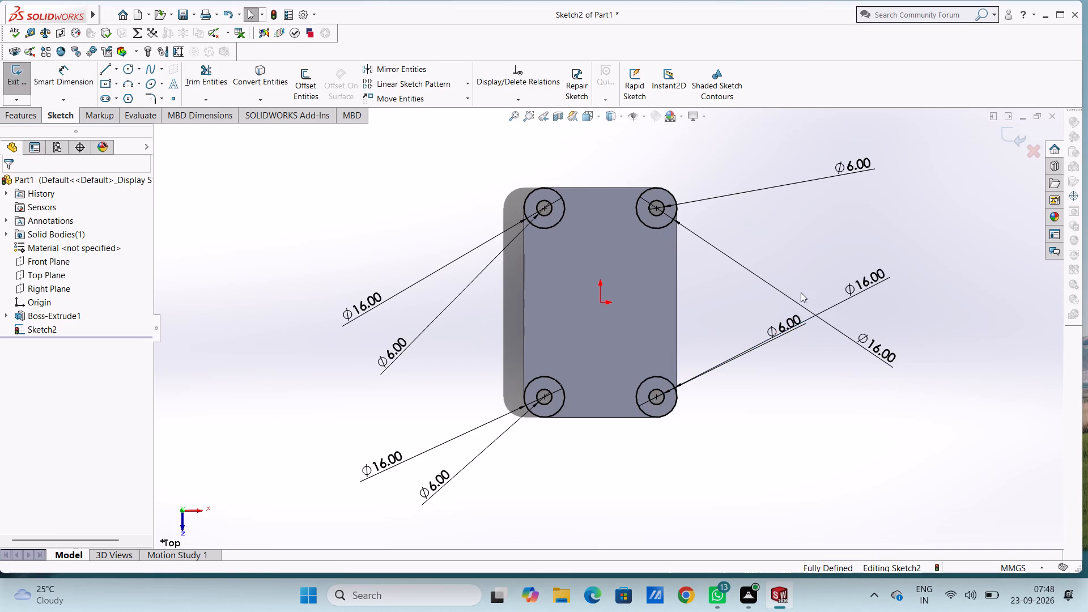
Extrude the four corner rings as a 10 mm blind boss in the reversed direction, down through the plate, with merged result.
{"action": "middle_click_drag", "start_coordinate": [770, 398], "coordinate": [713, 339]}
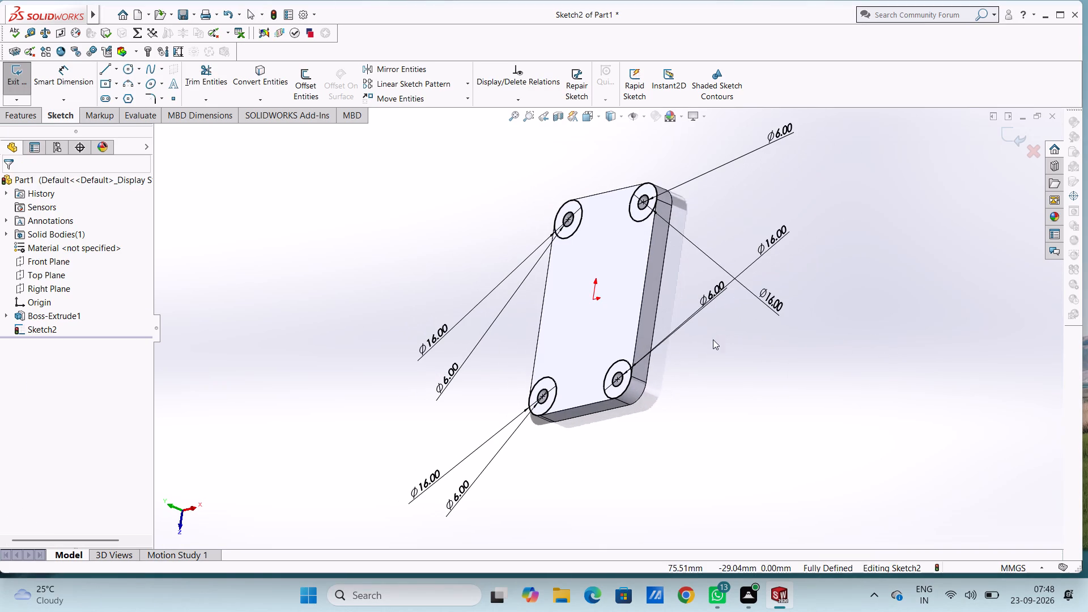
{"action": "left_click", "coordinate": [21, 114]}
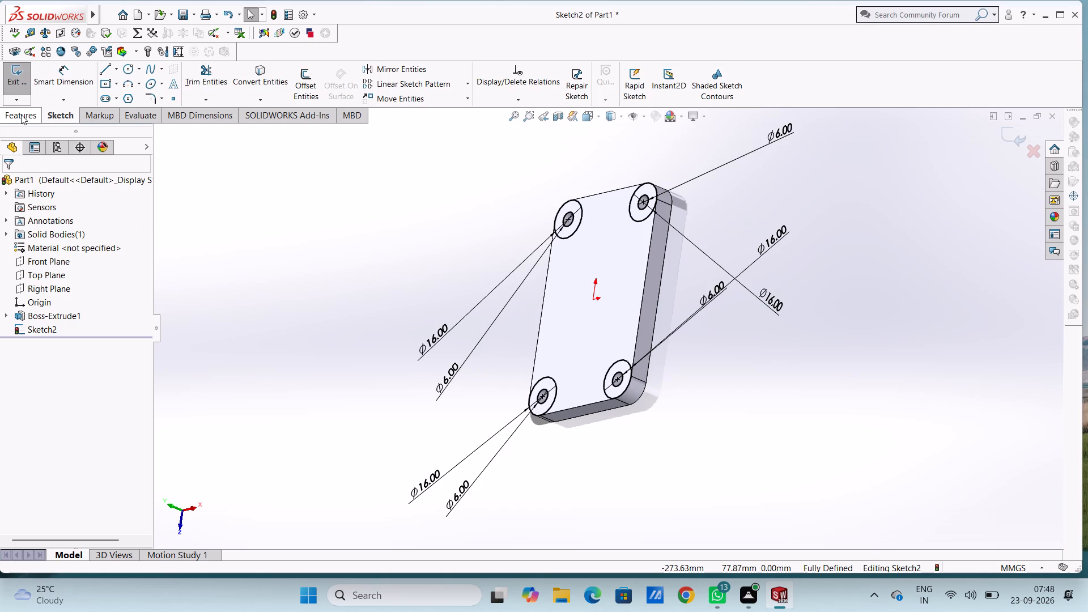
{"action": "left_click", "coordinate": [15, 75]}
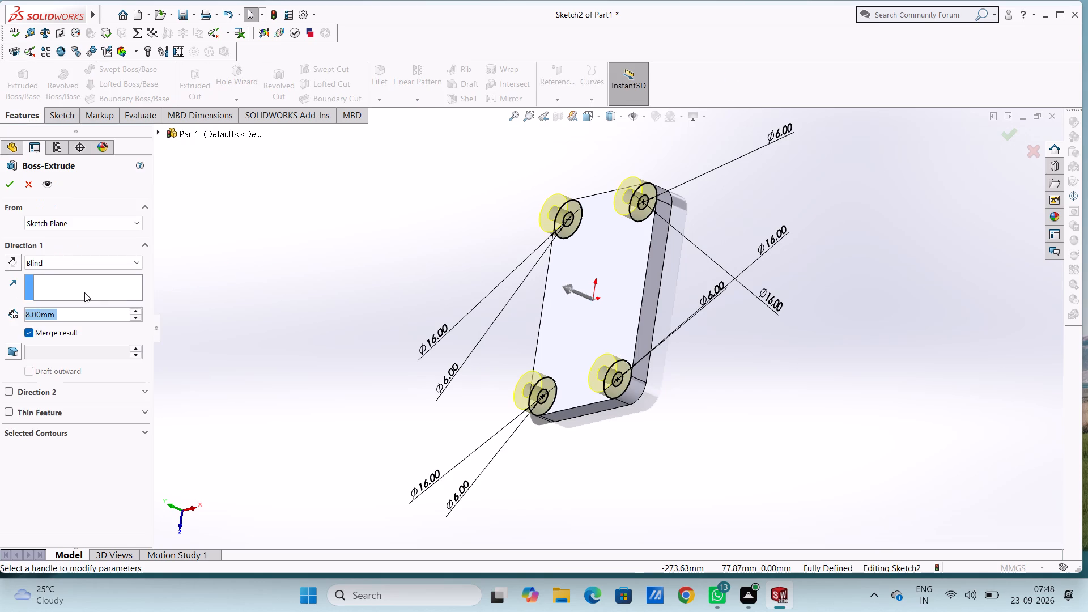
{"action": "left_click", "coordinate": [11, 256]}
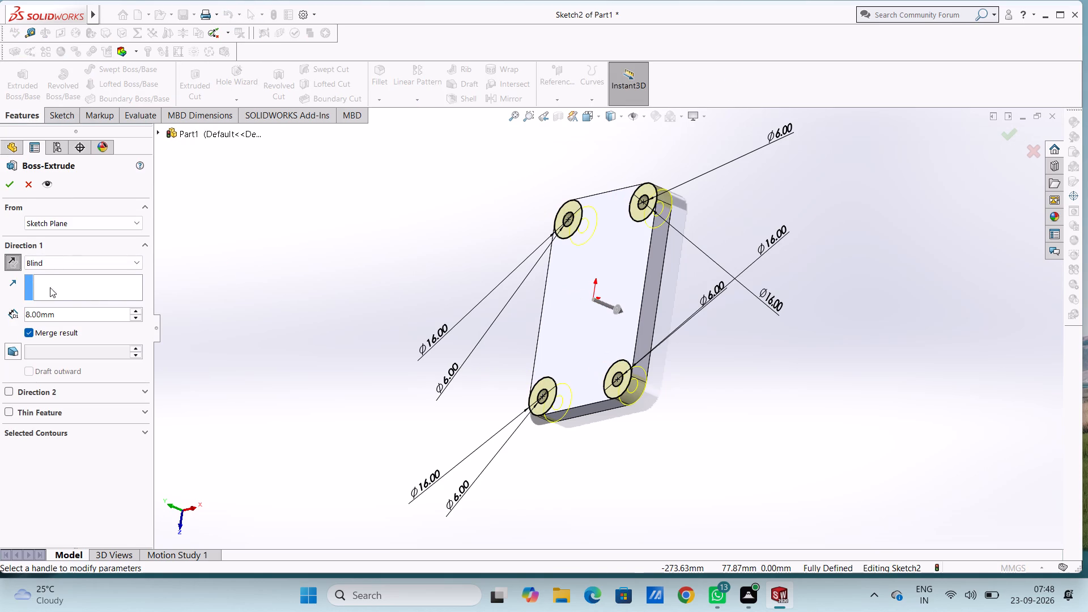
{"action": "left_click", "coordinate": [63, 312]}
{"action": "left_click", "coordinate": [63, 312]}
{"action": "type", "text": "10"}
{"action": "key", "text": "Return"}
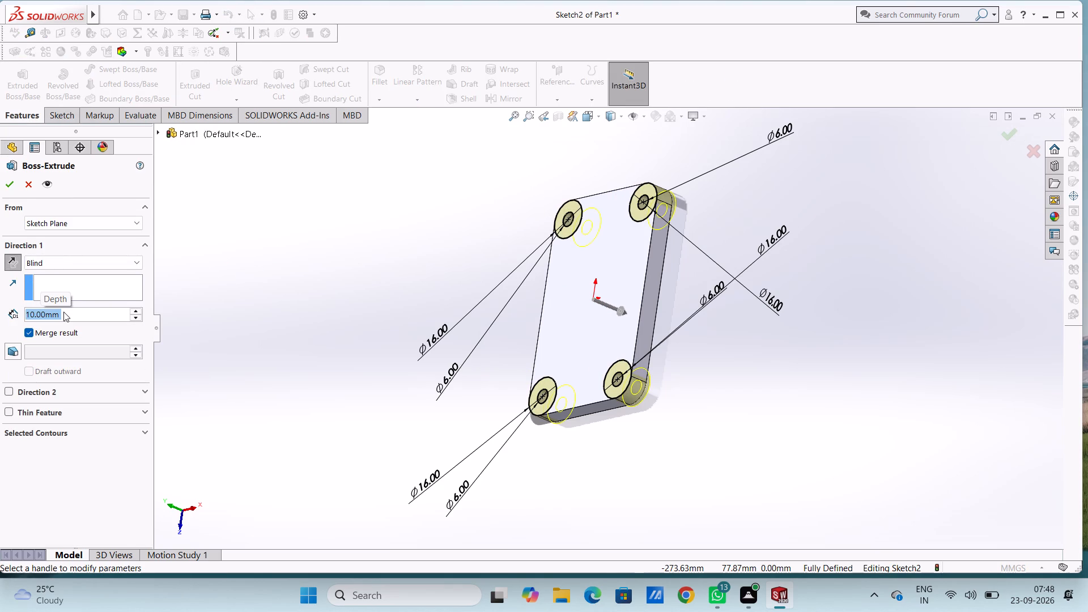
{"action": "left_click", "coordinate": [8, 190]}
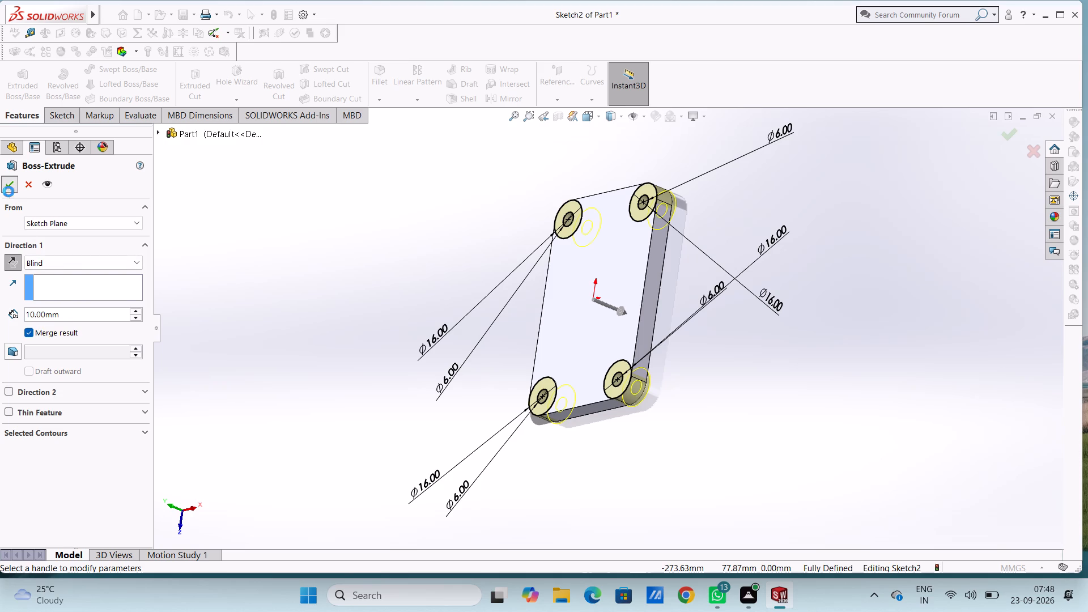
{"action": "left_click", "coordinate": [275, 346]}
{"action": "middle_click_drag", "start_coordinate": [278, 352], "coordinate": [278, 352]}
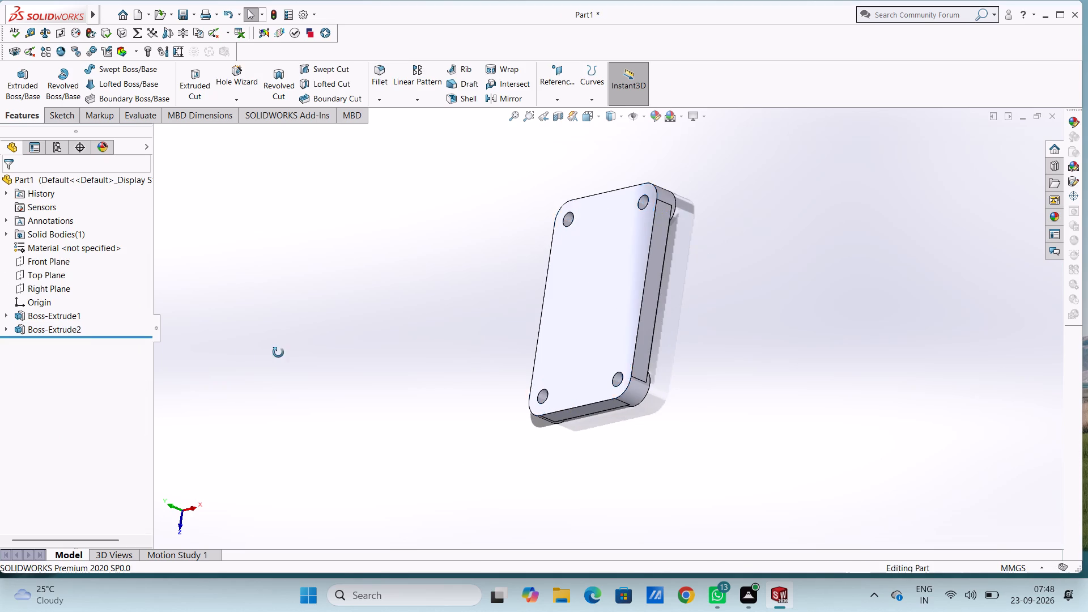
{"action": "middle_click_drag", "start_coordinate": [278, 352], "coordinate": [295, 192]}
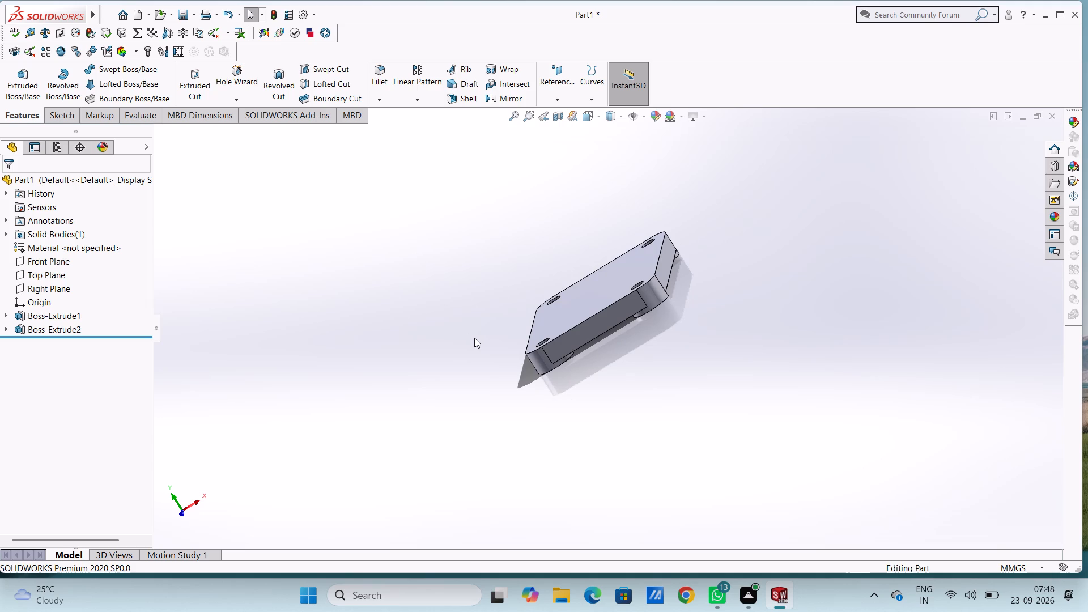
{"action": "key", "text": "ctrl+7"}
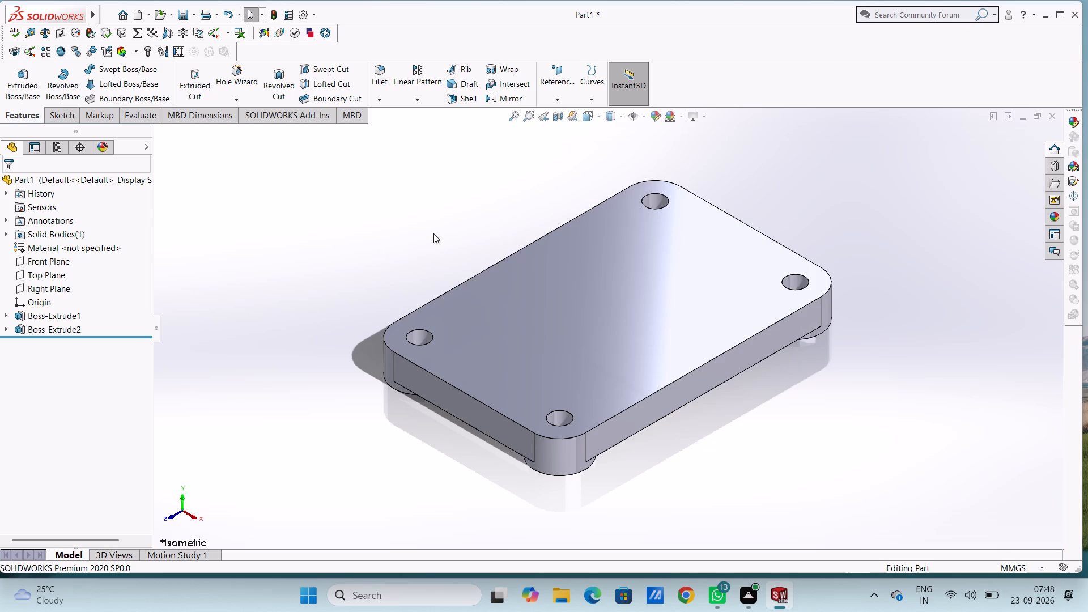
Start a sketch on the plate's top face and draw a circle of 37 mm radius centred on the origin.
{"action": "key", "text": "ctrl+5"}
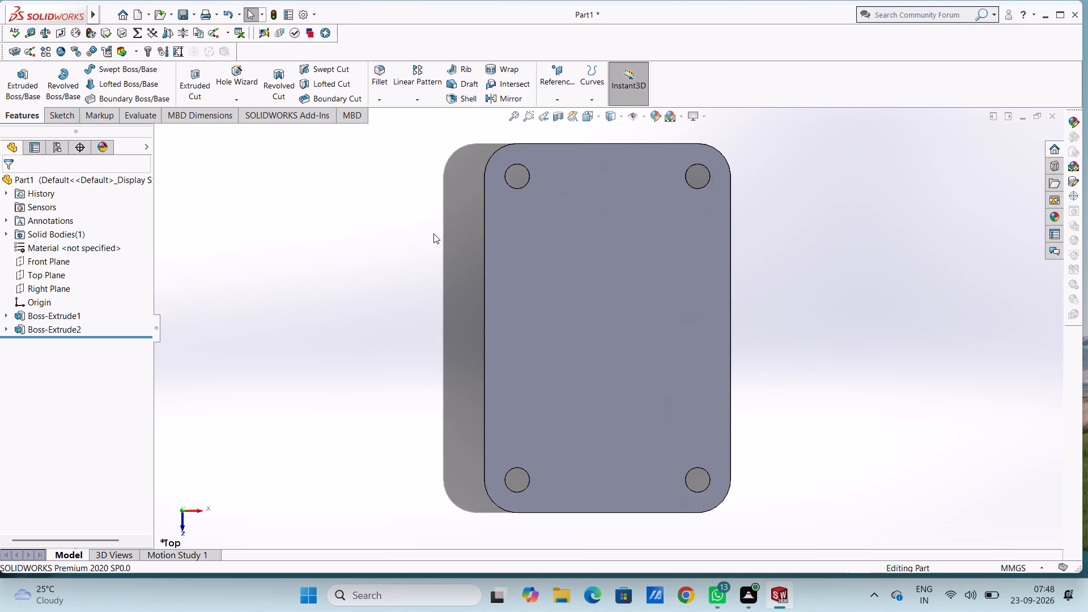
{"action": "left_click", "coordinate": [545, 299]}
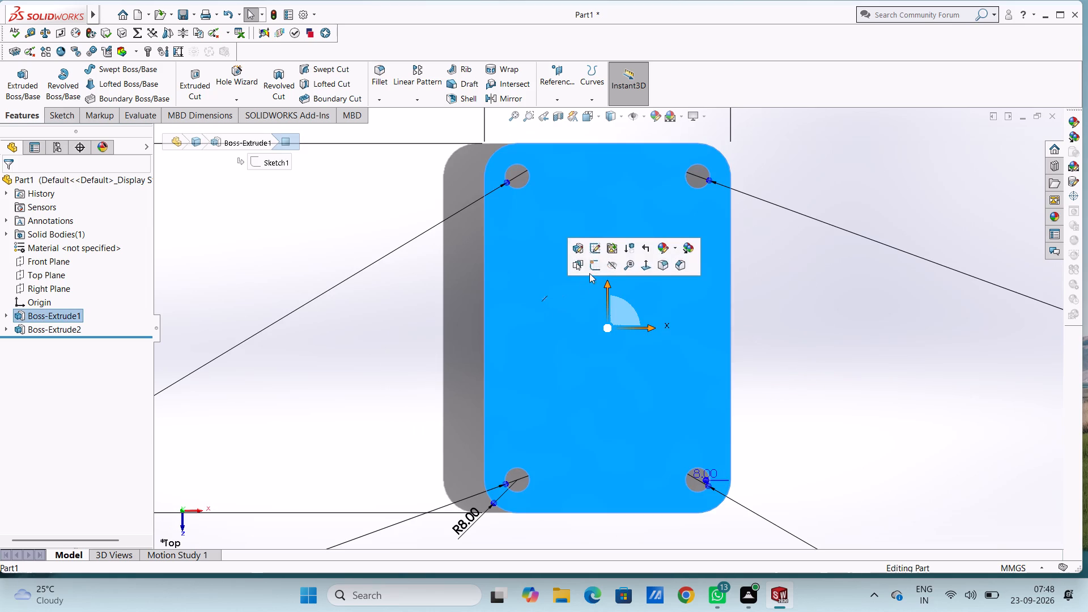
{"action": "left_click", "coordinate": [600, 266]}
{"action": "left_click", "coordinate": [370, 299]}
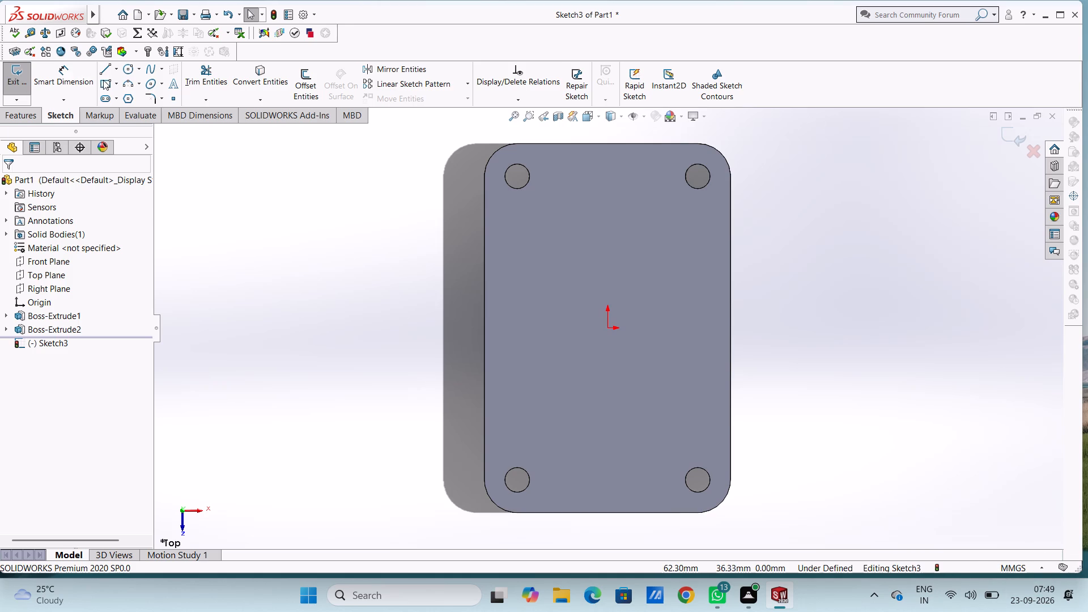
{"action": "left_click", "coordinate": [127, 65]}
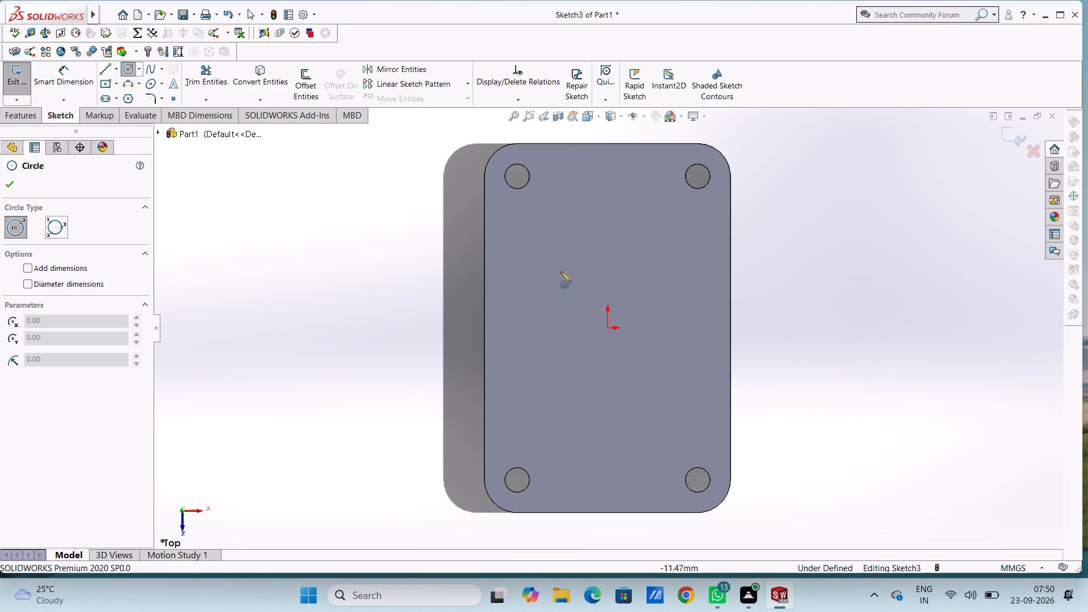
{"action": "left_click", "coordinate": [606, 327]}
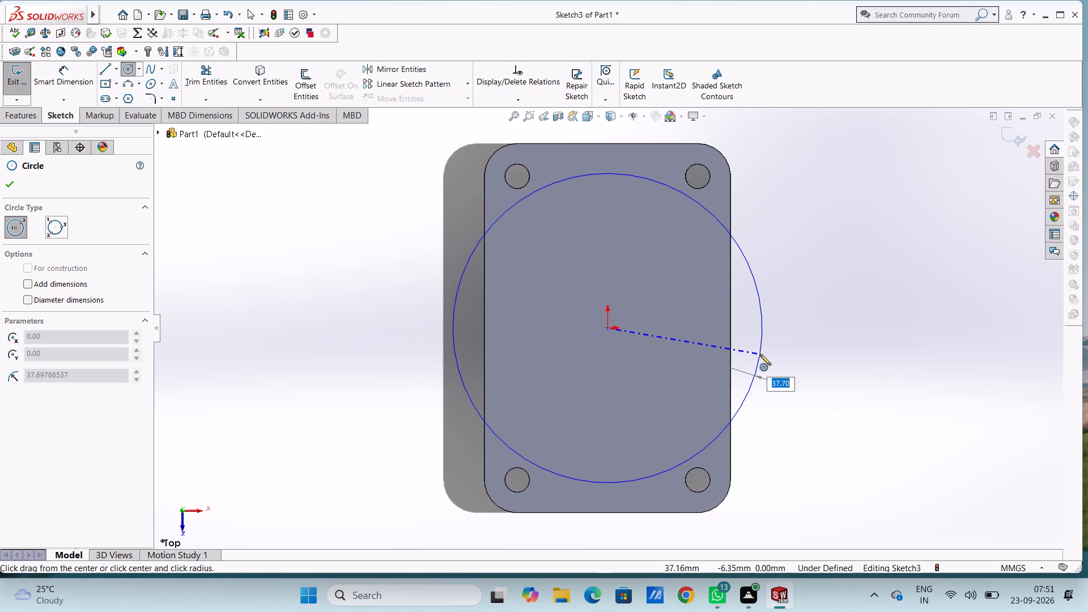
{"action": "type", "text": "37"}
{"action": "key", "text": "Return"}
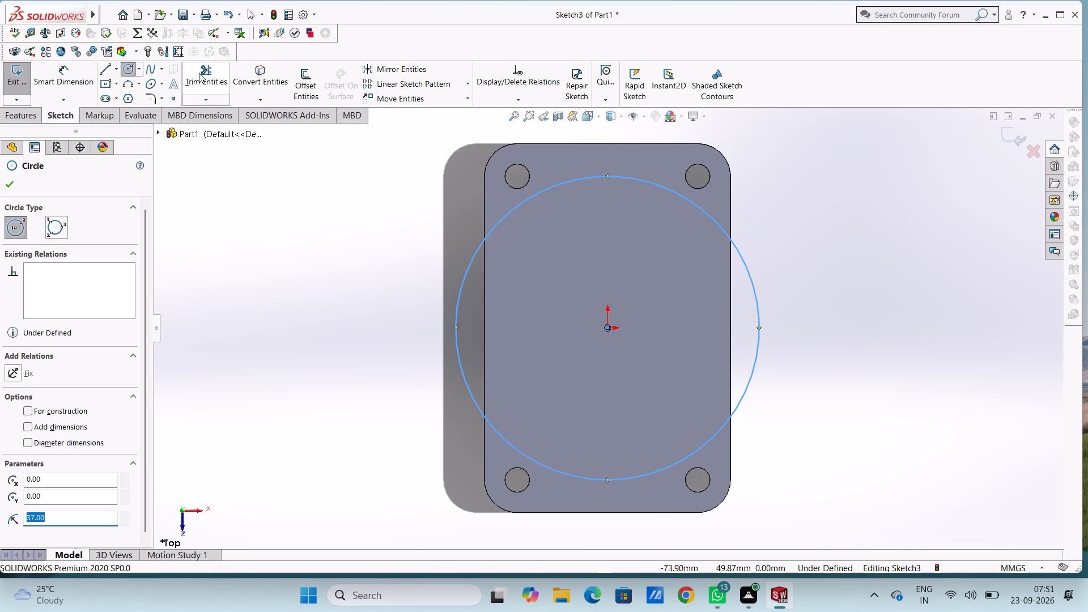
Add a 74 mm diameter dimension to the large central circle.
{"action": "left_click", "coordinate": [69, 78]}
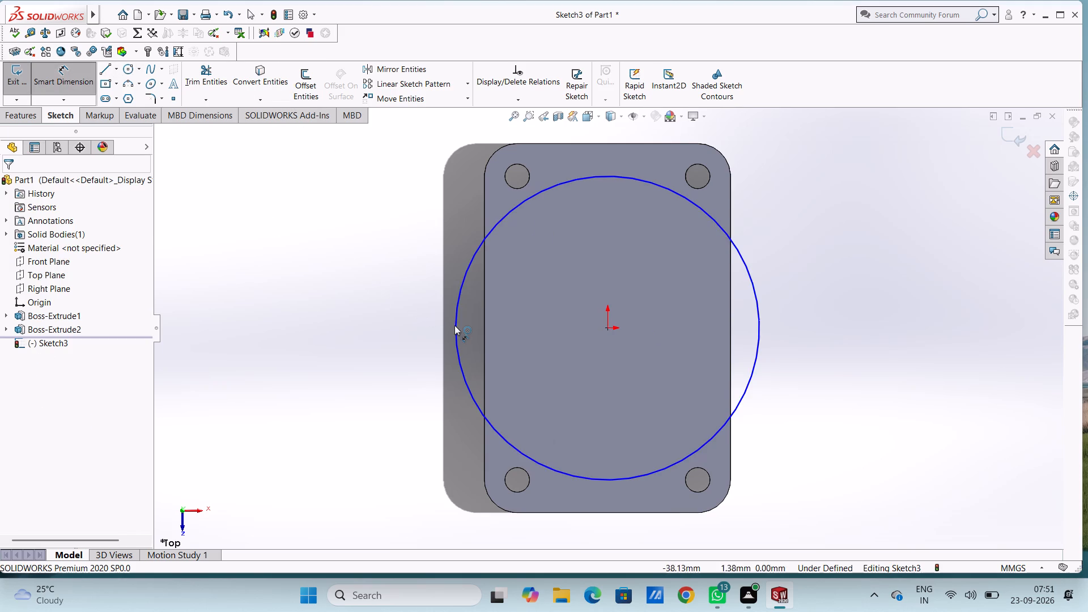
{"action": "left_click", "coordinate": [454, 326]}
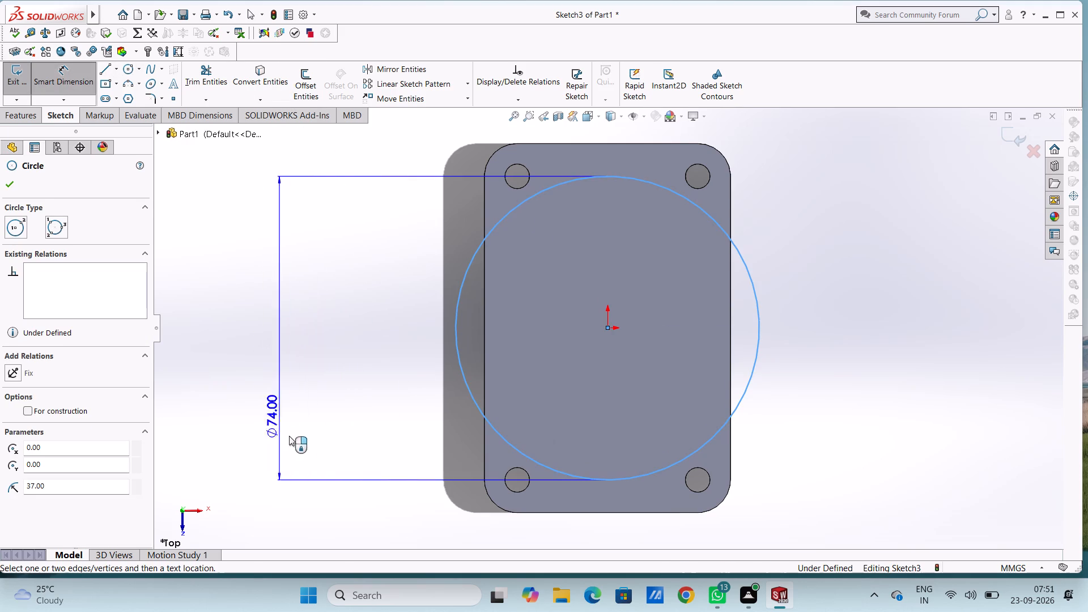
{"action": "left_click", "coordinate": [303, 500]}
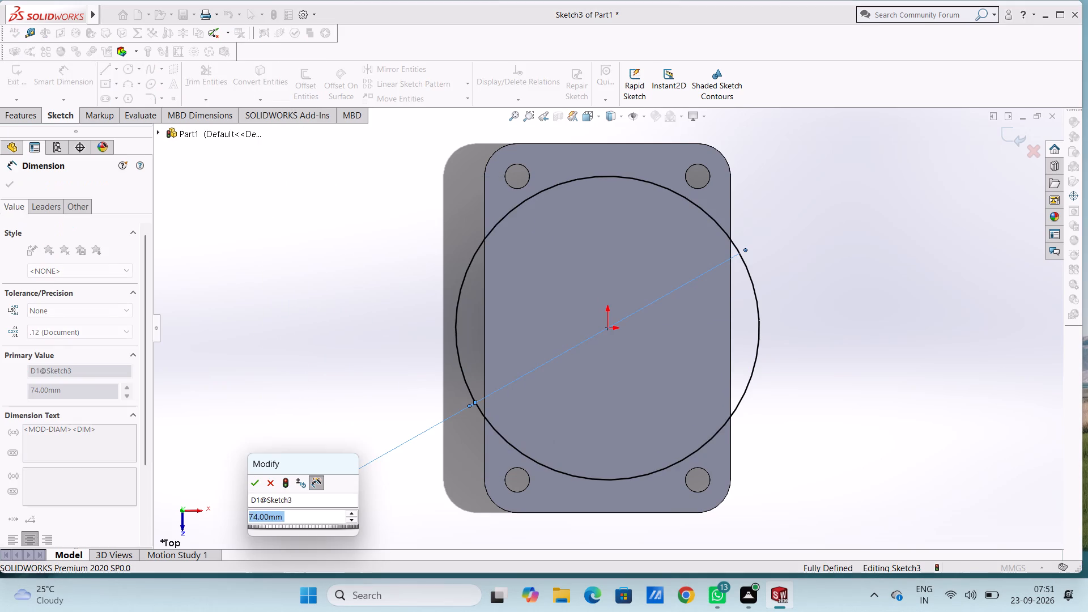
{"action": "left_click", "coordinate": [253, 478]}
{"action": "left_click", "coordinate": [342, 416]}
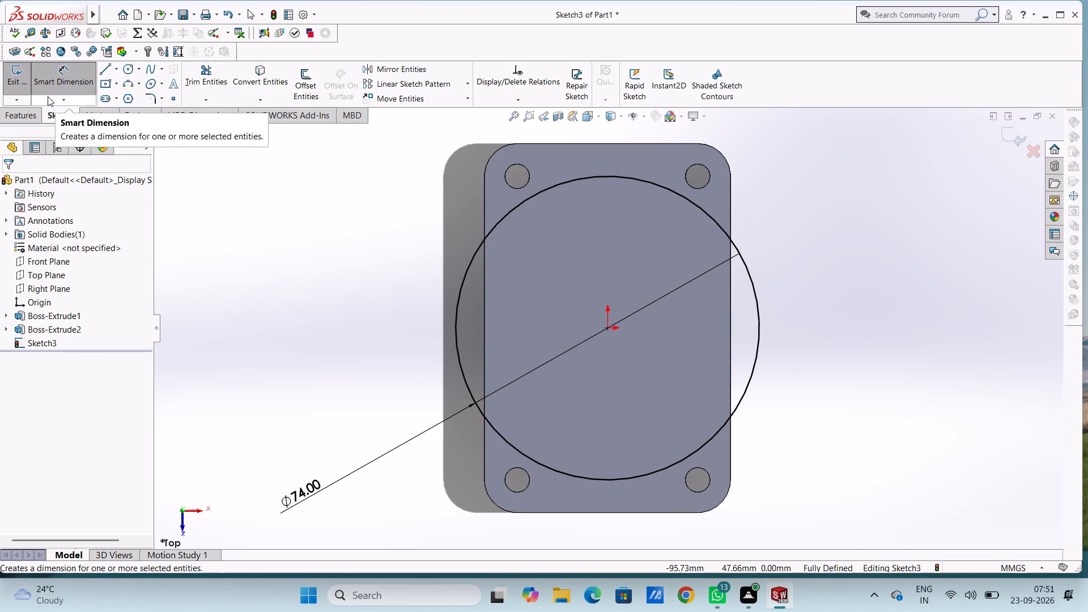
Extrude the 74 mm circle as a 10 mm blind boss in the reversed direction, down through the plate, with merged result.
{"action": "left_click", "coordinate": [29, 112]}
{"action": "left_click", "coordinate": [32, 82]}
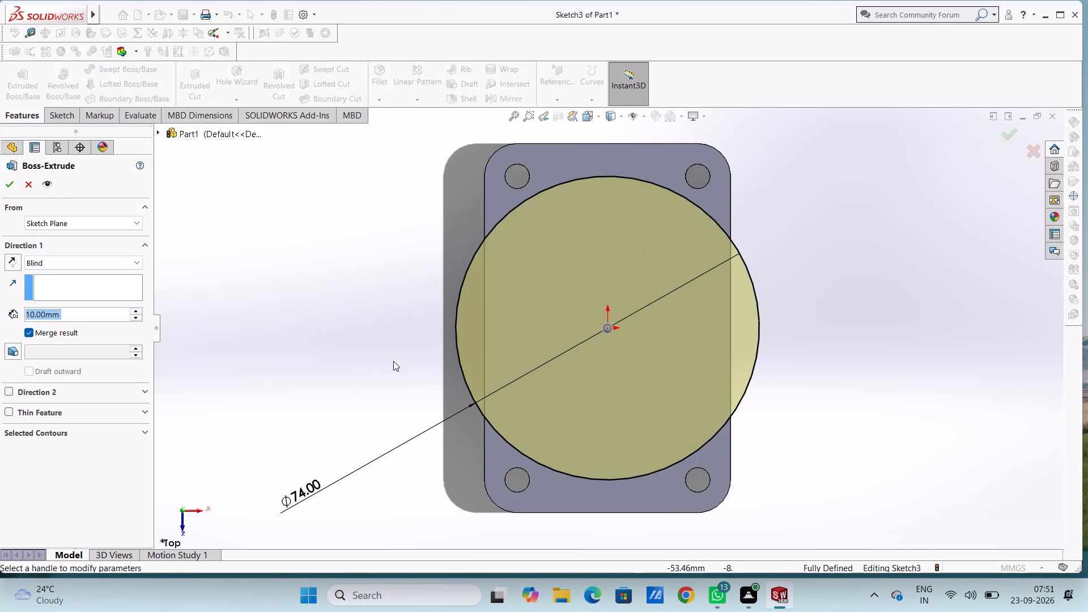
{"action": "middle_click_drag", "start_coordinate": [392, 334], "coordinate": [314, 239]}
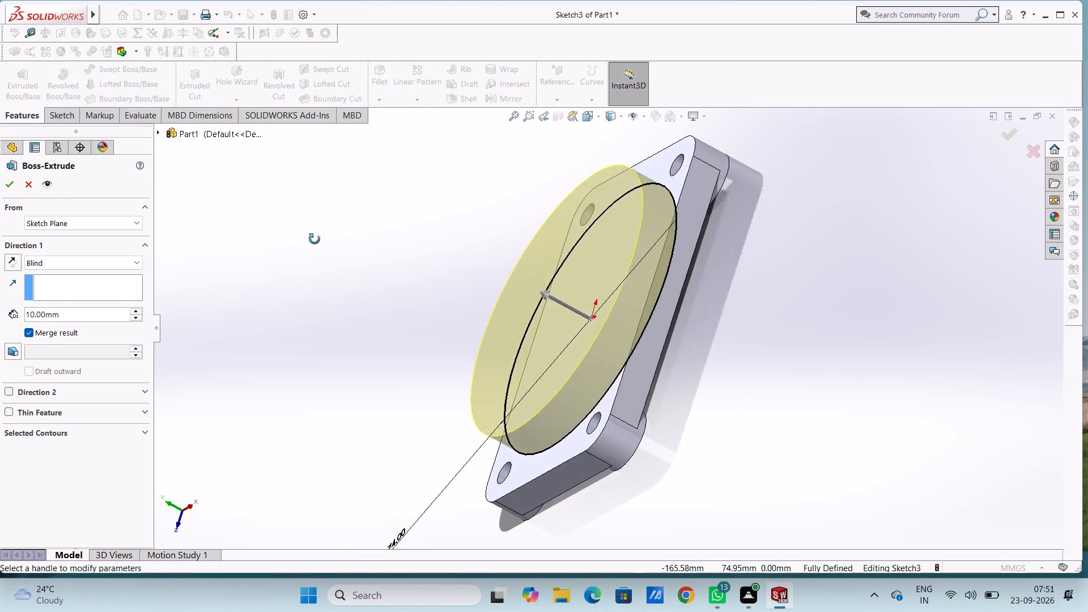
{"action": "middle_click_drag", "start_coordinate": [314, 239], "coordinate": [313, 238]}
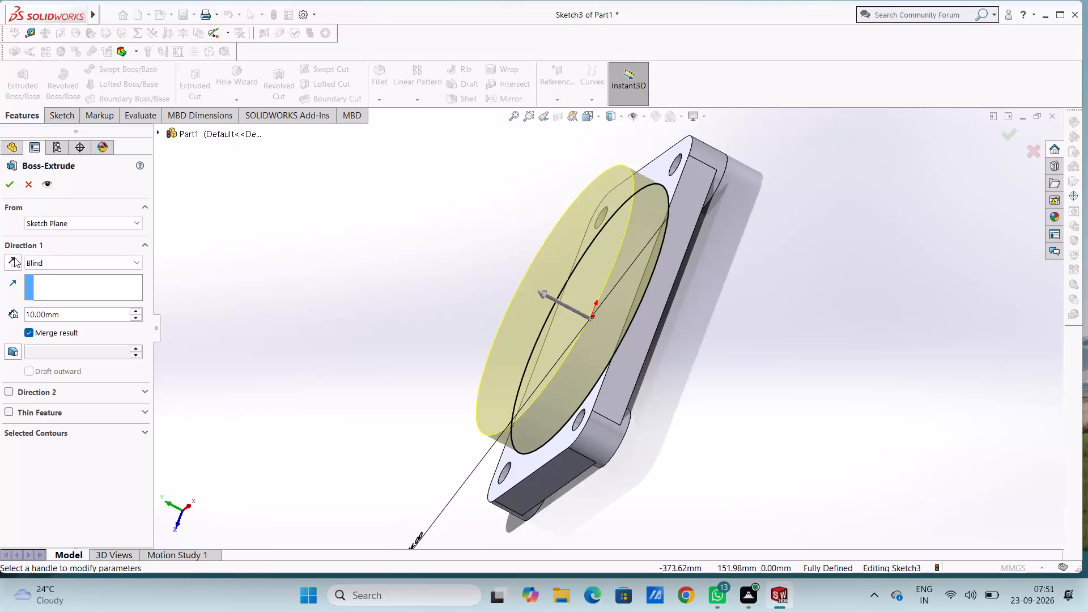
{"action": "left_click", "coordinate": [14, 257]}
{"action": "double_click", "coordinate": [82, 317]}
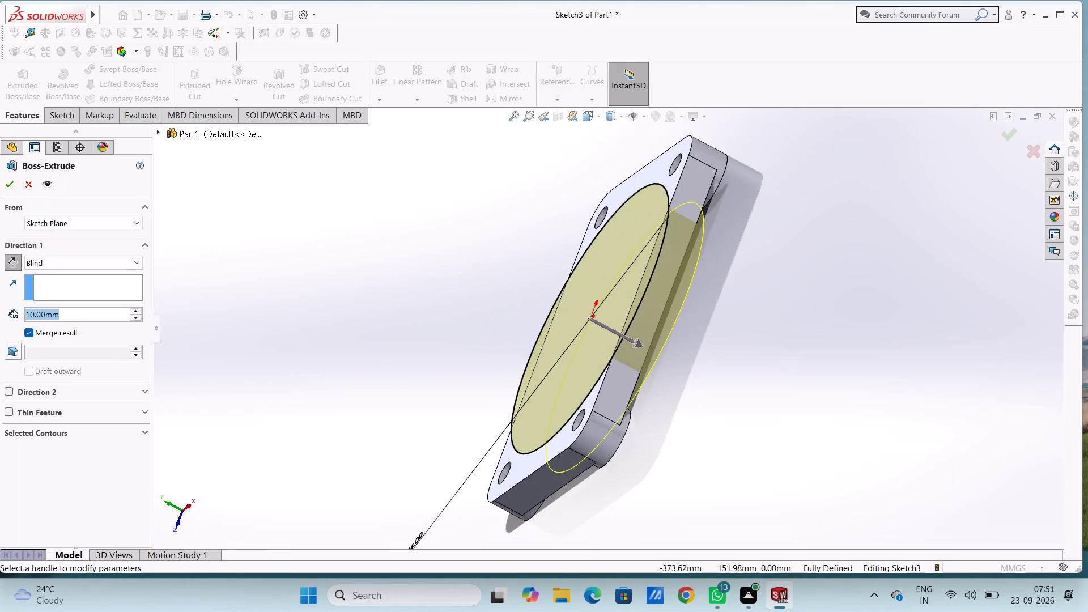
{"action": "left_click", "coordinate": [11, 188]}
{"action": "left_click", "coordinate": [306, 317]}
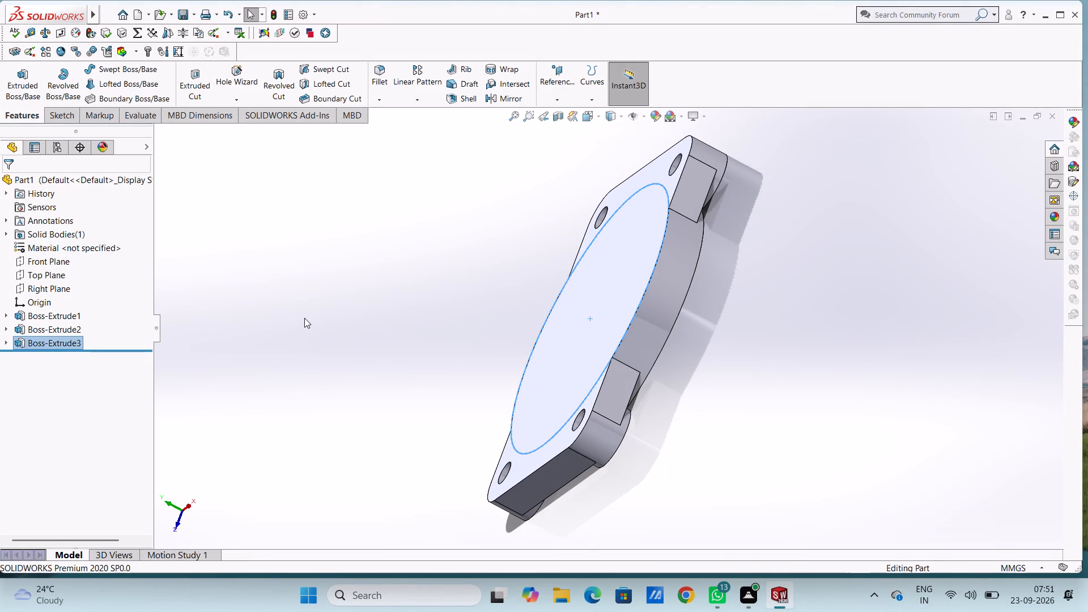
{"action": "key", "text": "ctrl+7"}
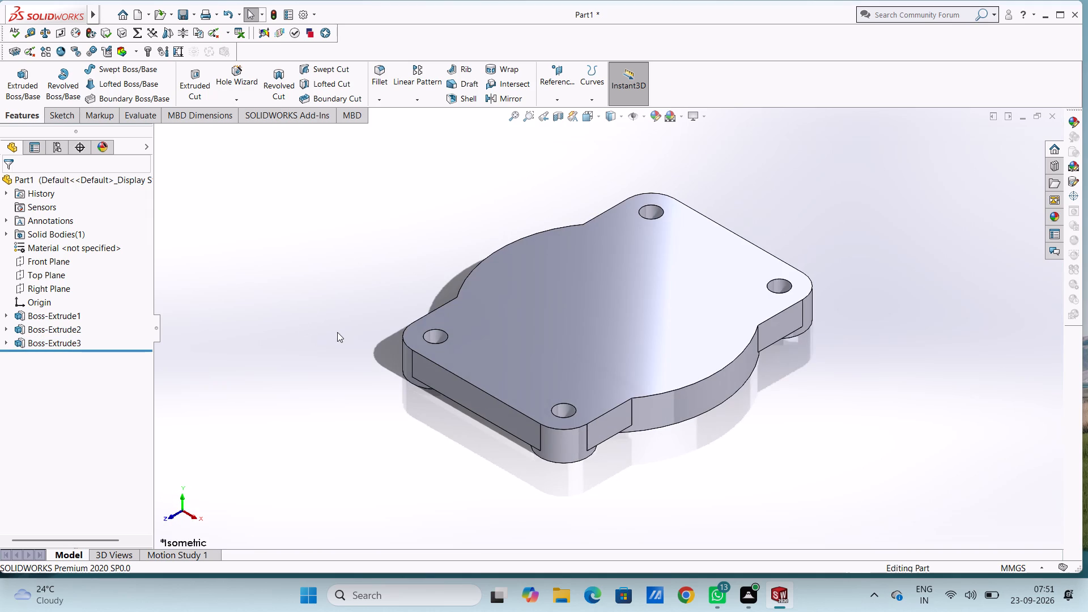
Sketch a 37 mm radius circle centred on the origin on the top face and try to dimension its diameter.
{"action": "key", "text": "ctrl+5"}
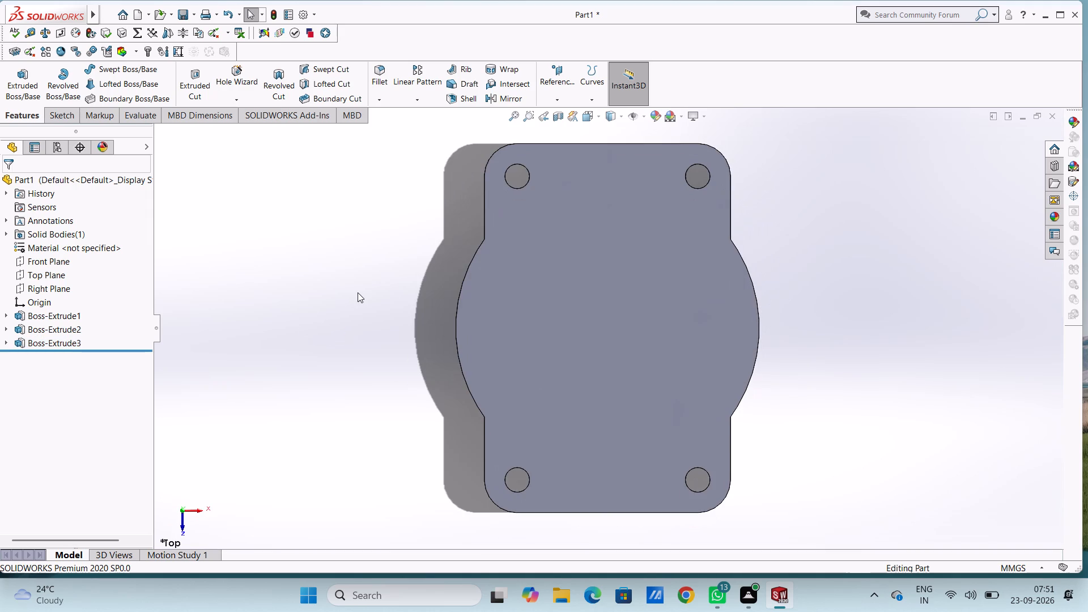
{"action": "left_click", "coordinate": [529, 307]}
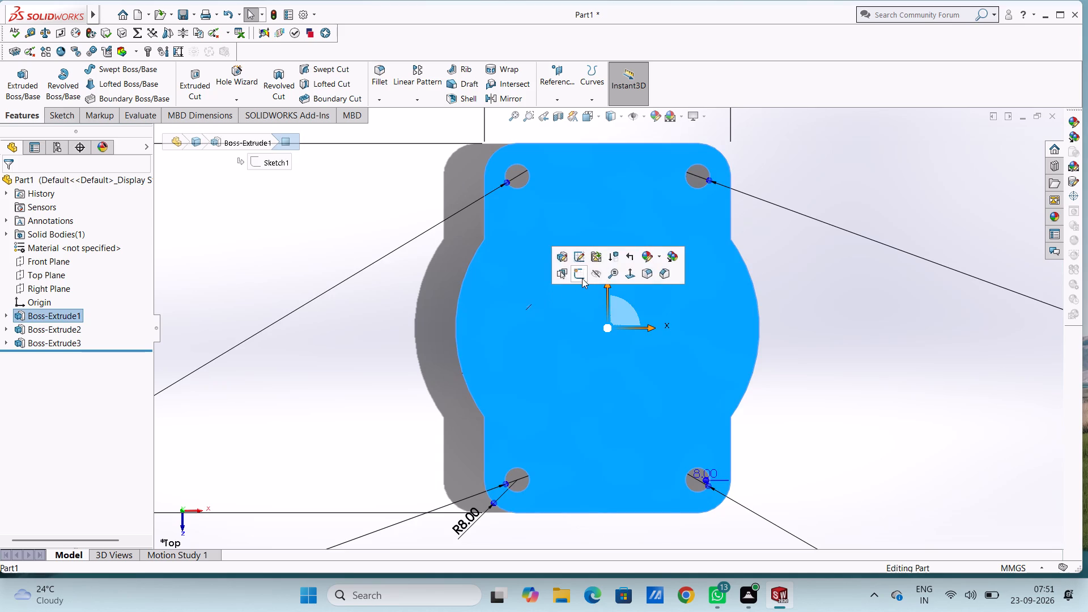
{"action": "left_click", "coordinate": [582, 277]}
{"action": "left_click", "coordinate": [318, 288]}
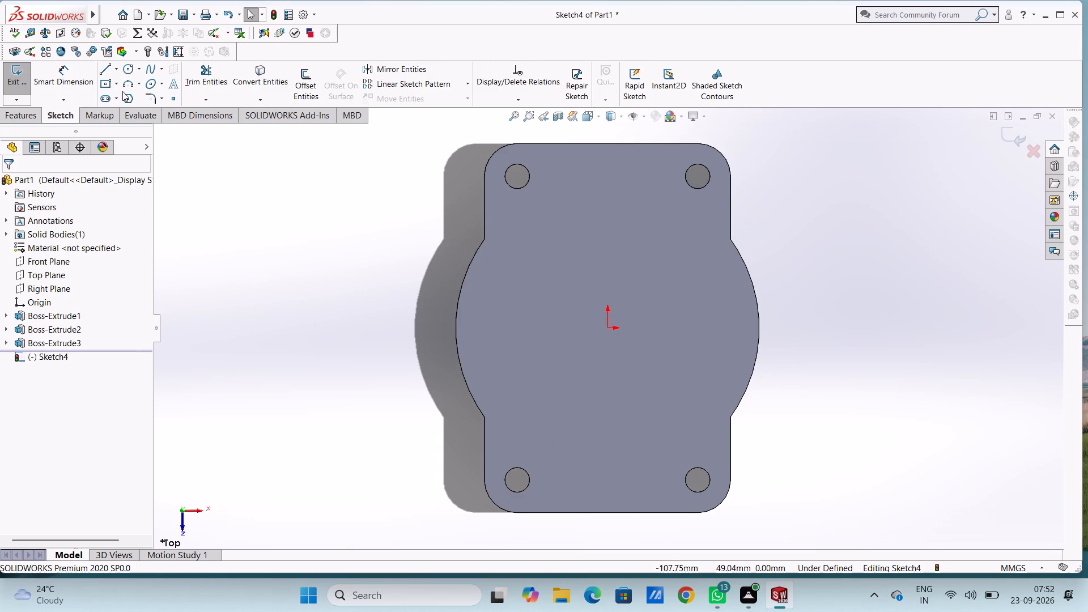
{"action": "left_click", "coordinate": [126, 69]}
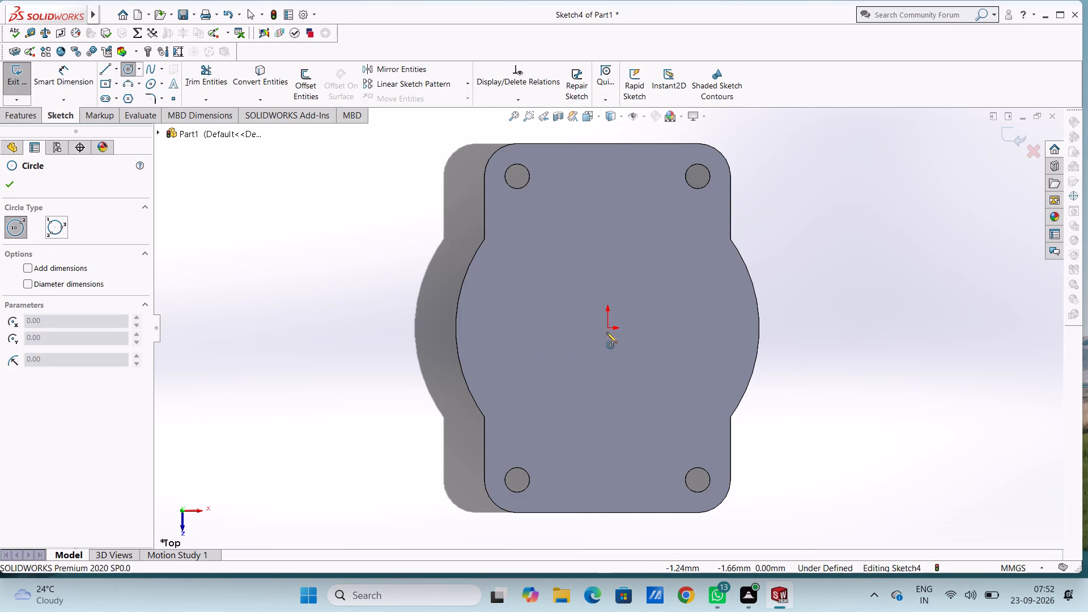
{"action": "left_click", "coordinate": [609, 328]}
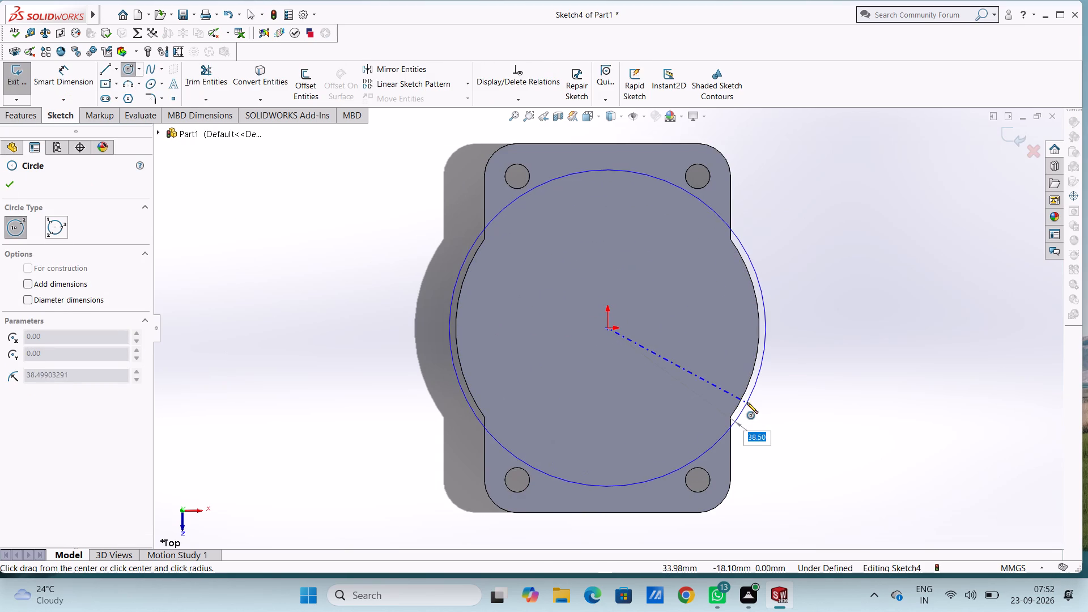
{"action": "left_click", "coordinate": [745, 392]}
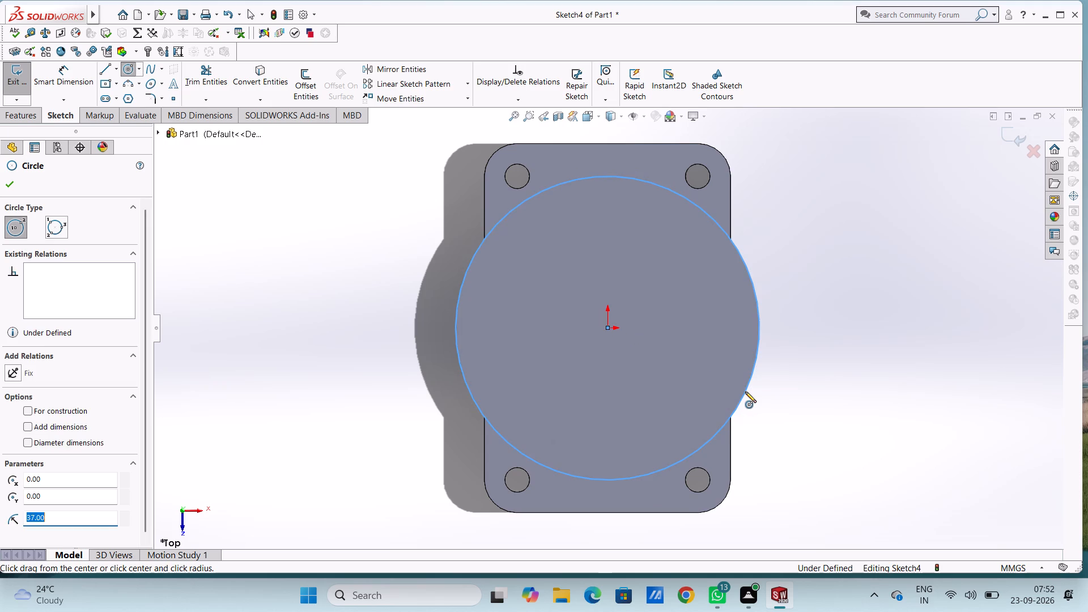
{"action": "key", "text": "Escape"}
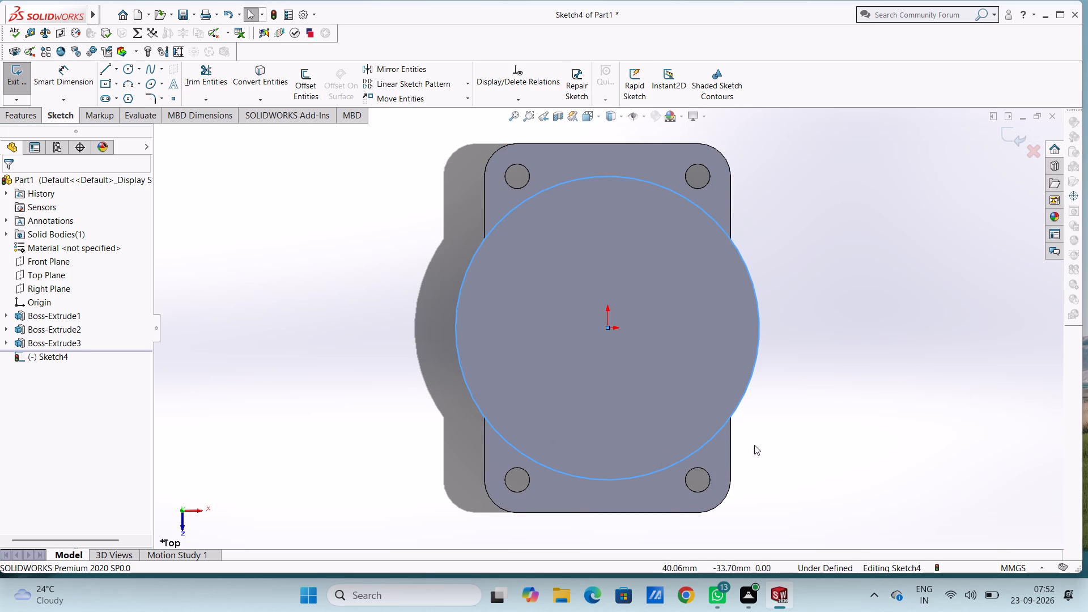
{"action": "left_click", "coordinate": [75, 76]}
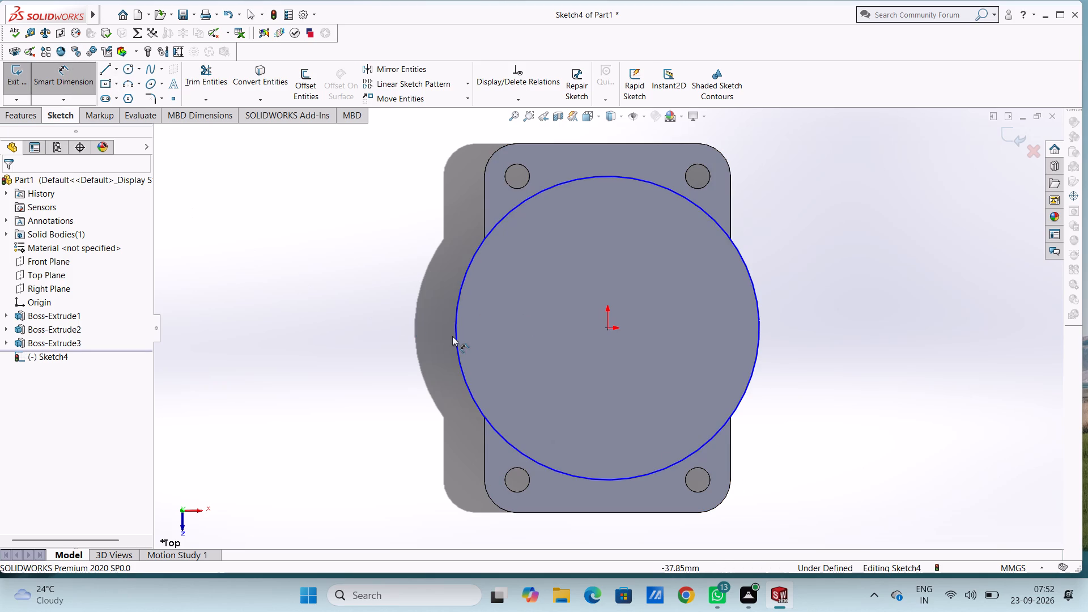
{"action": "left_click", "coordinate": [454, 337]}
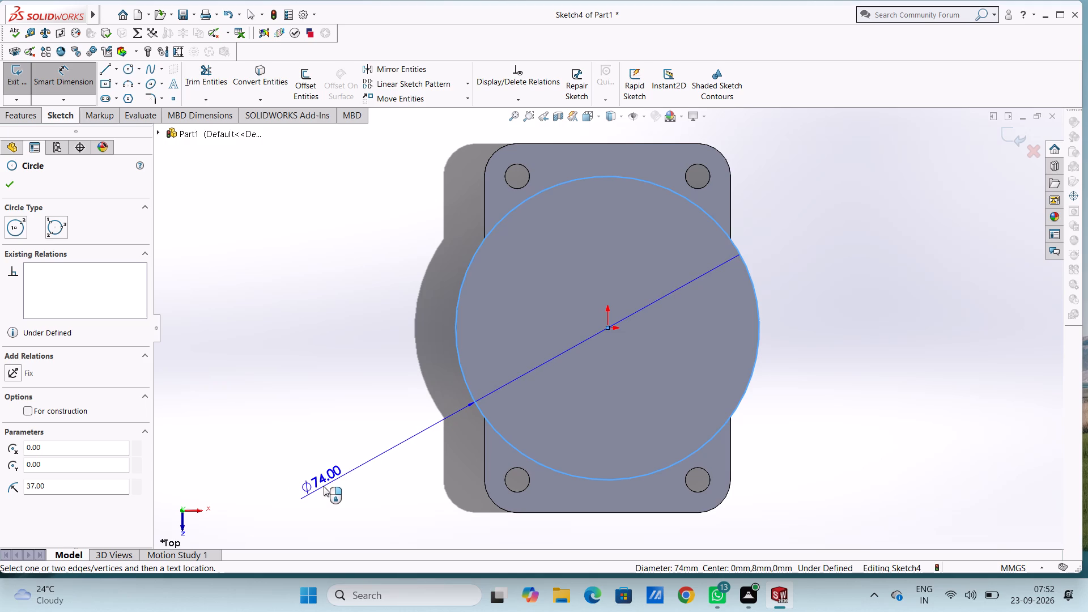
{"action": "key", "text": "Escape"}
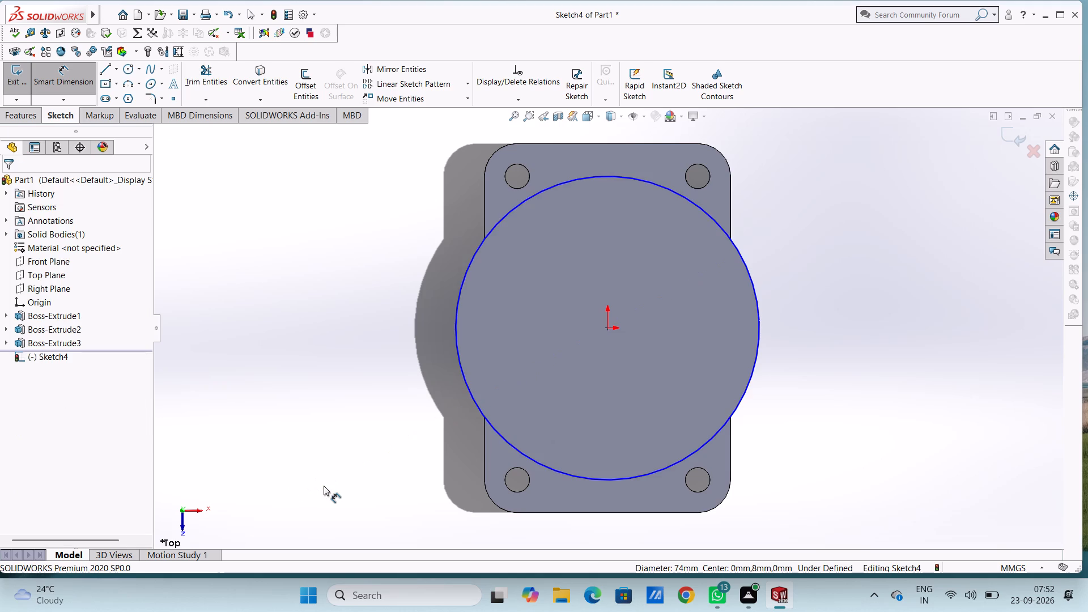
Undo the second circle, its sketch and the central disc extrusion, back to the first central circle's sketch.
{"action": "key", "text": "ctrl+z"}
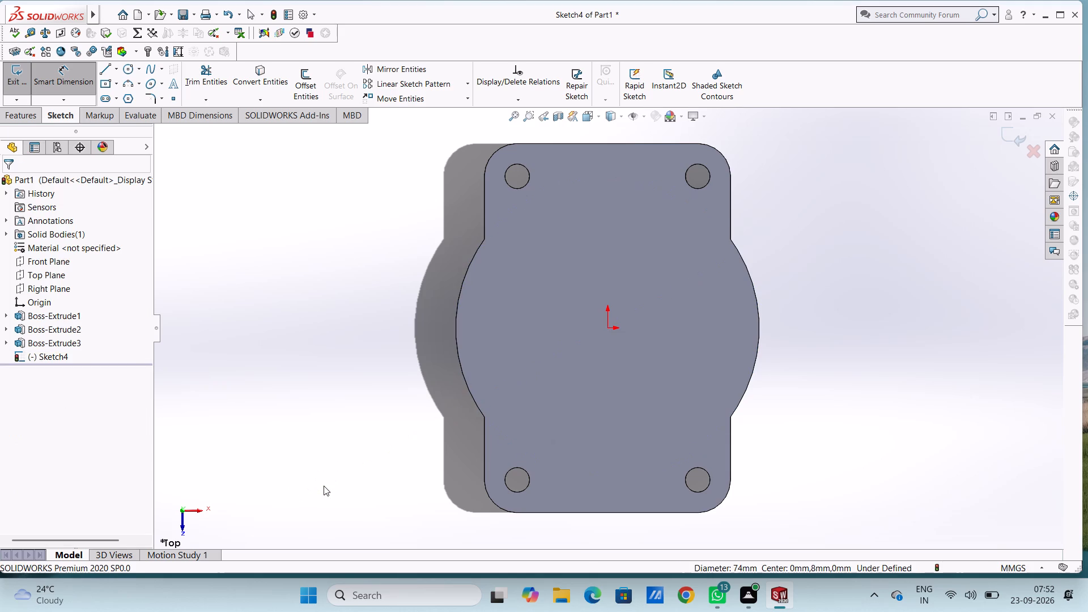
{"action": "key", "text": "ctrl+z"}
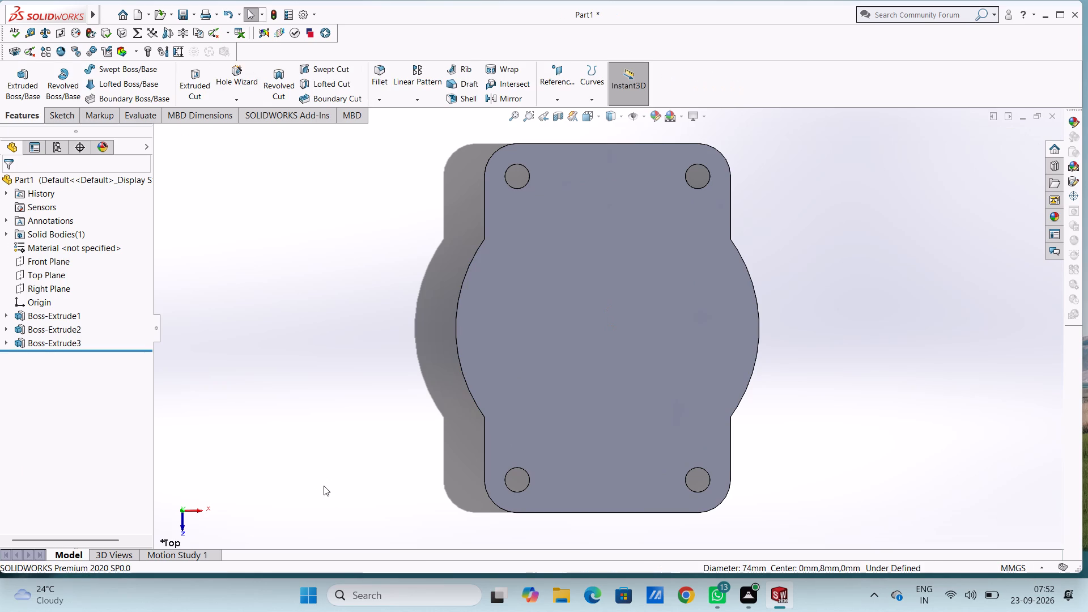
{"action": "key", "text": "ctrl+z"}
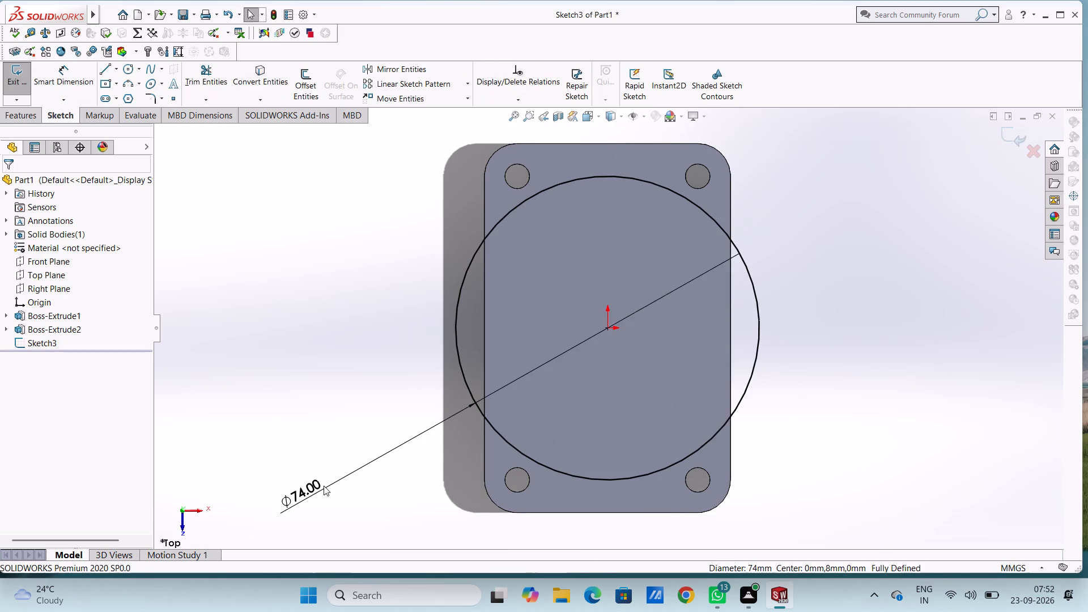
Set the central circle's diameter to 76 mm.
{"action": "double_click", "coordinate": [302, 493]}
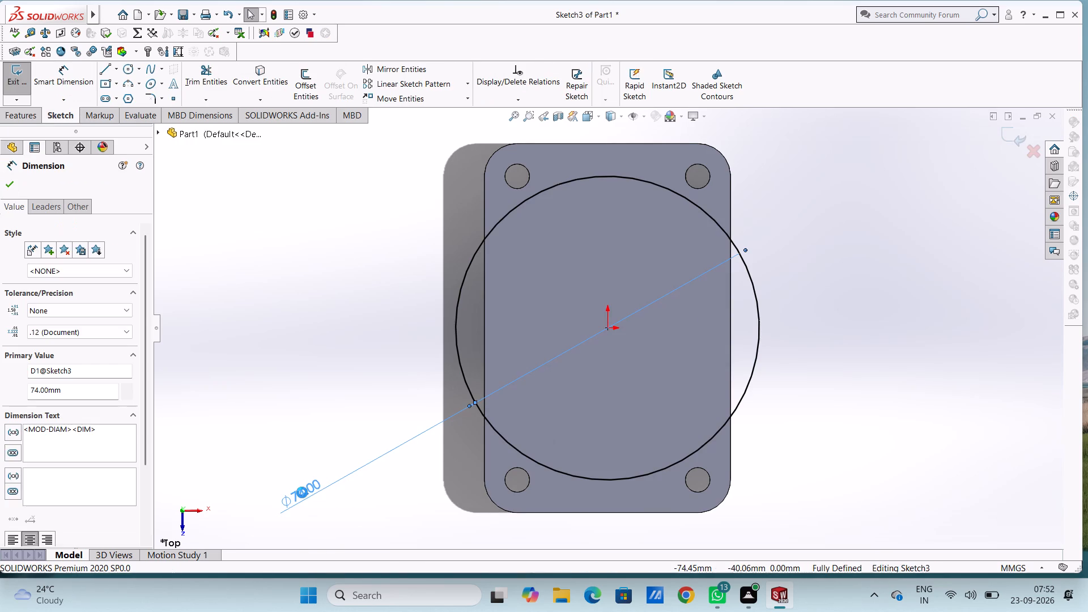
{"action": "key", "text": "7"}
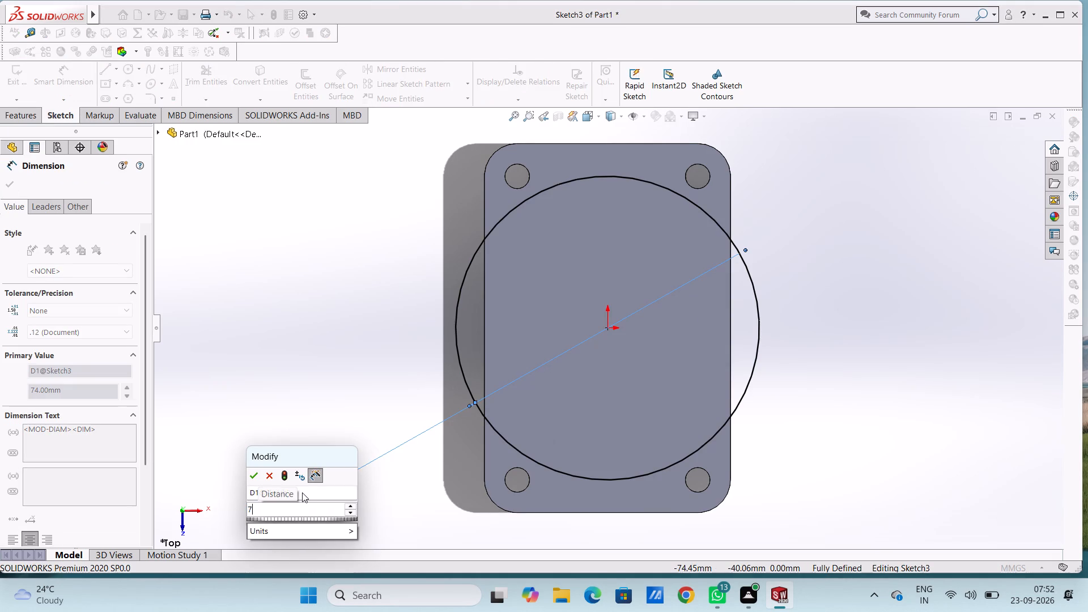
{"action": "key", "text": "6"}
{"action": "key", "text": "Return"}
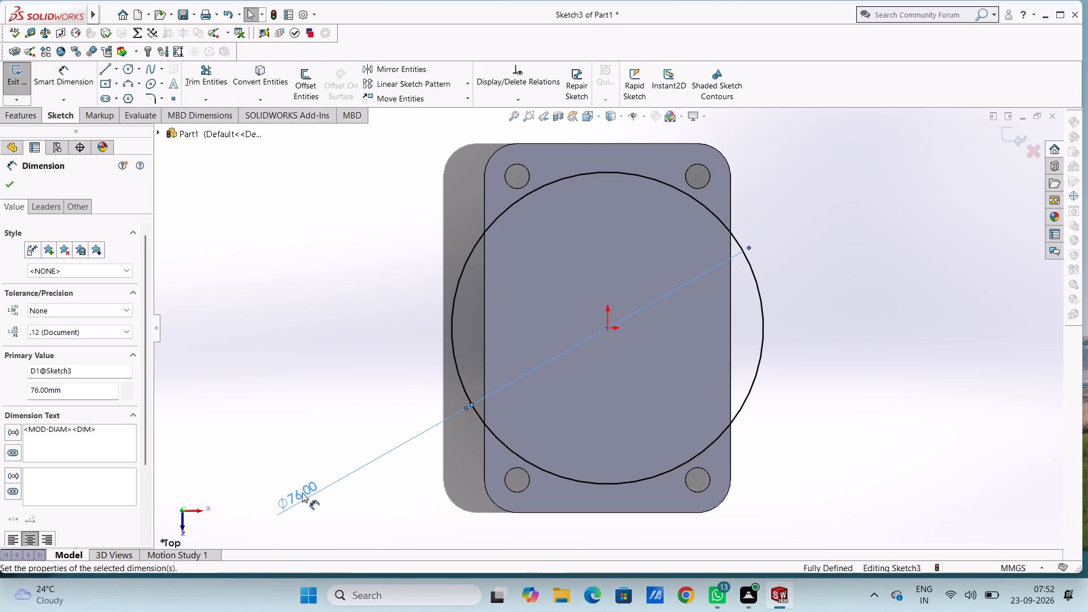
{"action": "left_click", "coordinate": [302, 385]}
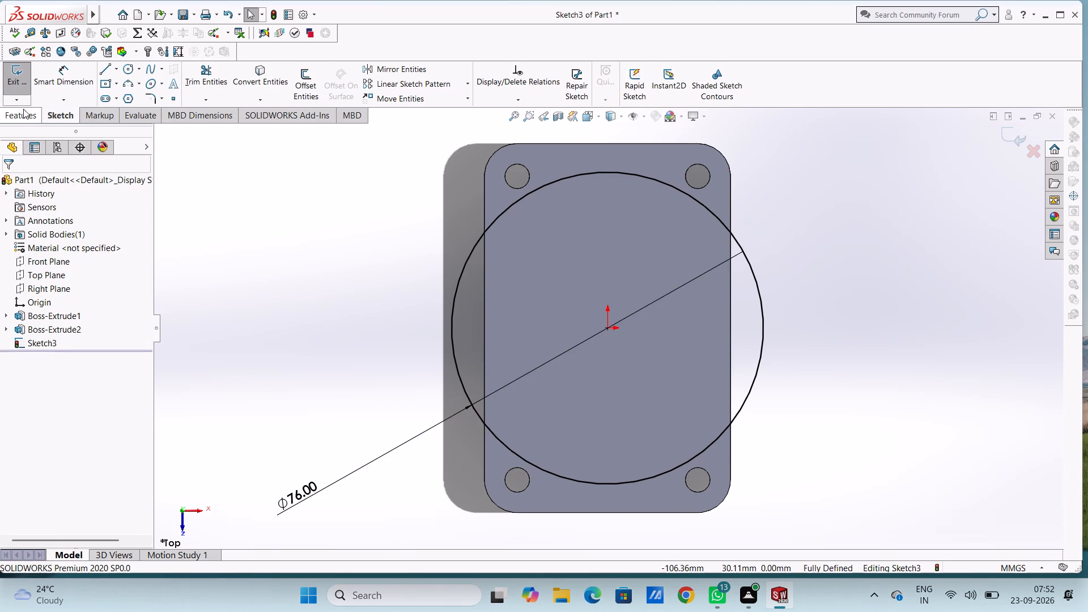
Extrude the 76 mm circle as a 10 mm blind boss in the reversed direction, through the plate, with merged result.
{"action": "left_click", "coordinate": [23, 112]}
{"action": "left_click", "coordinate": [25, 83]}
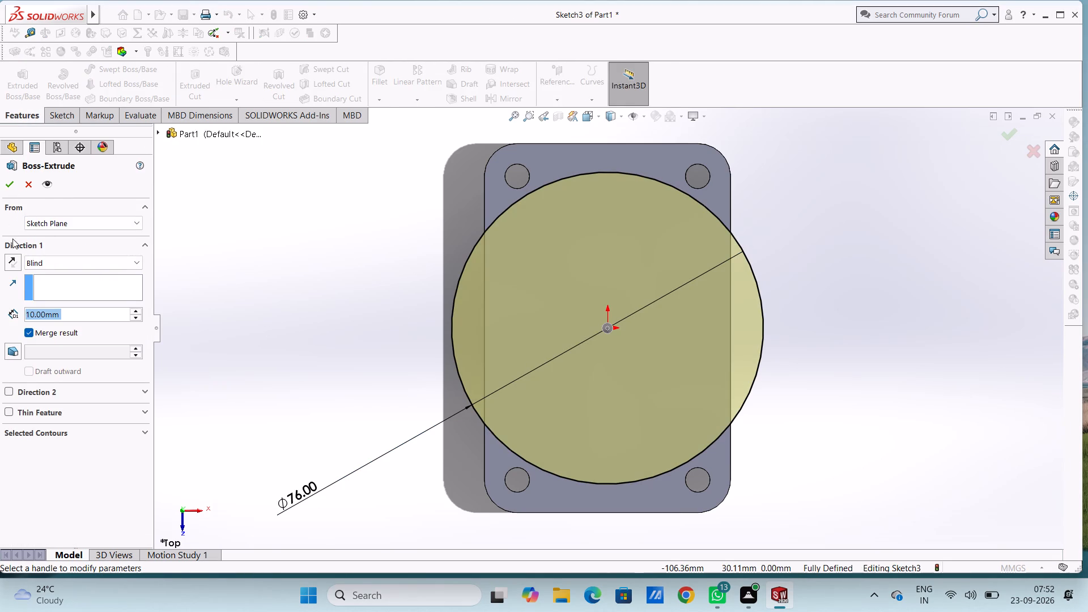
{"action": "left_click", "coordinate": [14, 258]}
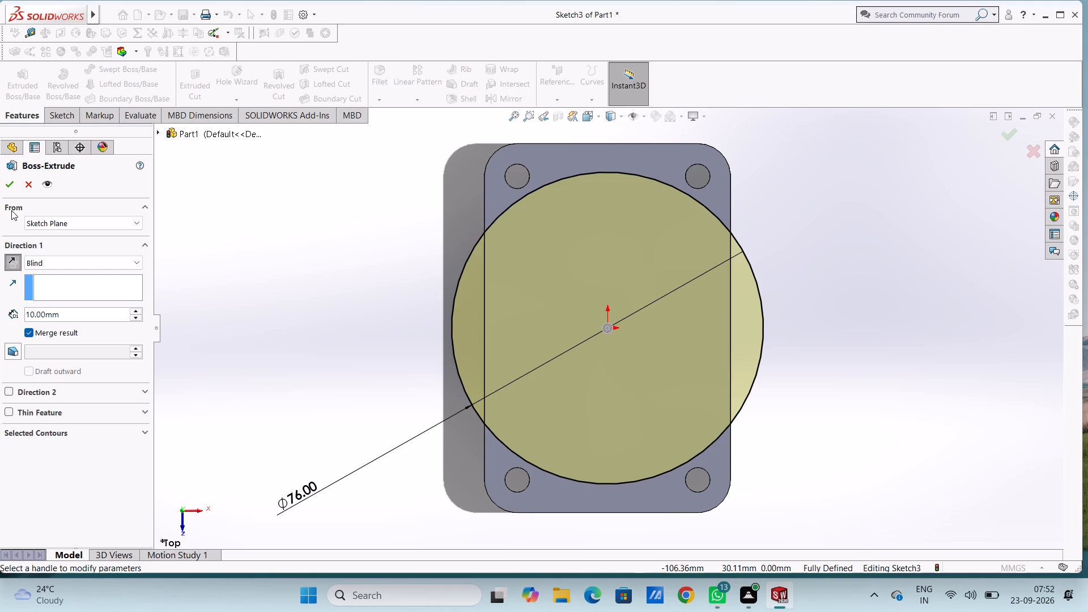
{"action": "left_click", "coordinate": [11, 184]}
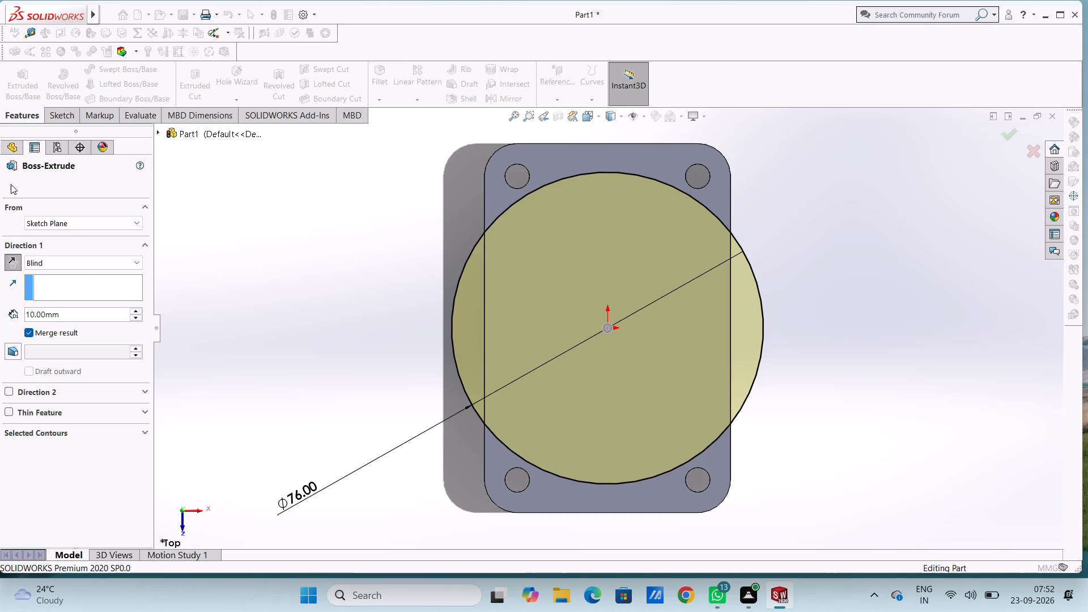
{"action": "left_click", "coordinate": [207, 284]}
Sketch a circle of 38 mm radius centred on the origin on the plate's top face.
{"action": "left_click", "coordinate": [628, 384]}
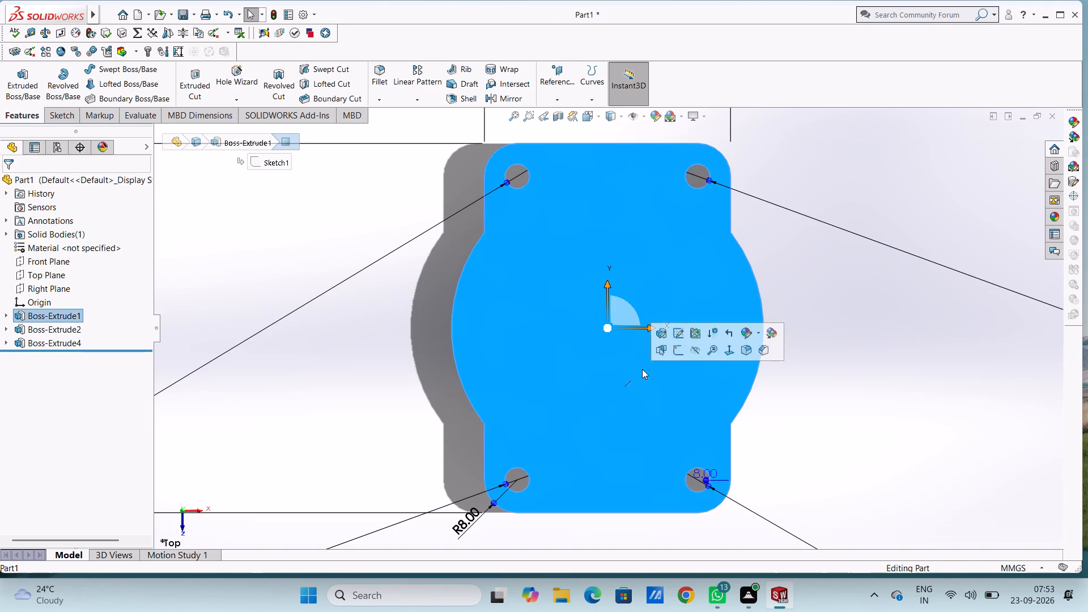
{"action": "left_click", "coordinate": [680, 348]}
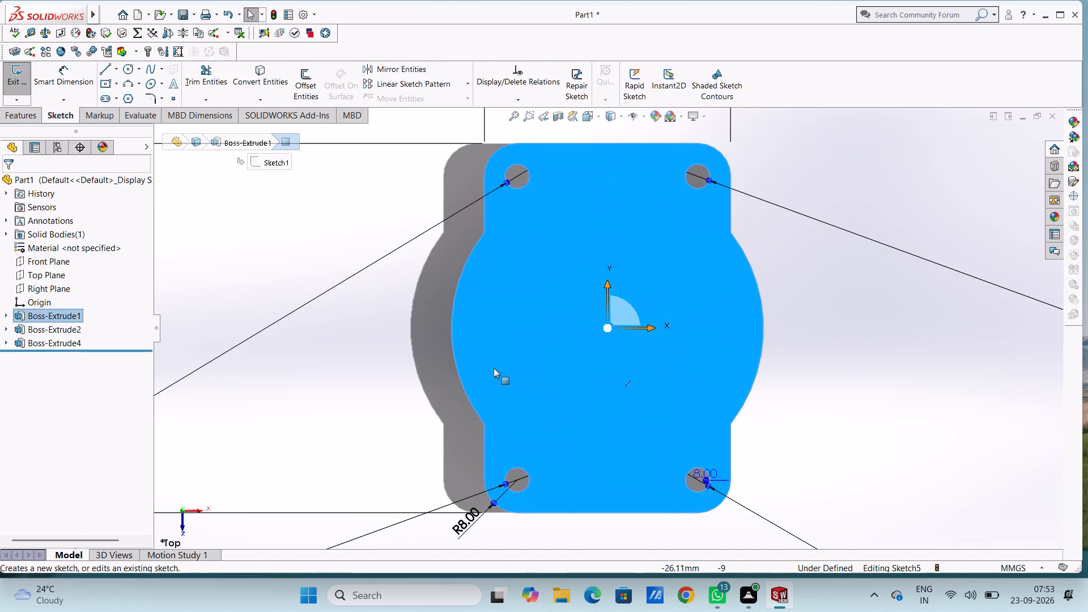
{"action": "left_click", "coordinate": [377, 362]}
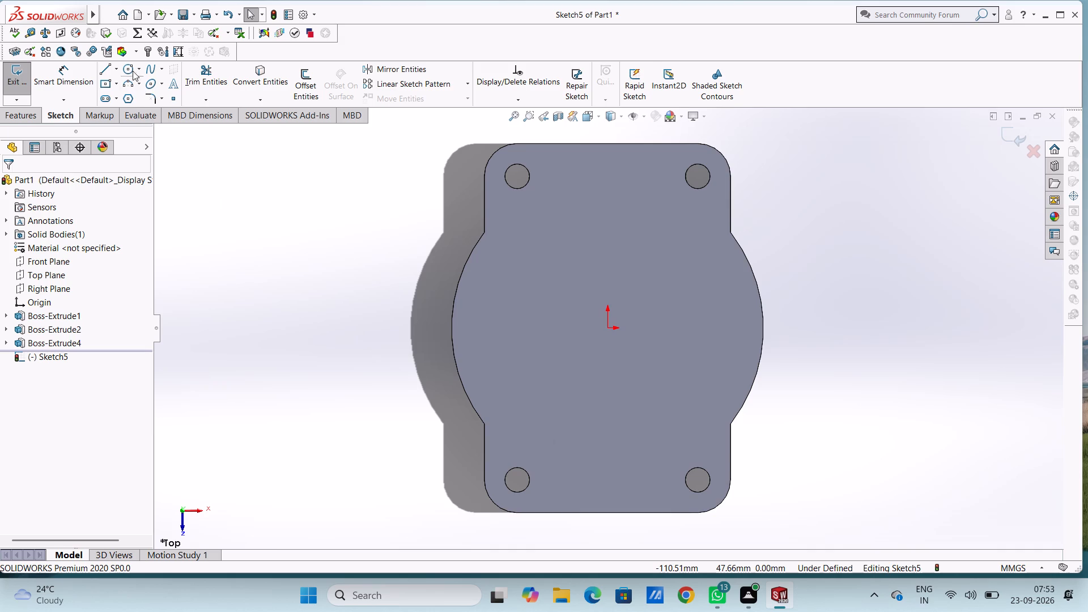
{"action": "left_click", "coordinate": [130, 67]}
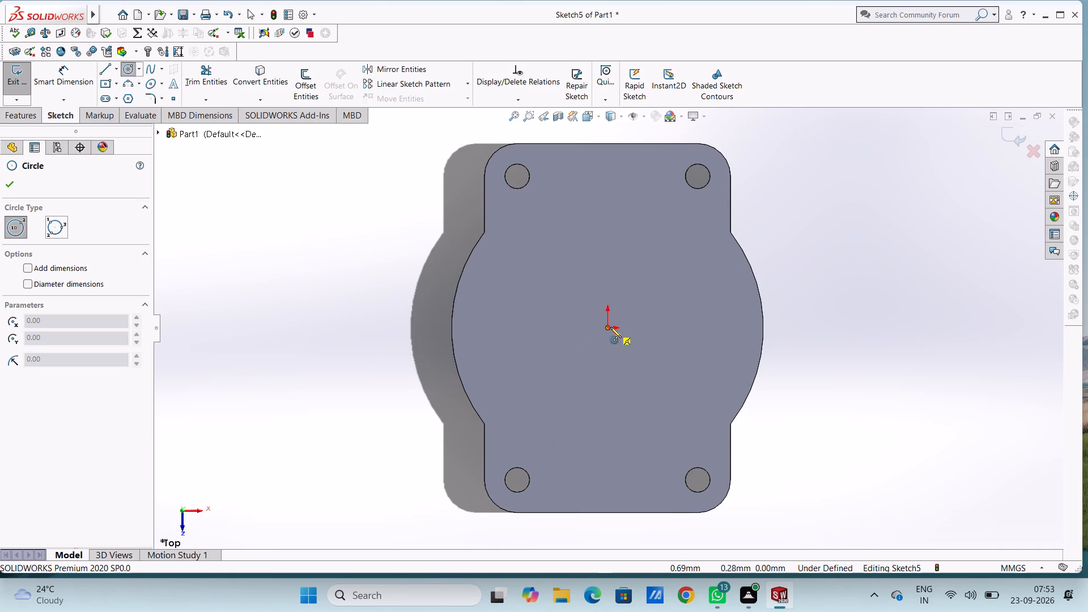
{"action": "left_click", "coordinate": [610, 326]}
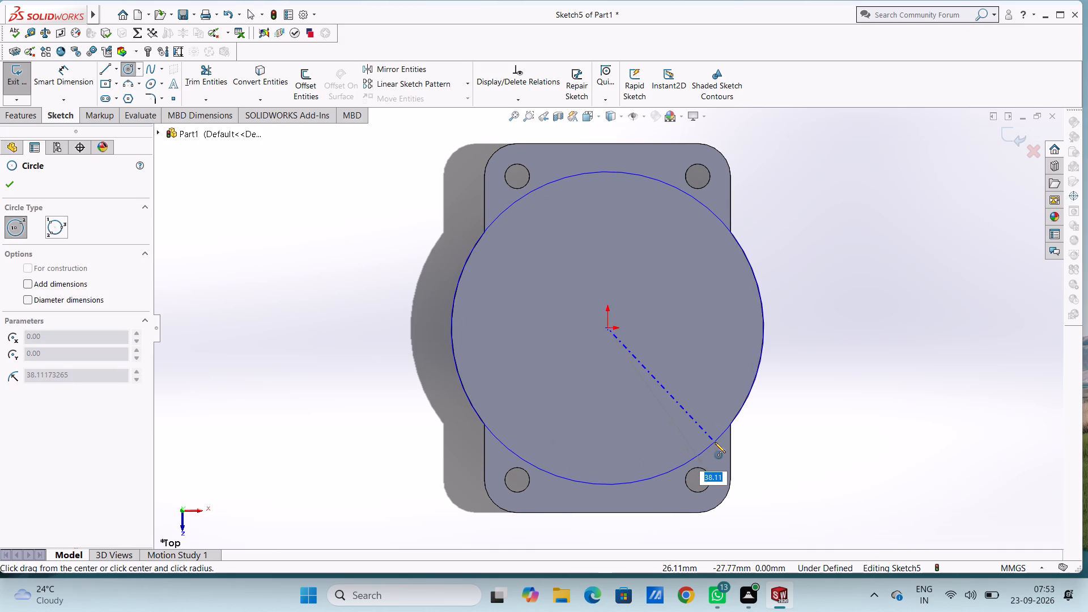
{"action": "type", "text": "38"}
{"action": "key", "text": "Return"}
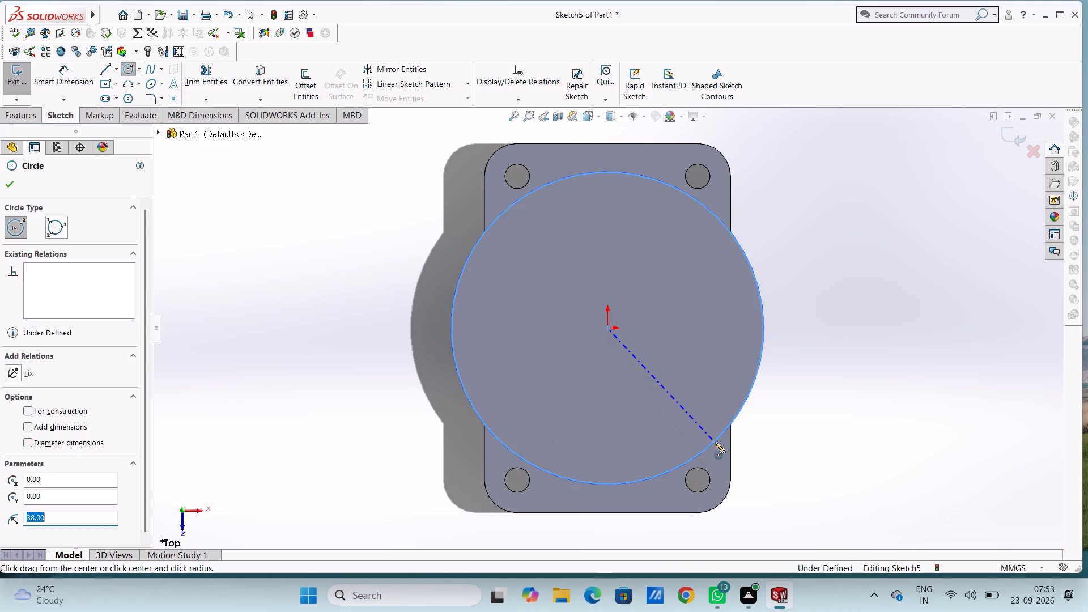
Dimension the new circle's diameter at 76 mm.
{"action": "left_click", "coordinate": [67, 71]}
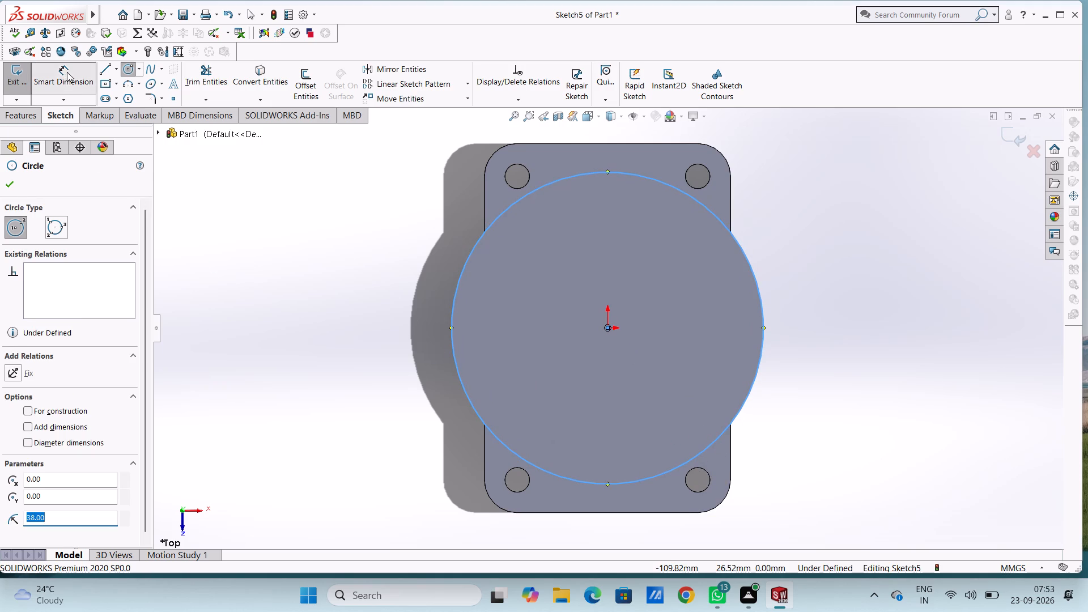
{"action": "scroll", "coordinate": [457, 335], "scroll_direction": "up", "scroll_amount": 2}
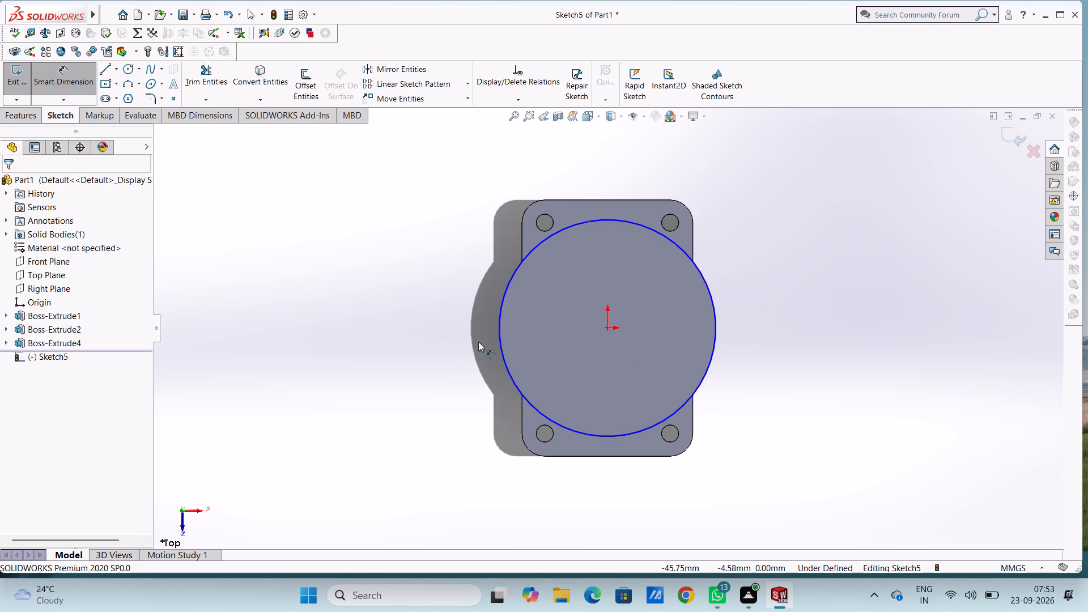
{"action": "left_click", "coordinate": [507, 368]}
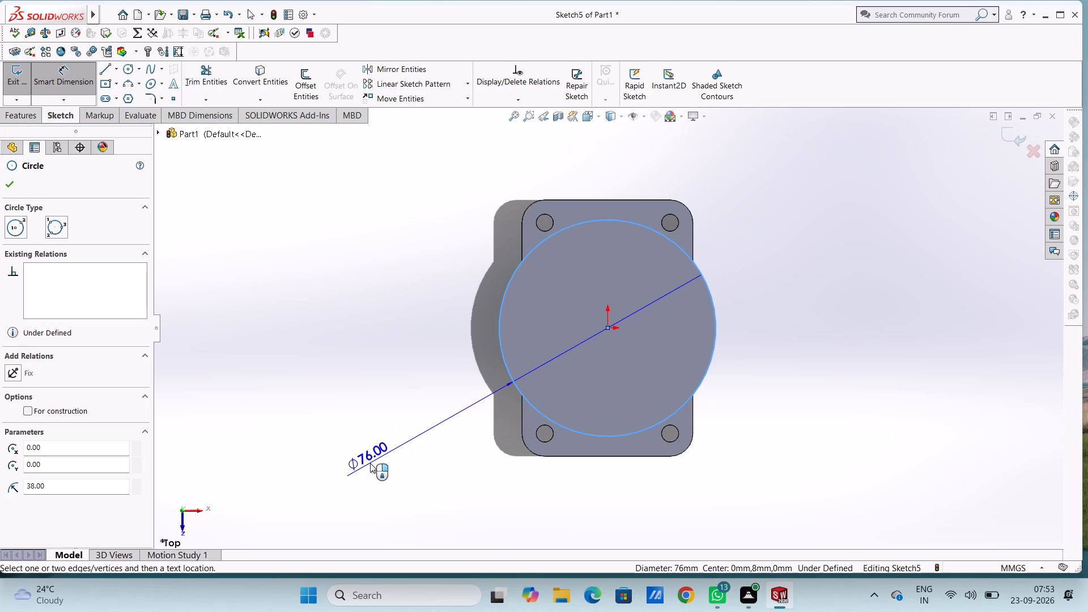
{"action": "left_click", "coordinate": [370, 463]}
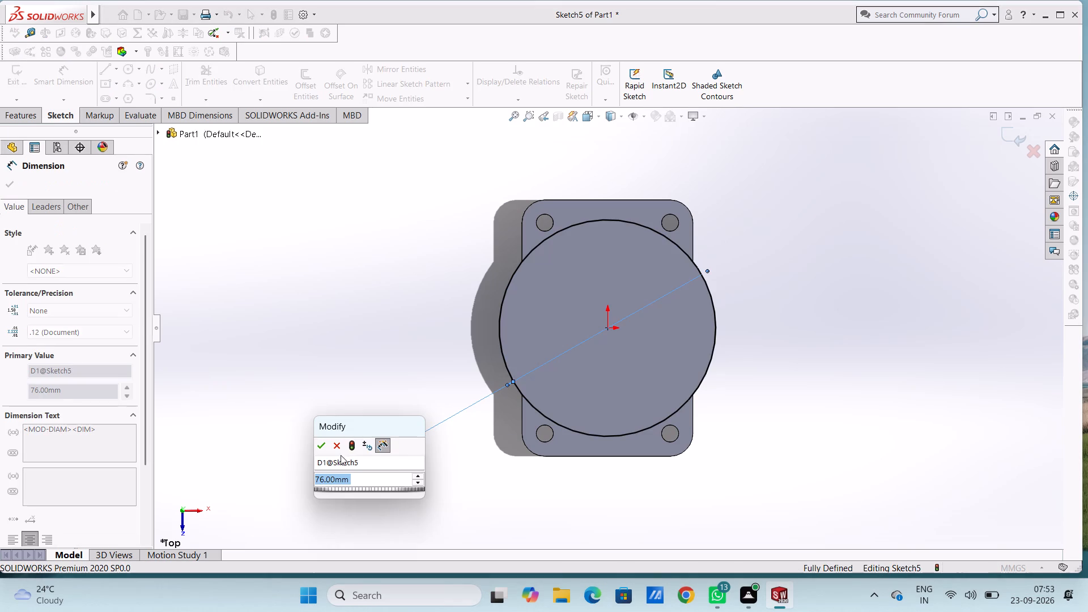
{"action": "left_click", "coordinate": [325, 443]}
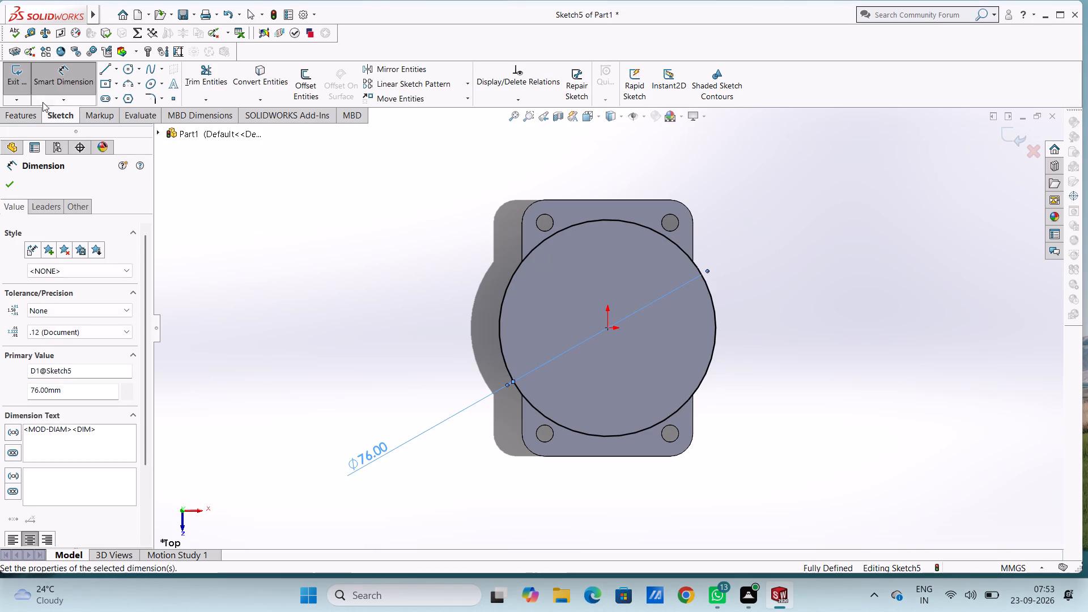
Extrude the new 76 mm circle as a 20 mm blind boss upward from the plate's top face, with merged result.
{"action": "left_click", "coordinate": [34, 113]}
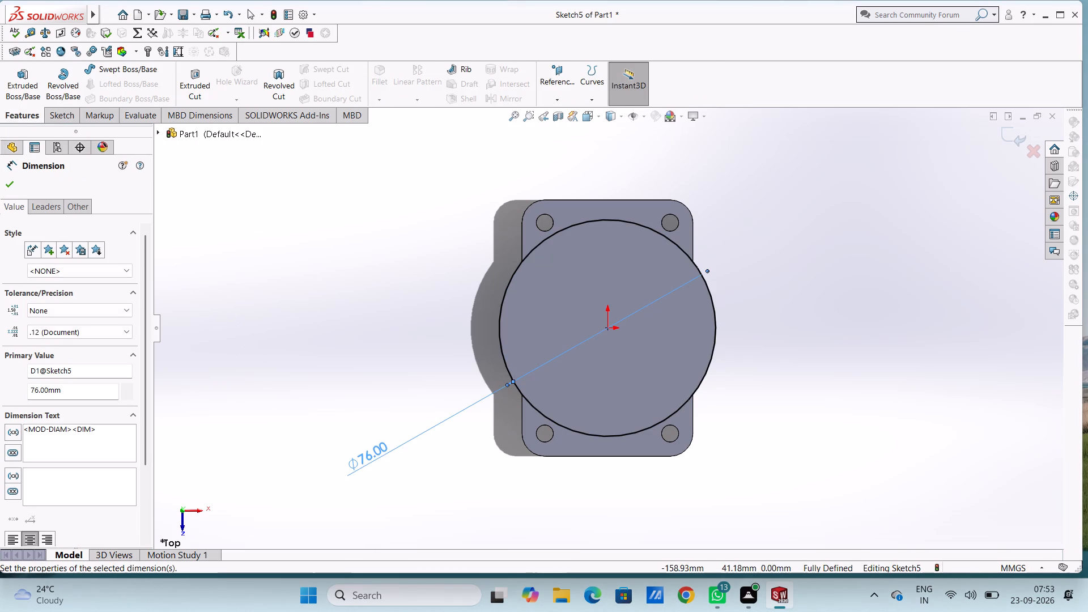
{"action": "left_click", "coordinate": [25, 76]}
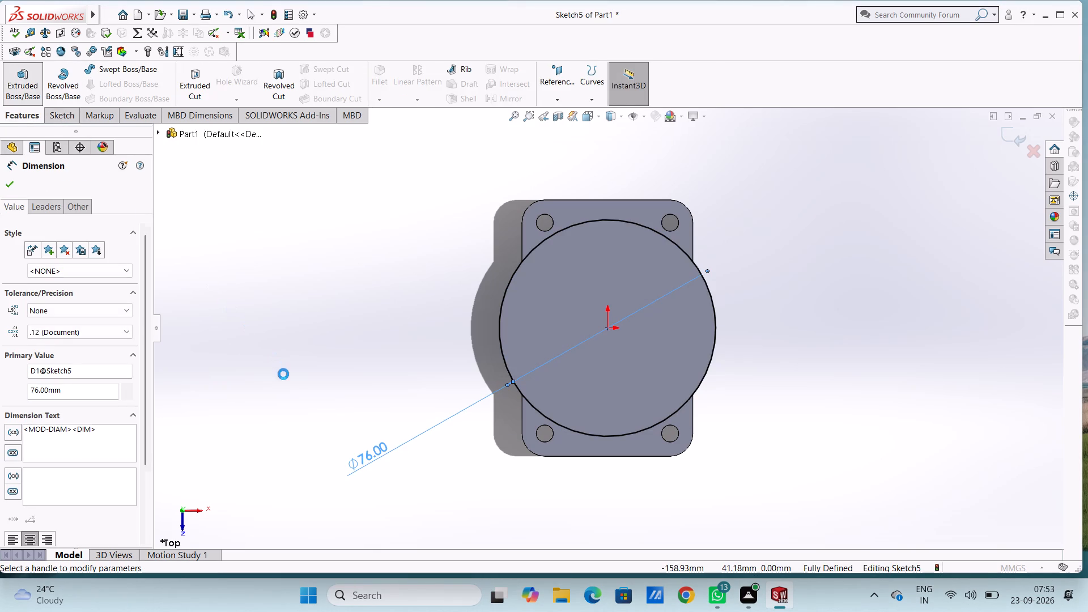
{"action": "middle_click_drag", "start_coordinate": [440, 506], "coordinate": [440, 499]}
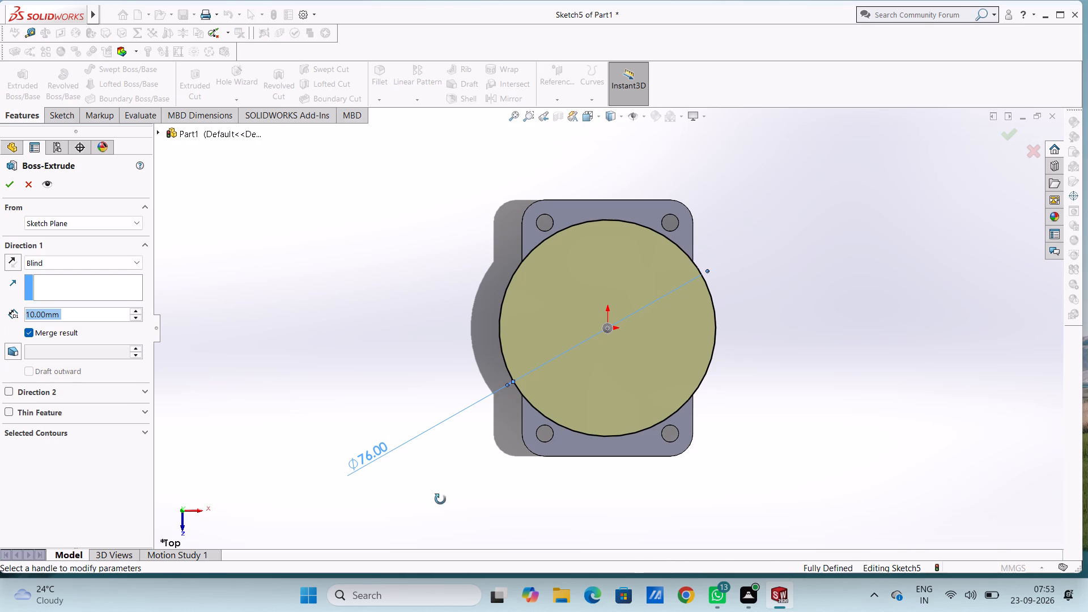
{"action": "middle_click_drag", "start_coordinate": [440, 499], "coordinate": [424, 258]}
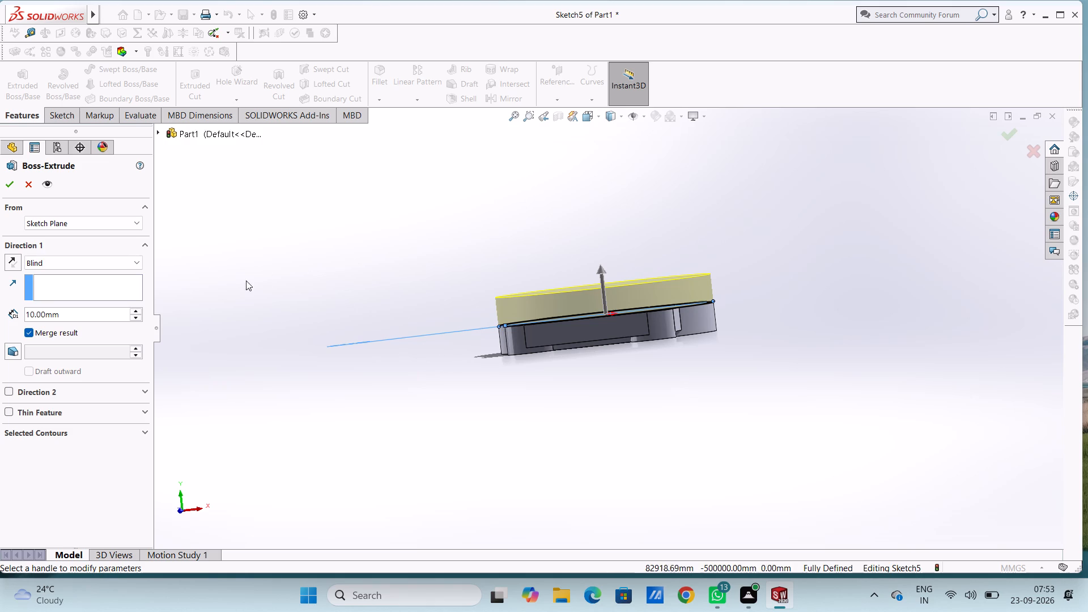
{"action": "double_click", "coordinate": [96, 312]}
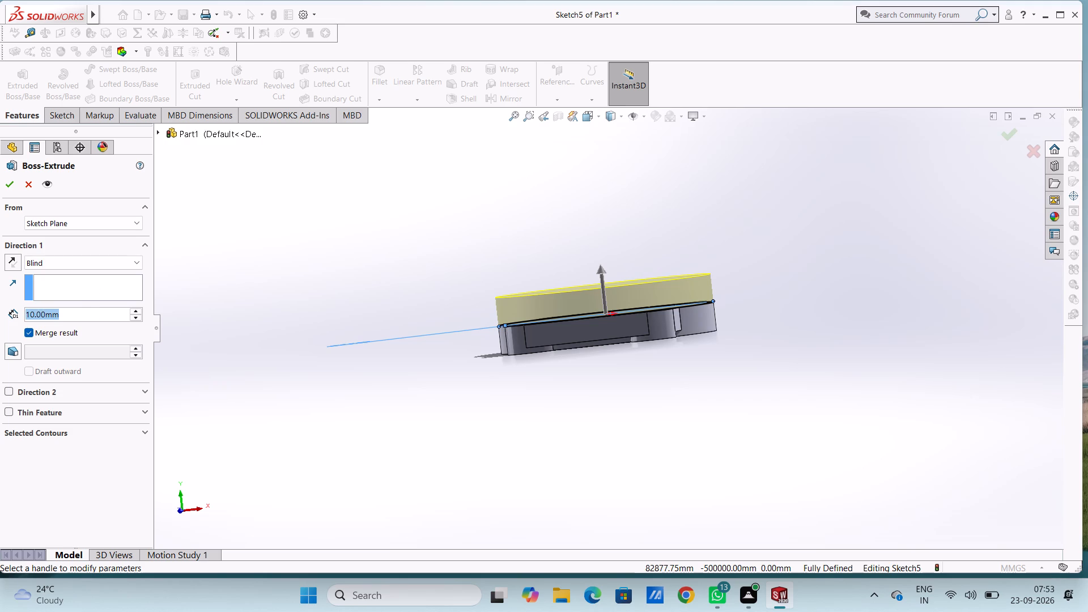
{"action": "type", "text": "23"}
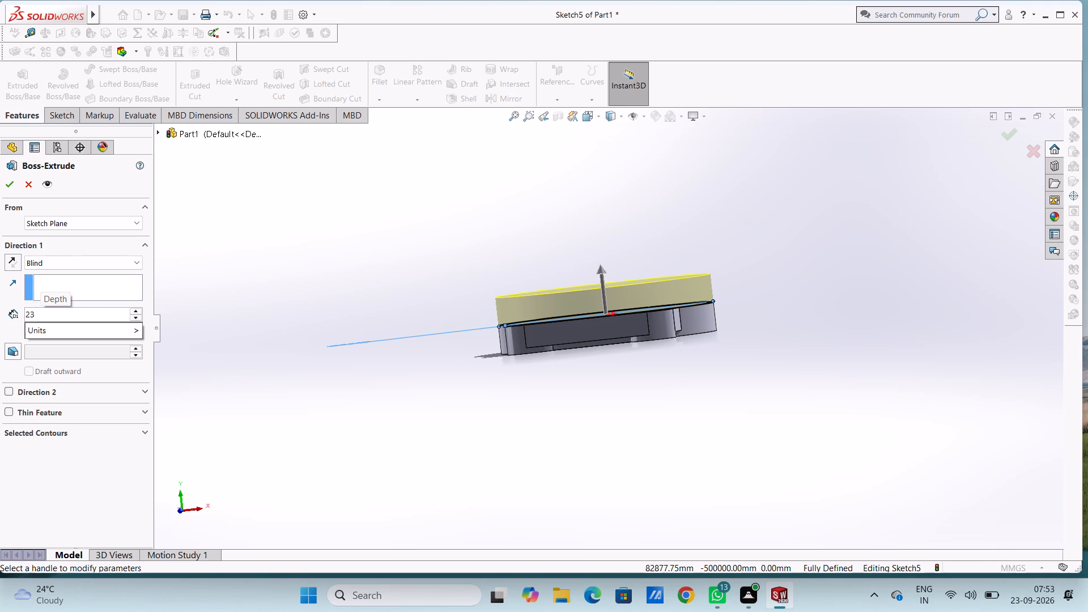
{"action": "key", "text": "Return"}
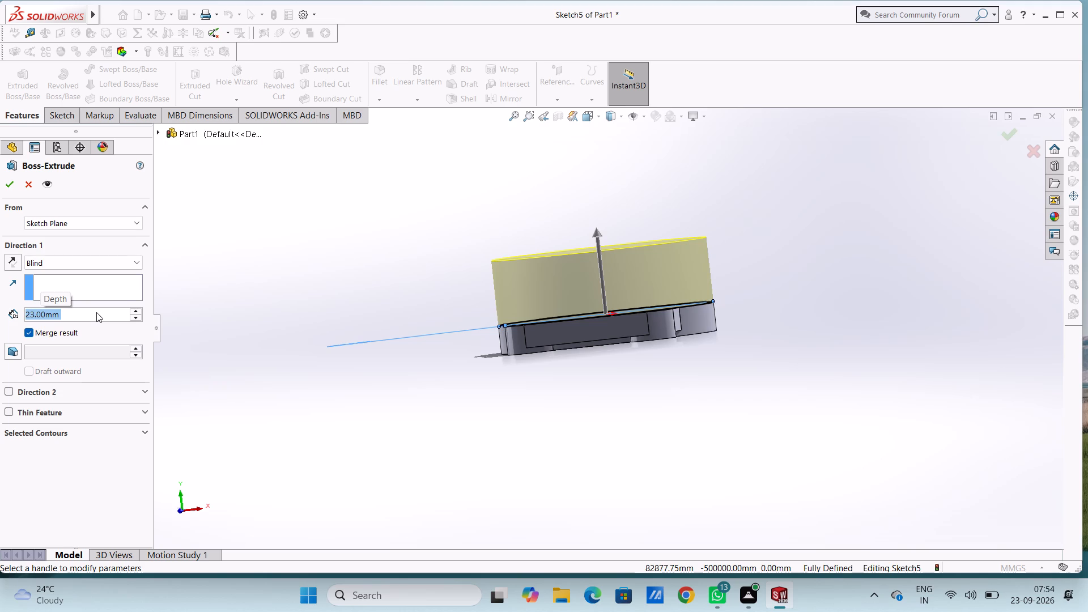
{"action": "type", "text": "20"}
{"action": "key", "text": "Return"}
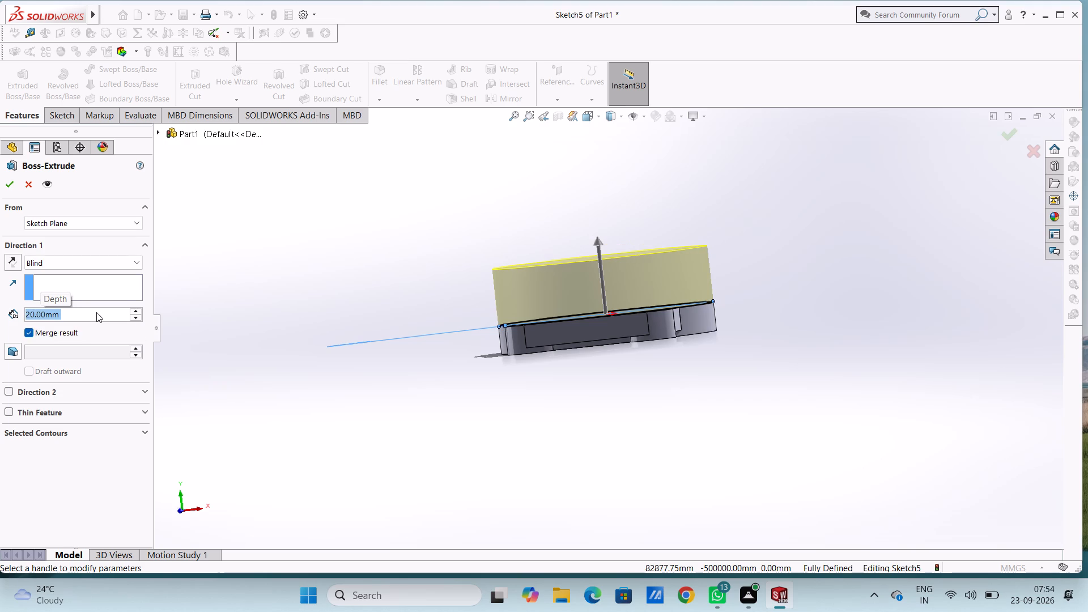
{"action": "left_click", "coordinate": [9, 184]}
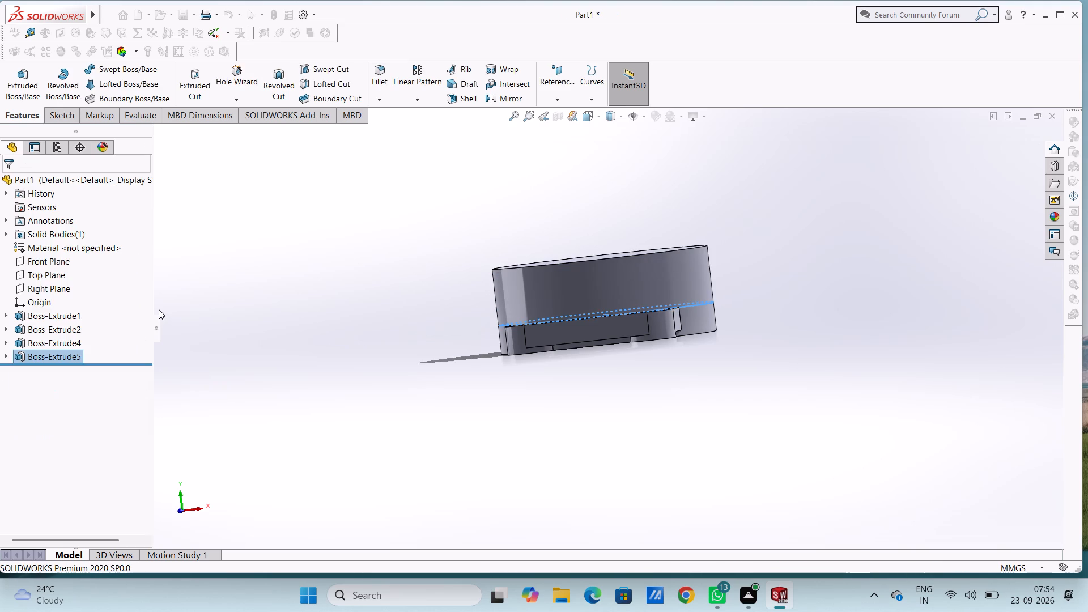
{"action": "left_click", "coordinate": [266, 300]}
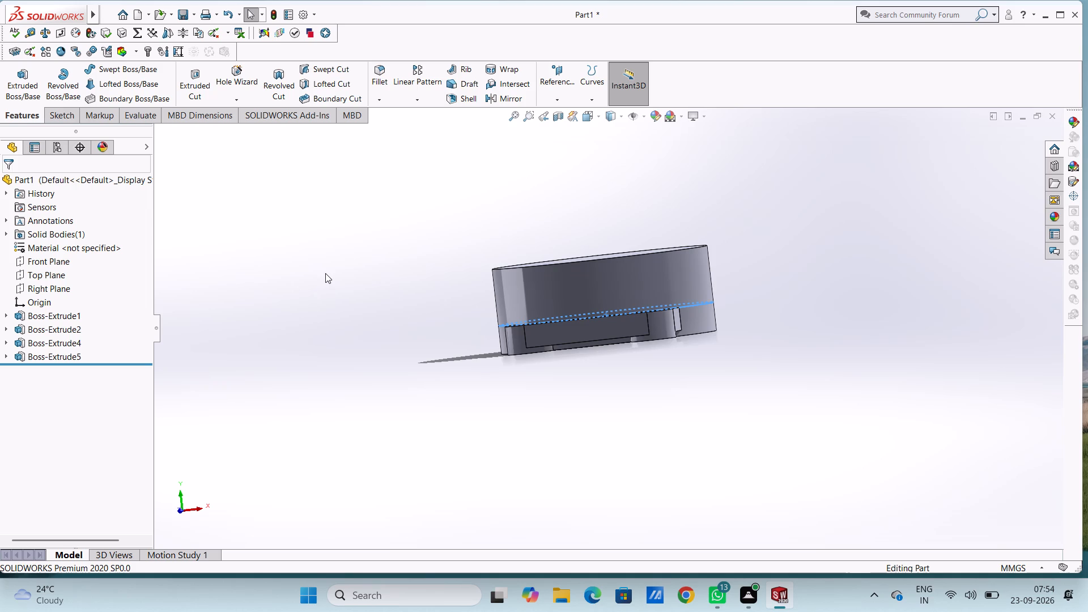
Examine the raised cylinder and the plate with its corner holes from several angles.
{"action": "middle_click_drag", "start_coordinate": [333, 256], "coordinate": [341, 355]}
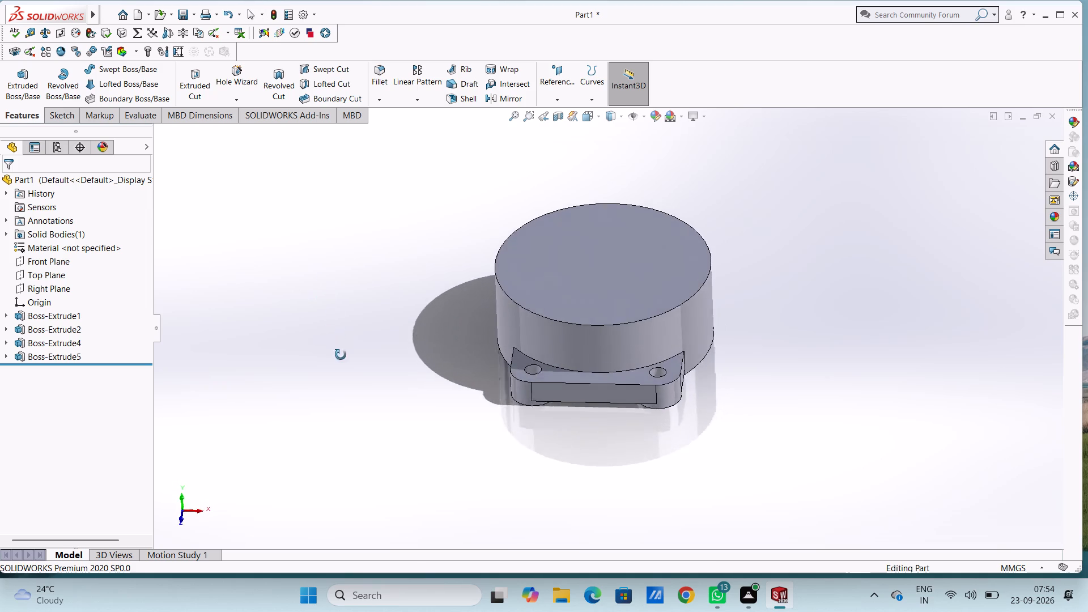
{"action": "middle_click_drag", "start_coordinate": [341, 355], "coordinate": [299, 369]}
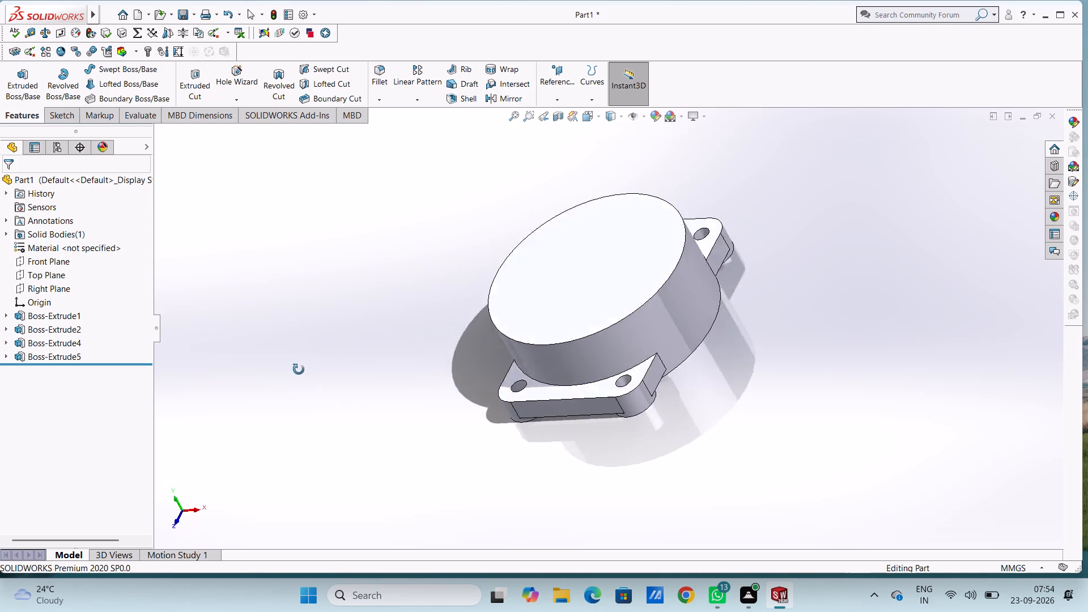
{"action": "middle_click_drag", "start_coordinate": [299, 369], "coordinate": [313, 389]}
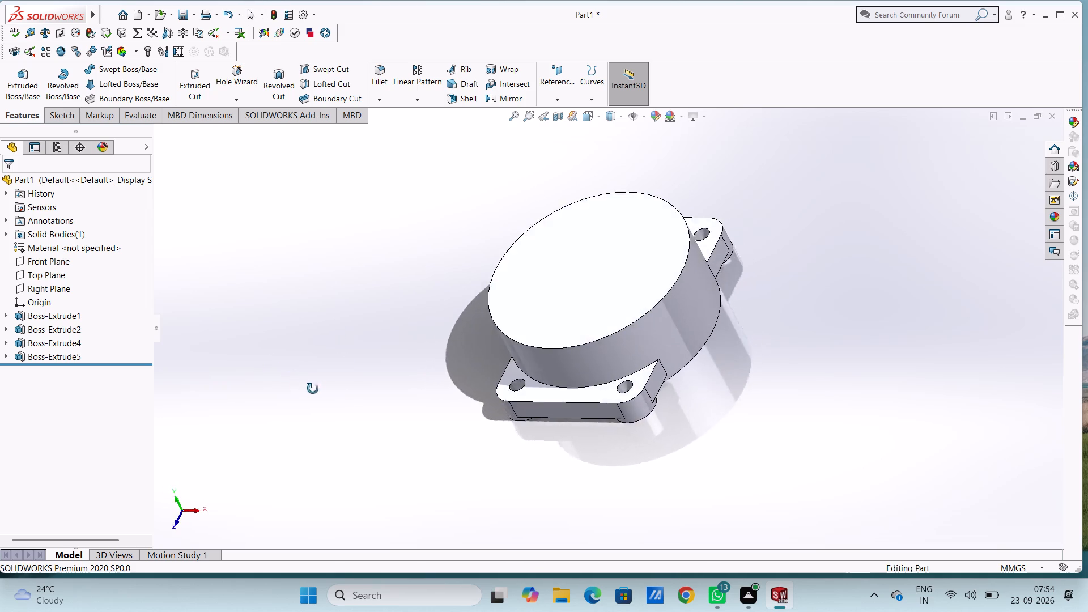
{"action": "middle_click_drag", "start_coordinate": [313, 389], "coordinate": [352, 406]}
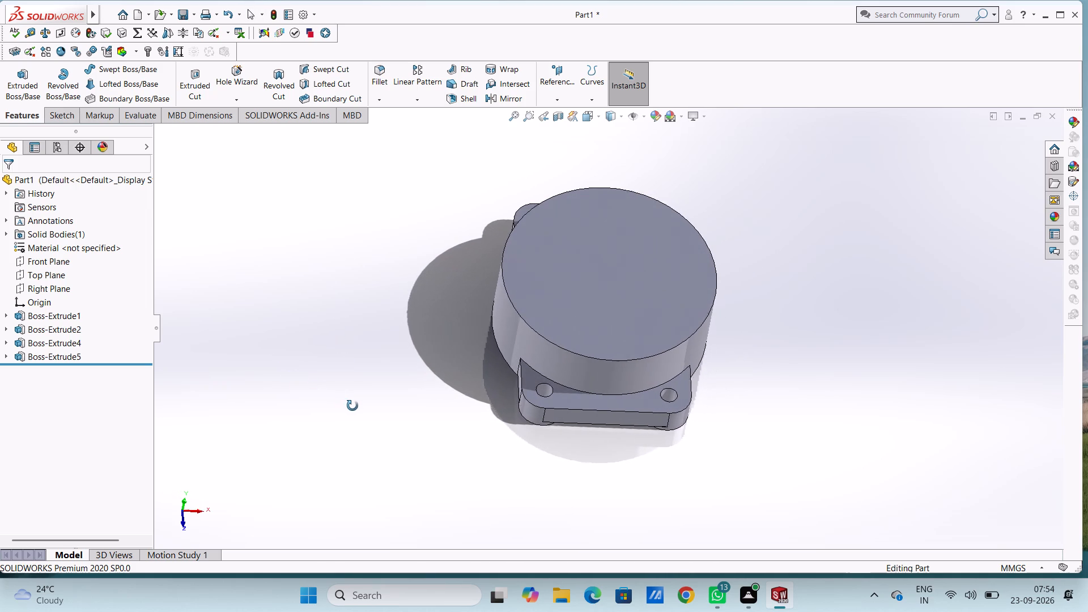
{"action": "middle_click_drag", "start_coordinate": [352, 406], "coordinate": [333, 402]}
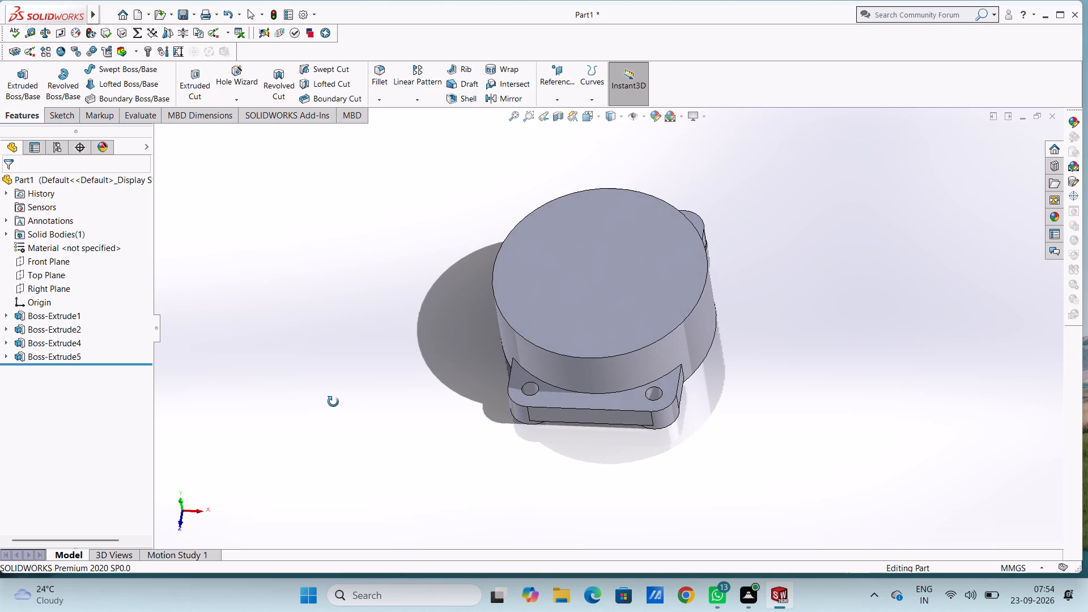
{"action": "middle_click_drag", "start_coordinate": [333, 402], "coordinate": [348, 425]}
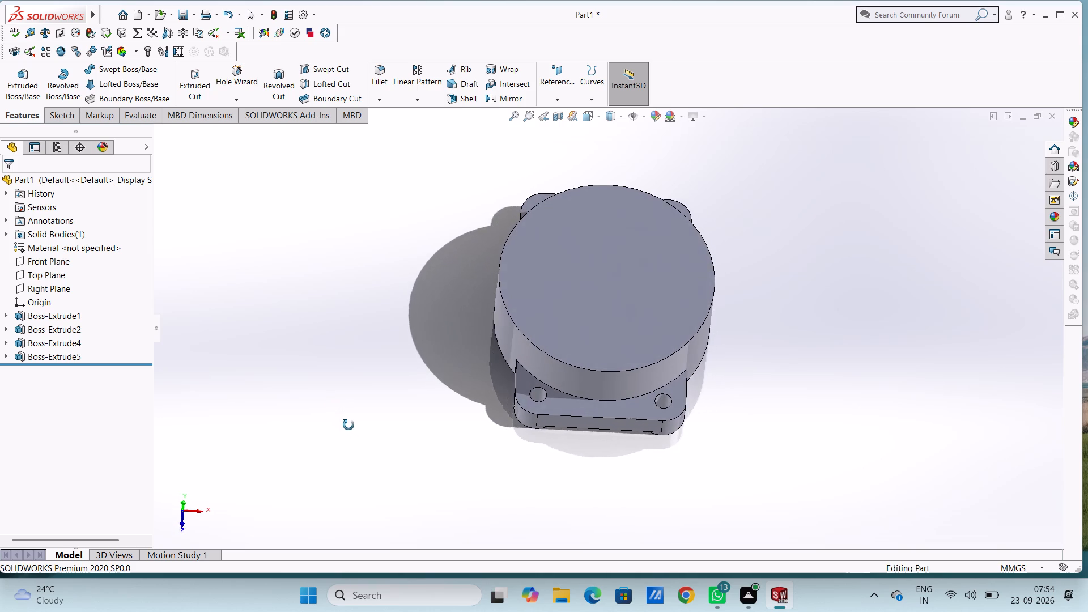
{"action": "middle_click_drag", "start_coordinate": [348, 425], "coordinate": [360, 437]}
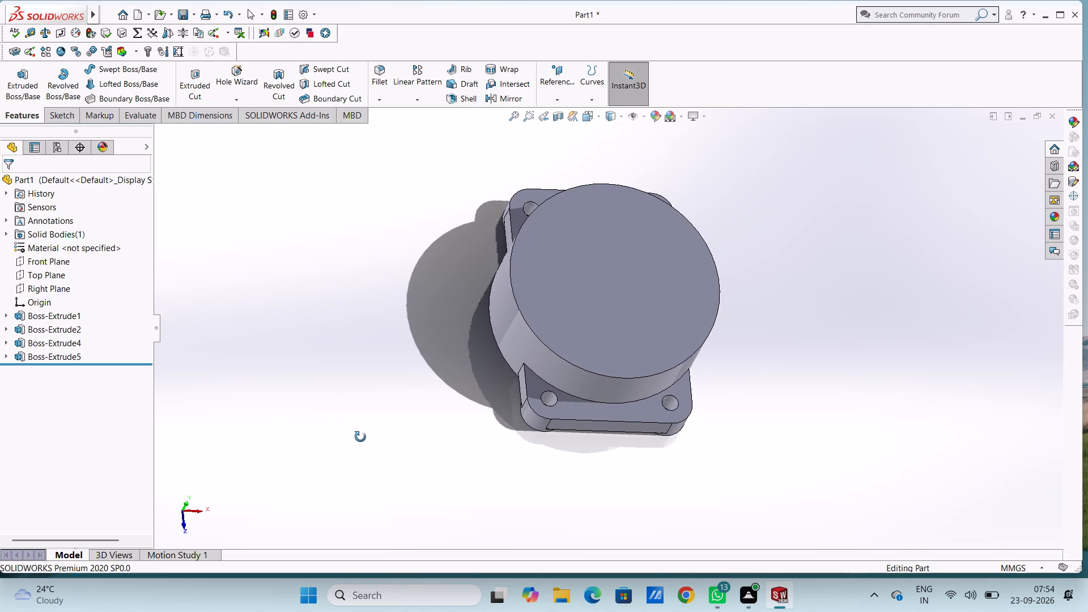
{"action": "middle_click_drag", "start_coordinate": [360, 437], "coordinate": [340, 434]}
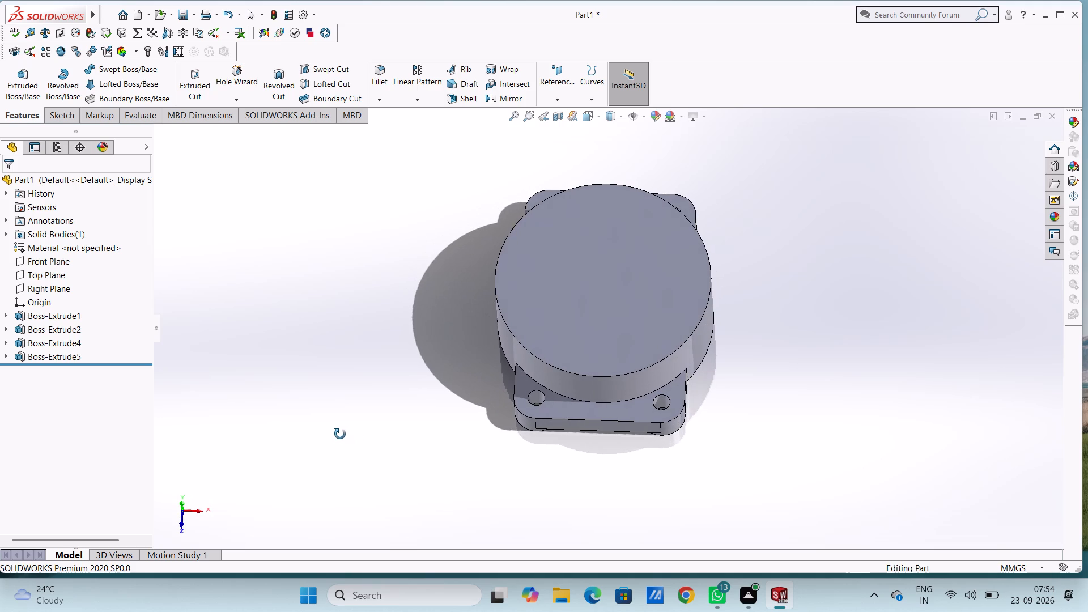
{"action": "middle_click_drag", "start_coordinate": [340, 434], "coordinate": [343, 435]}
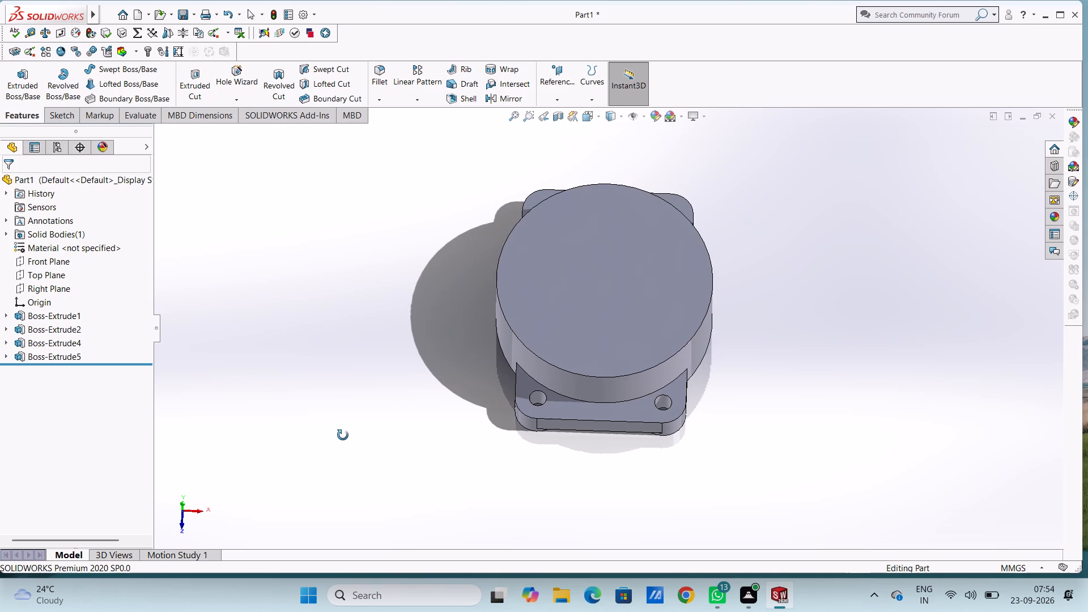
{"action": "middle_click_drag", "start_coordinate": [343, 435], "coordinate": [337, 435]}
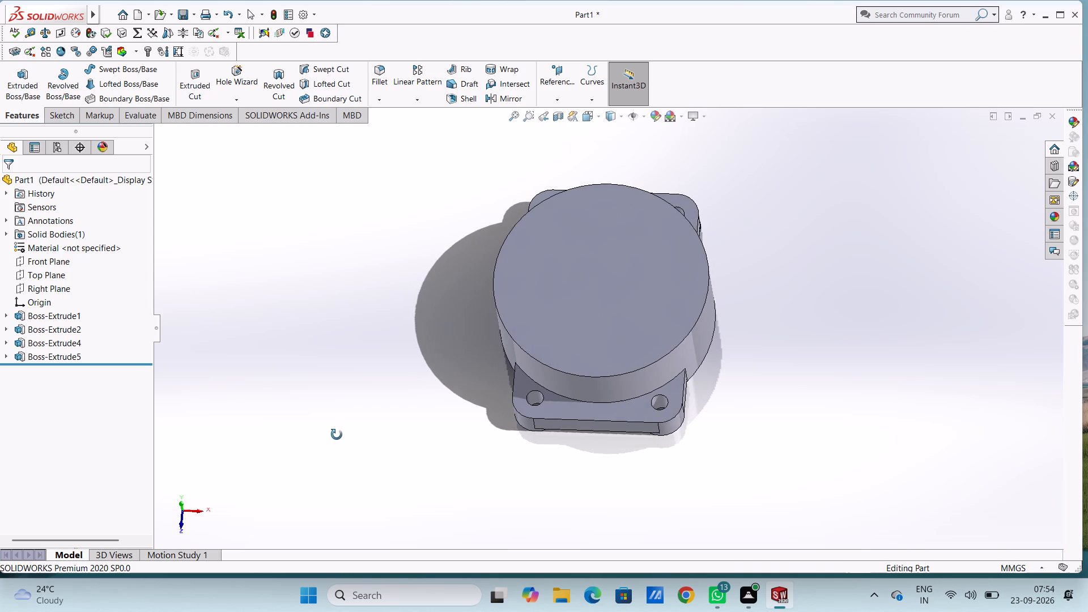
{"action": "middle_click_drag", "start_coordinate": [337, 435], "coordinate": [342, 436]}
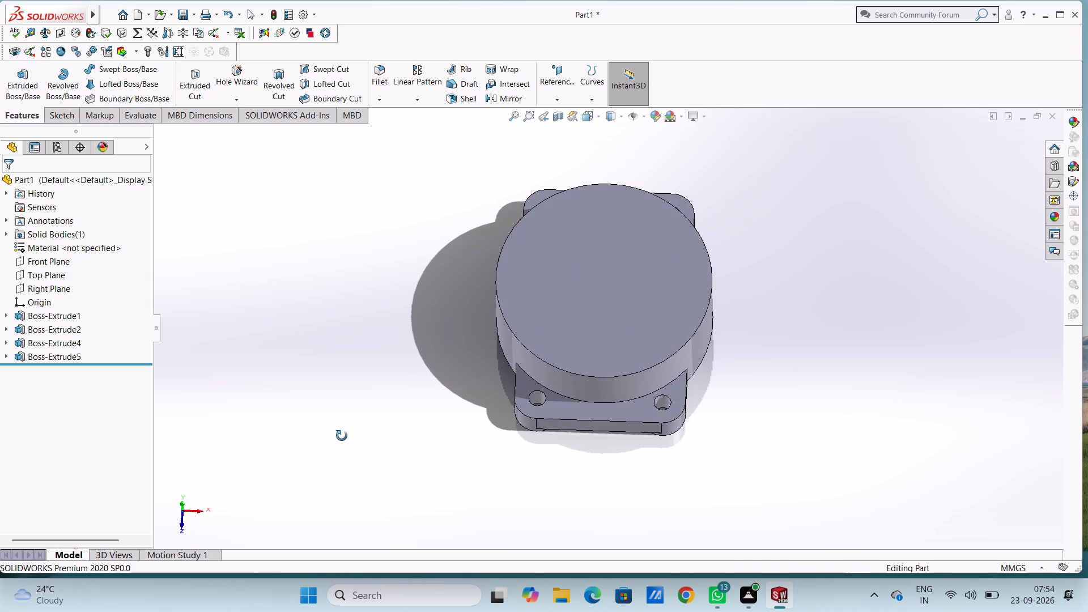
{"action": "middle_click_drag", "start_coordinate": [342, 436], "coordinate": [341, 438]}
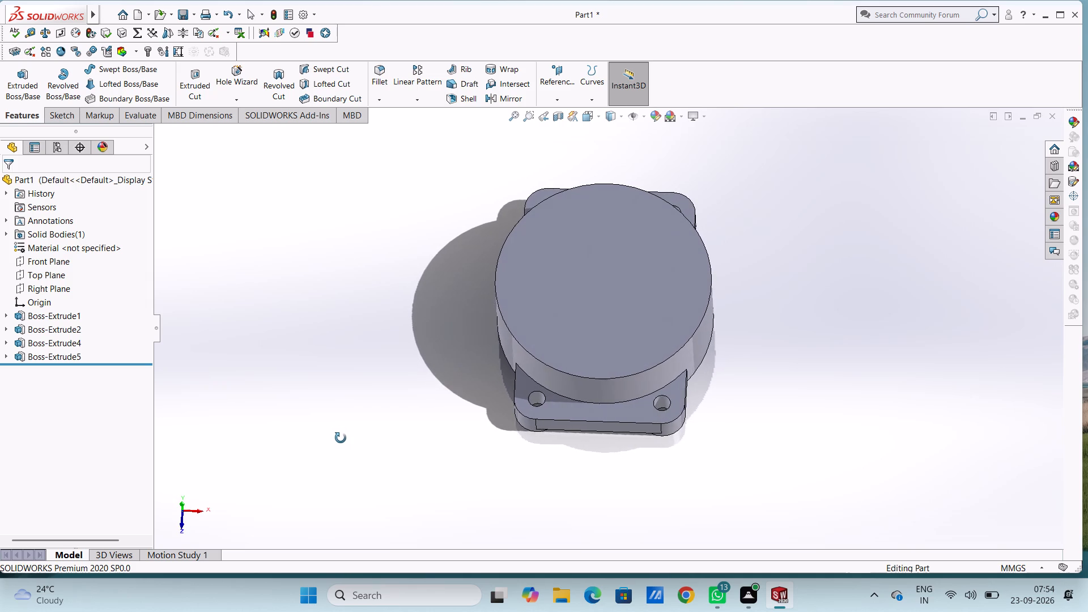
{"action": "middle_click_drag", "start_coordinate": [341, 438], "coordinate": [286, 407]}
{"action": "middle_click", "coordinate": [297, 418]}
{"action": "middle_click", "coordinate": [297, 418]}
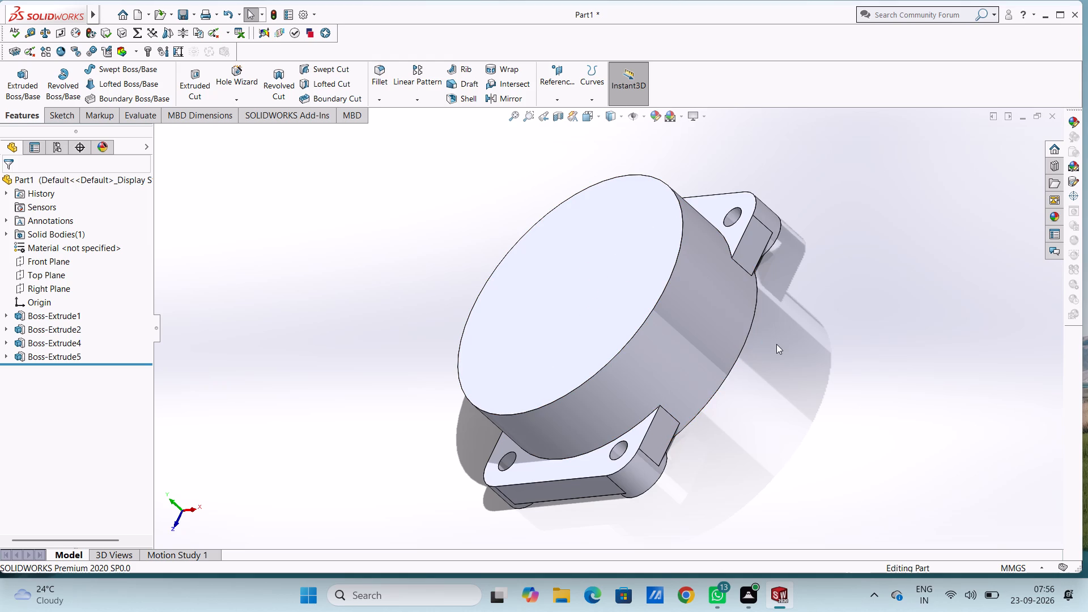
Undo the 20 mm cylinder with its circle sketch and the disc extrusion, going back to editing the disc's circle sketch.
{"action": "key", "text": "ctrl+z"}
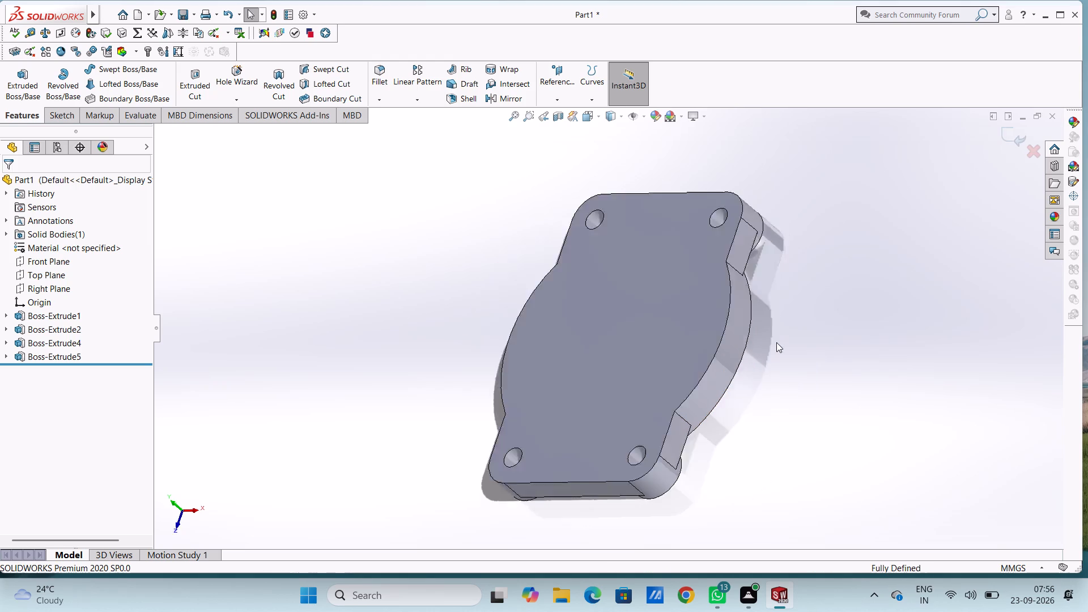
{"action": "key", "text": "ctrl+z"}
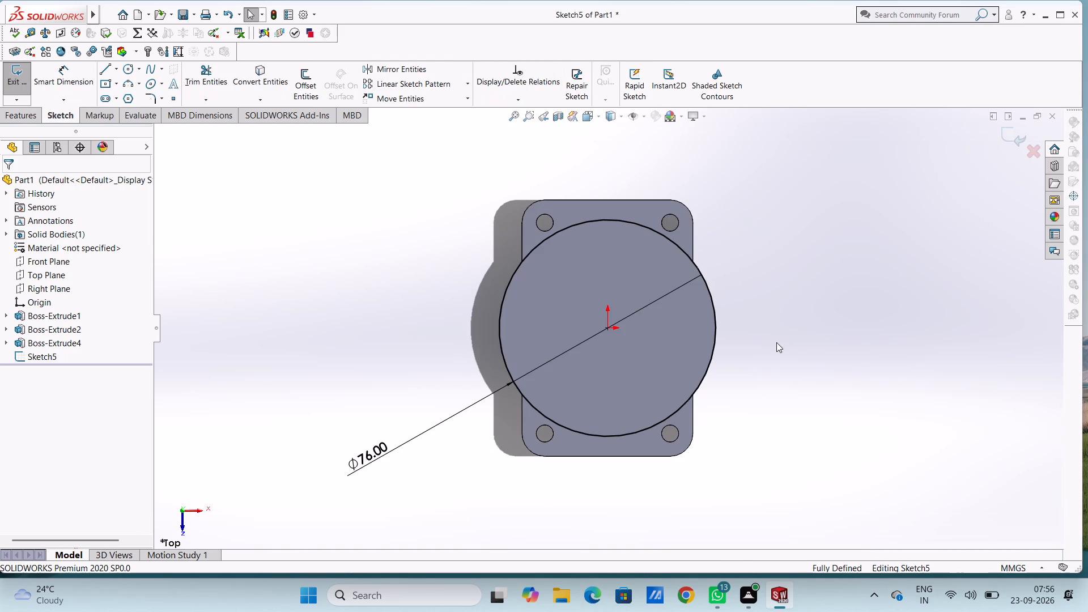
{"action": "key", "text": "ctrl+z"}
{"action": "key", "text": "ctrl+z"}
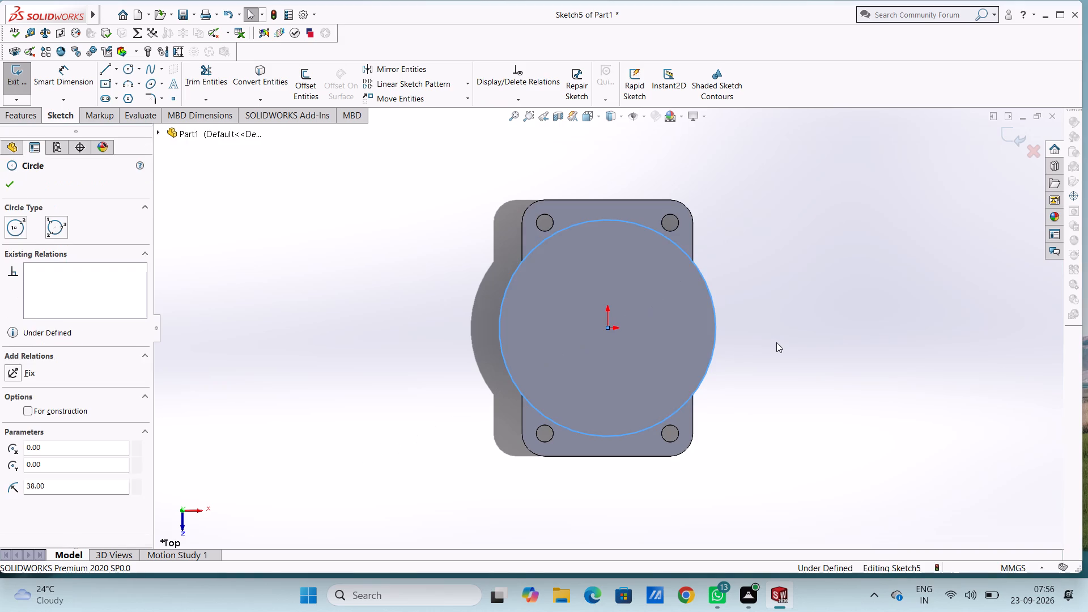
{"action": "key", "text": "ctrl+z"}
{"action": "key", "text": "ctrl+z"}
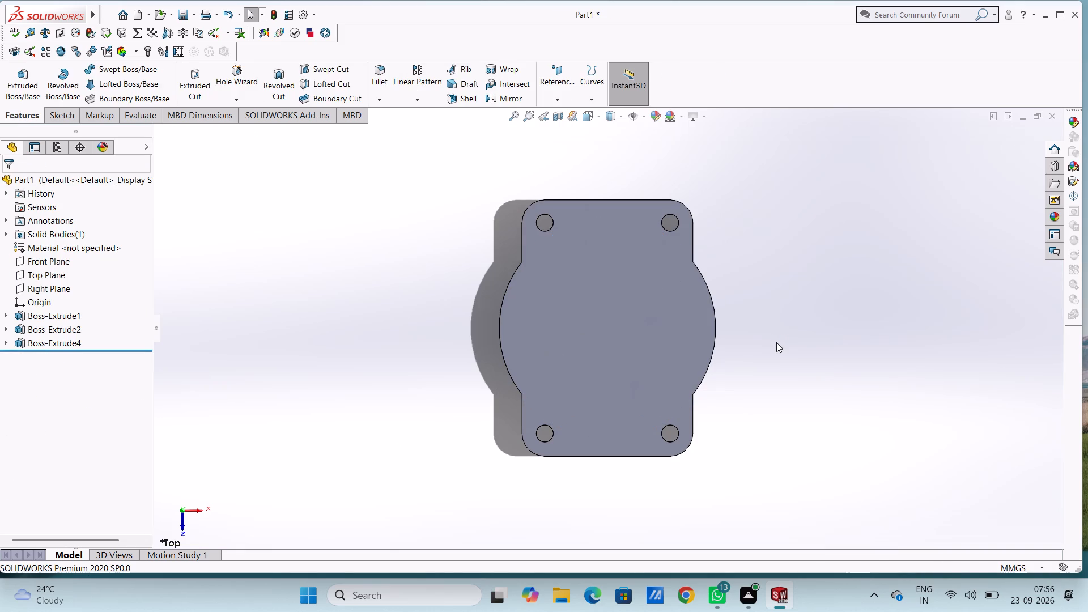
{"action": "key", "text": "ctrl+z"}
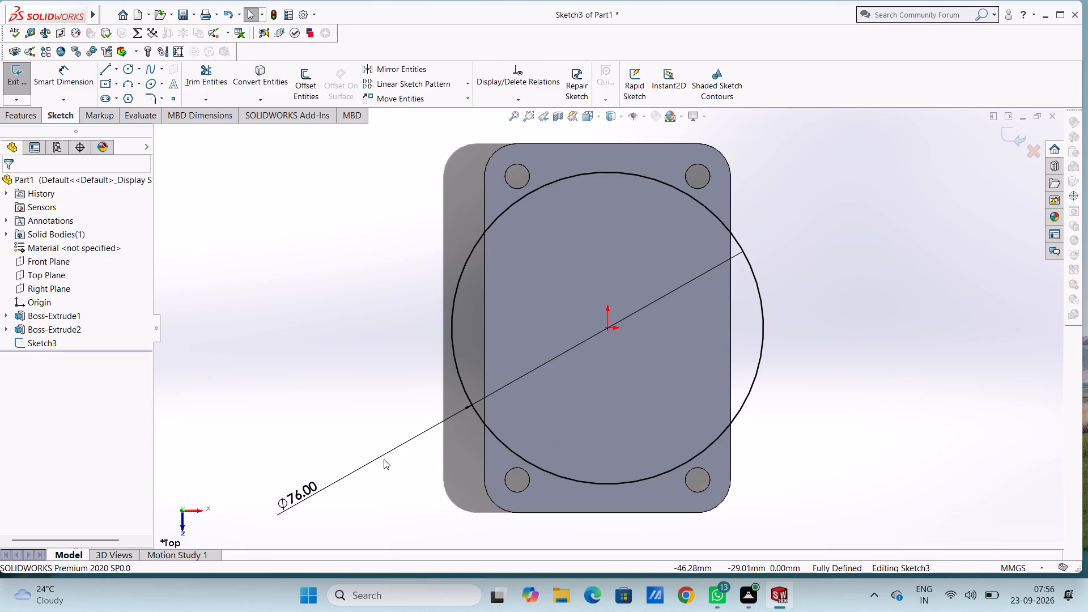
Set the disc circle's diameter to 80 mm.
{"action": "double_click", "coordinate": [292, 498]}
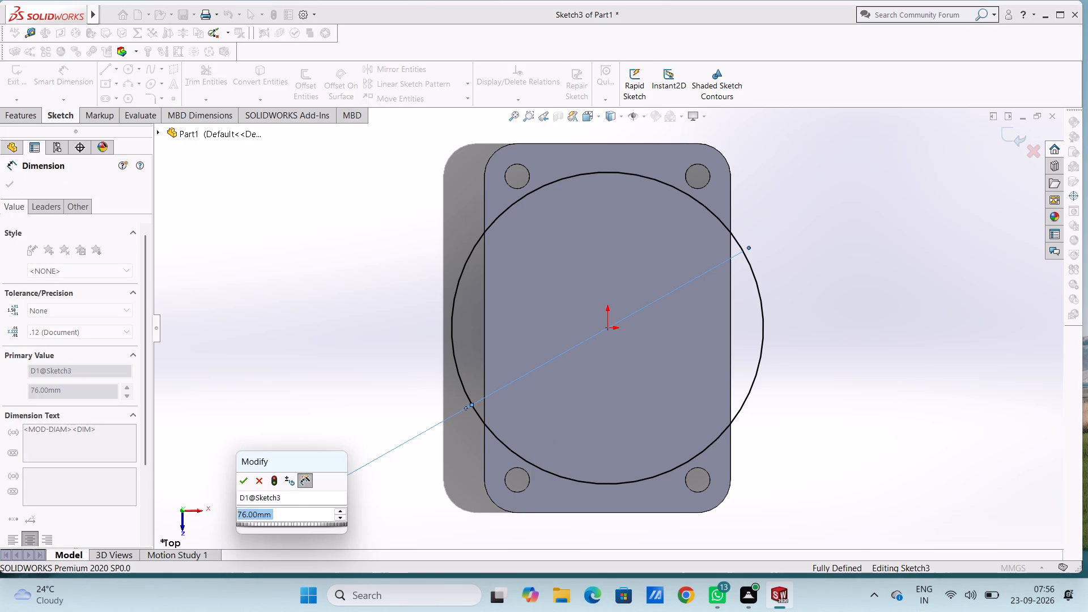
{"action": "type", "text": "80"}
{"action": "key", "text": "Return"}
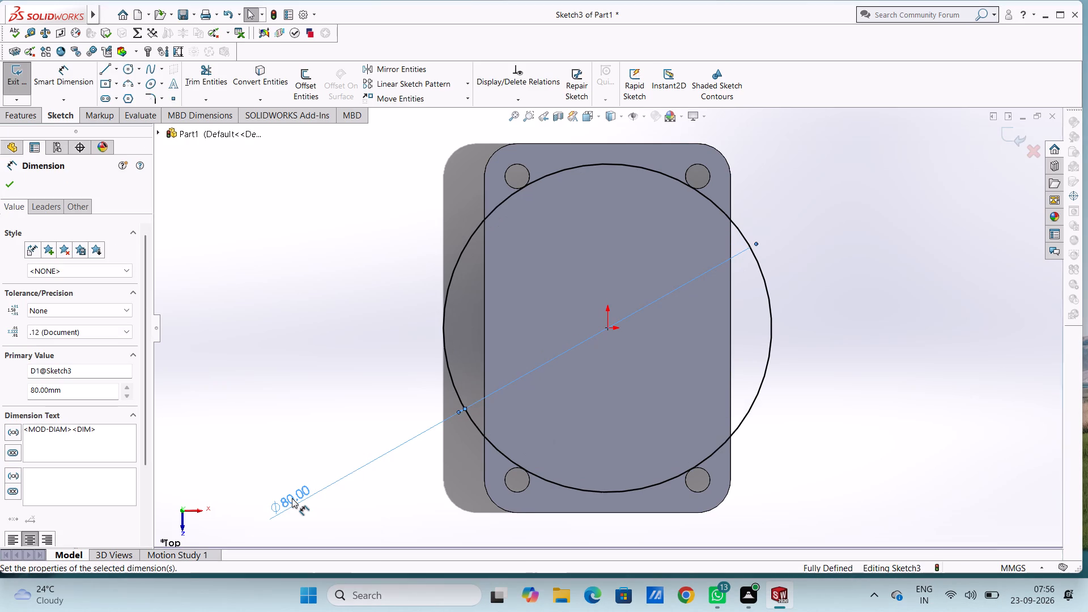
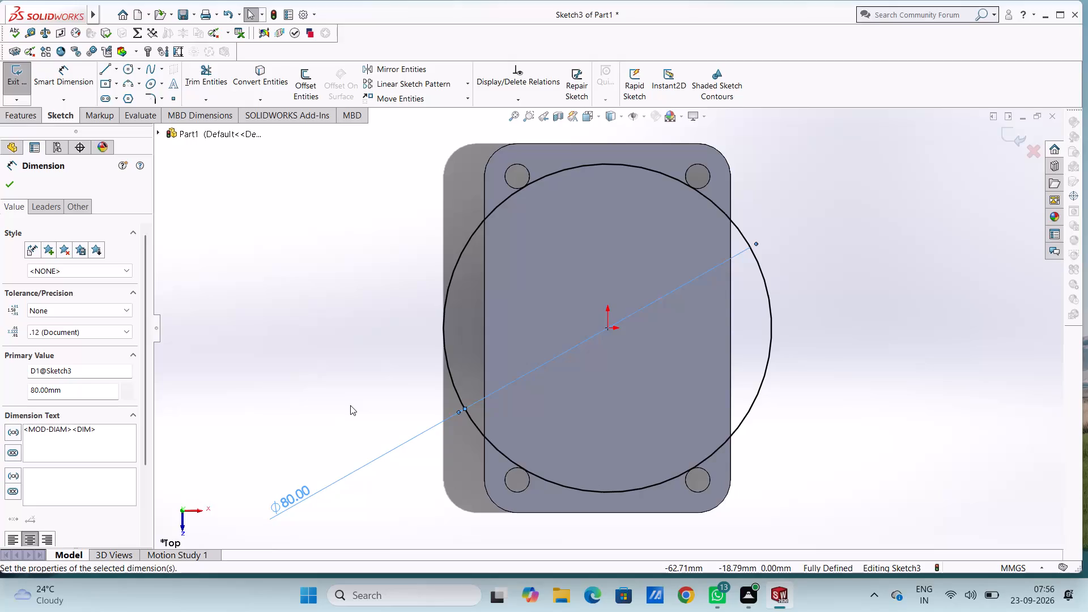
Extrude the 80 mm circle as a 10 mm blind boss in the reversed direction, down through the plate, with merged result.
{"action": "key", "text": "Escape"}
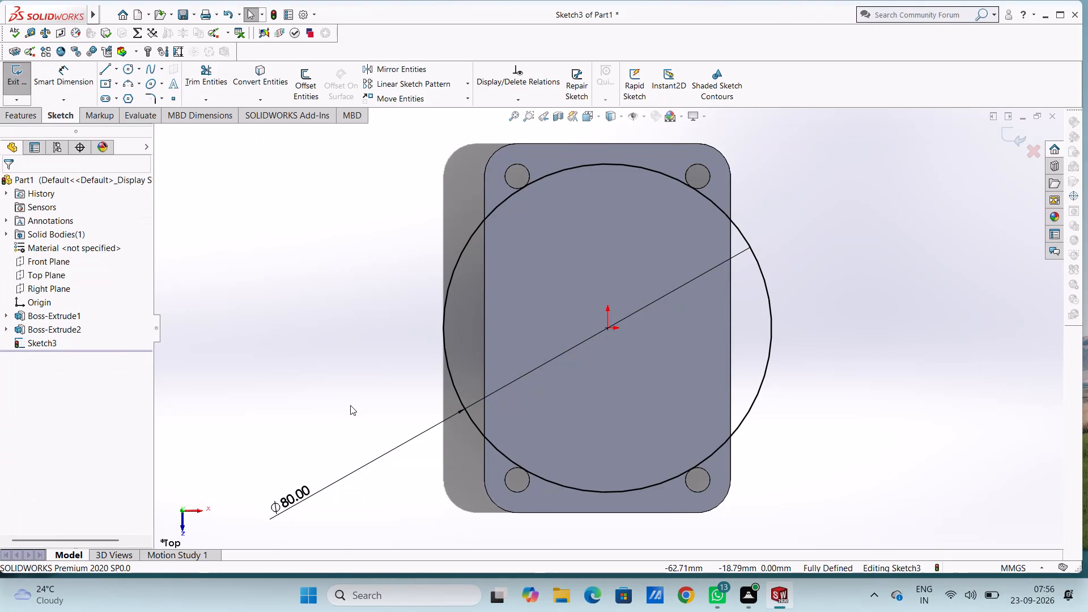
{"action": "left_click", "coordinate": [19, 110]}
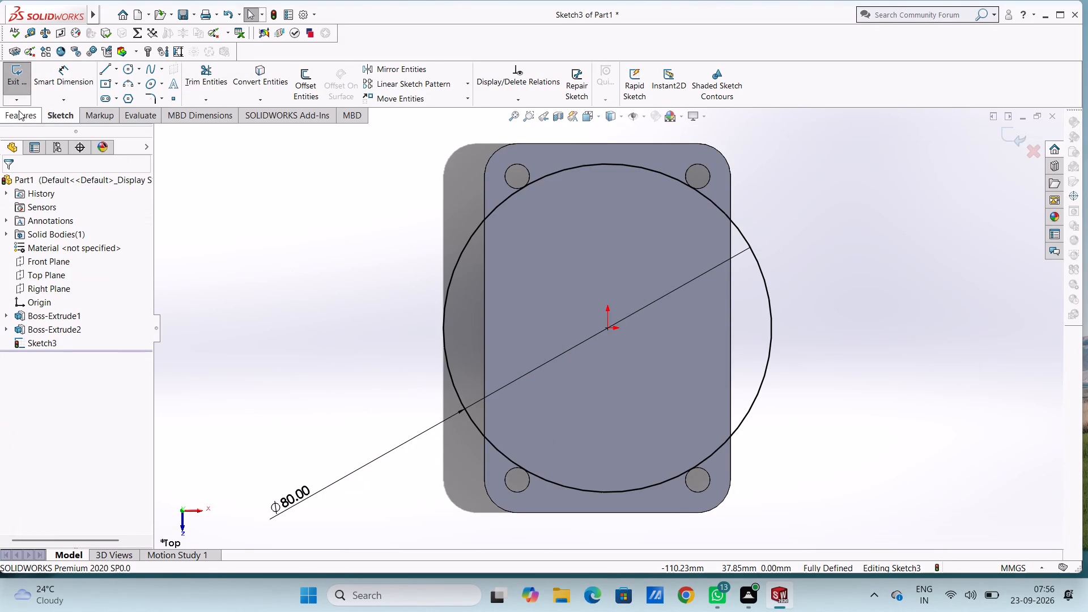
{"action": "left_click", "coordinate": [19, 87]}
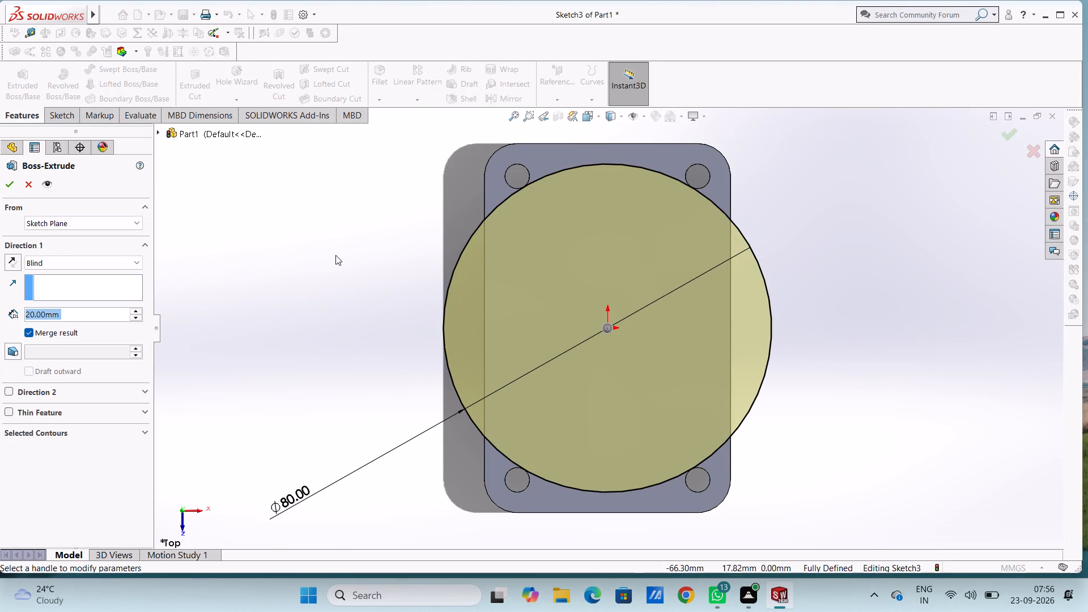
{"action": "middle_click_drag", "start_coordinate": [338, 251], "coordinate": [265, 222]}
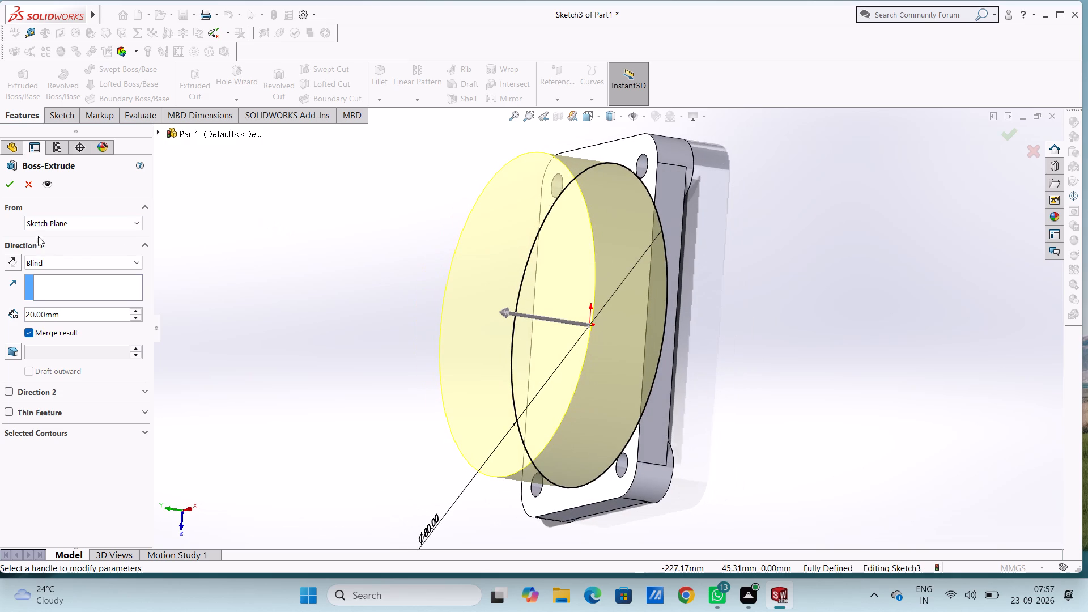
{"action": "left_click", "coordinate": [12, 258]}
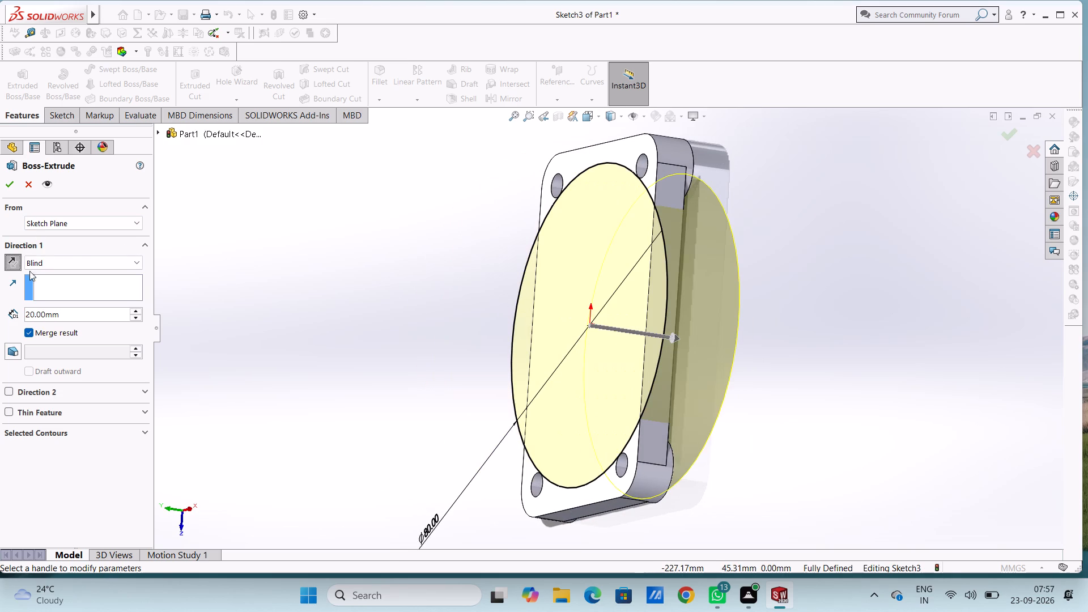
{"action": "double_click", "coordinate": [67, 313]}
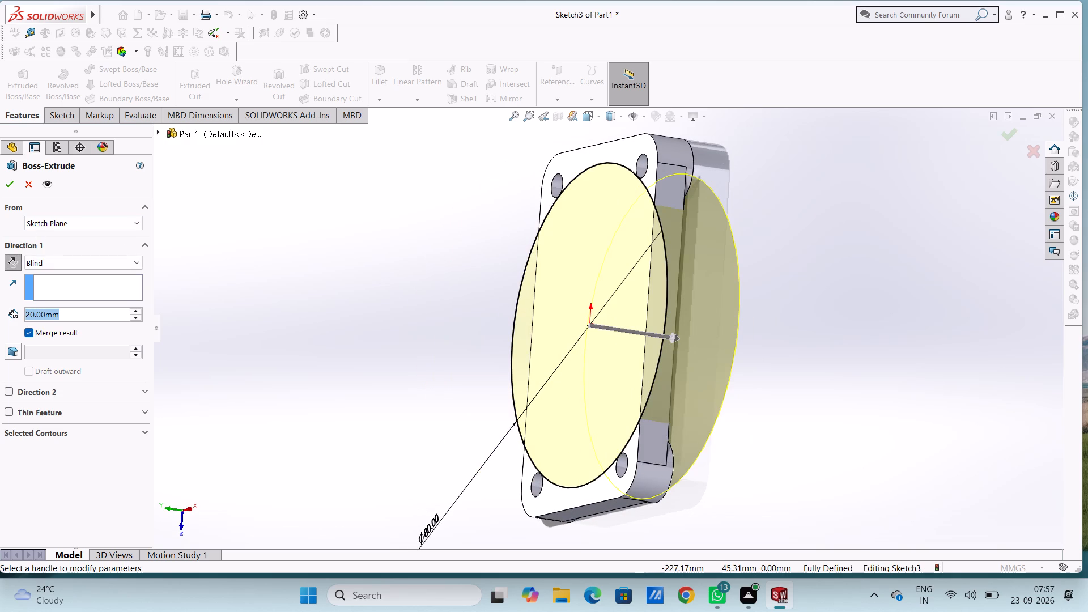
{"action": "type", "text": "10"}
{"action": "key", "text": "Return"}
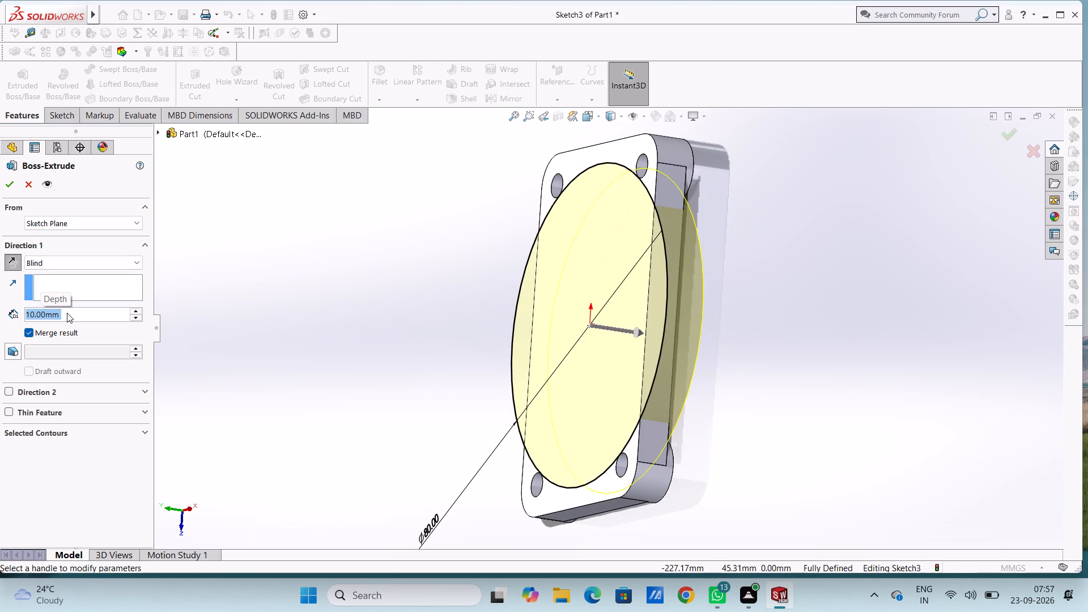
{"action": "left_click", "coordinate": [7, 183]}
{"action": "left_click", "coordinate": [194, 307]}
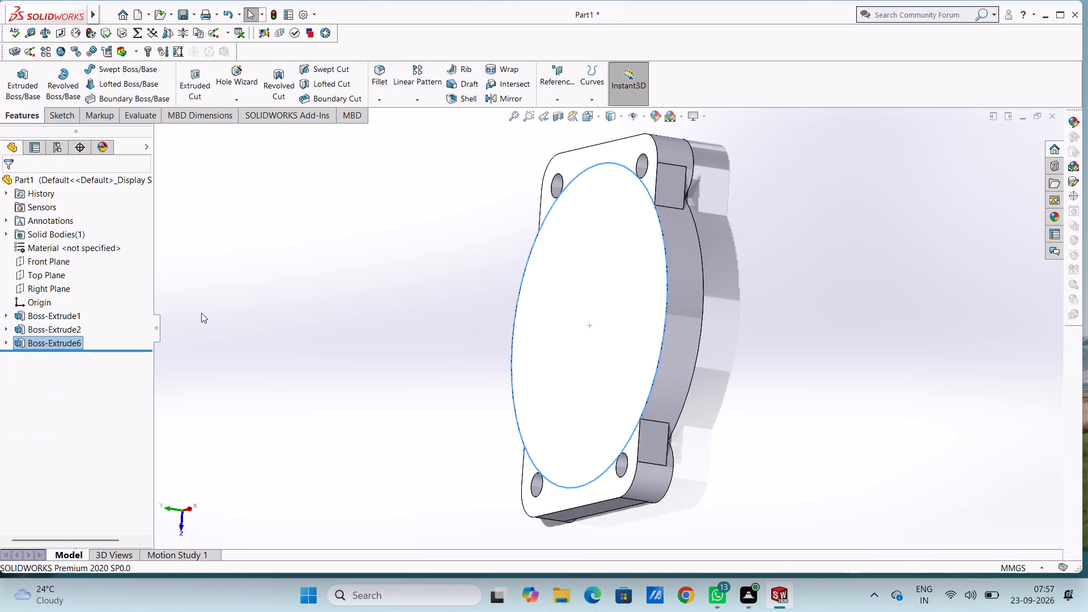
On the plate's top face, sketch a circle centred on the origin, about 65 mm in diameter.
{"action": "middle_click_drag", "start_coordinate": [201, 313], "coordinate": [248, 278]}
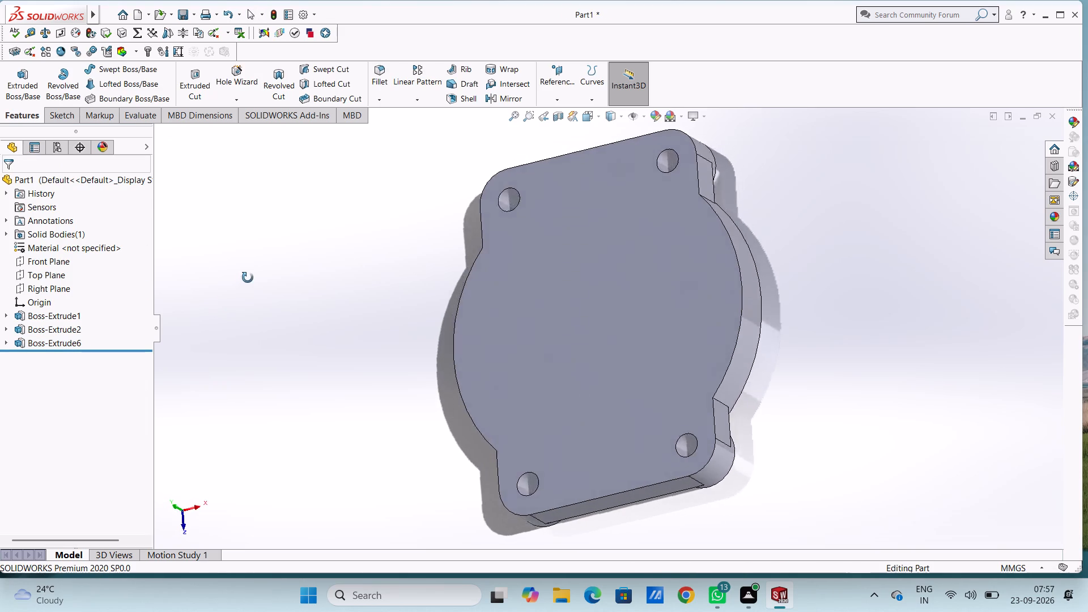
{"action": "middle_click_drag", "start_coordinate": [248, 278], "coordinate": [285, 269]}
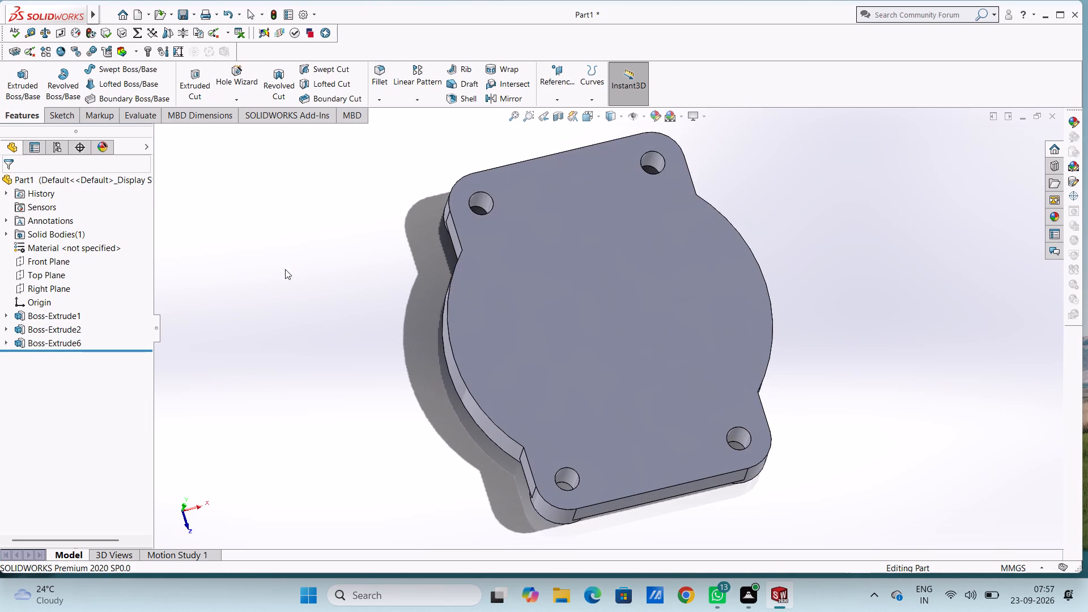
{"action": "key", "text": "ctrl+1"}
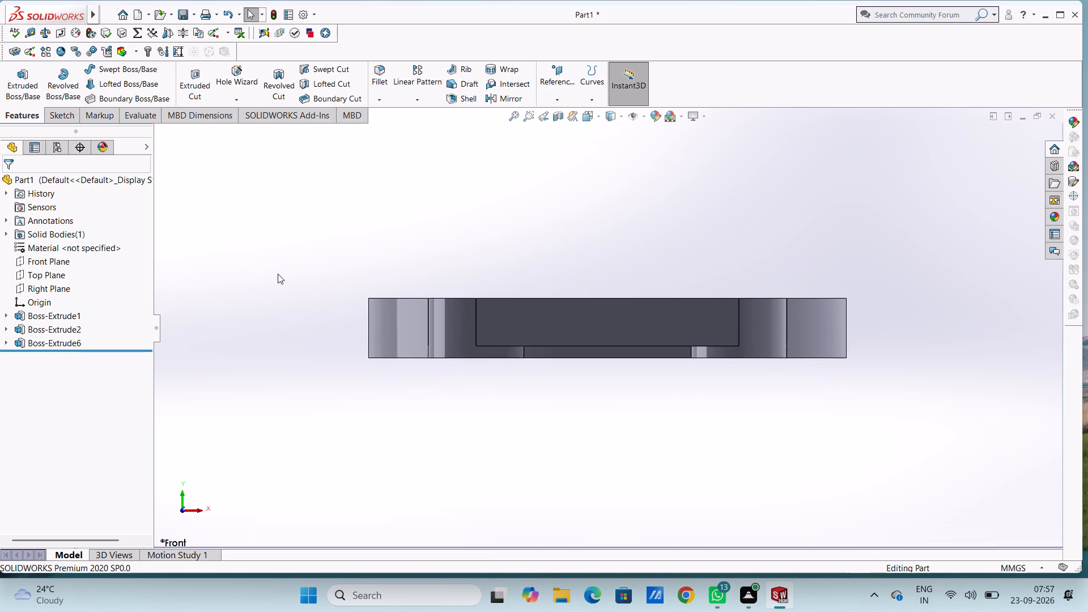
{"action": "key", "text": "ctrl+5"}
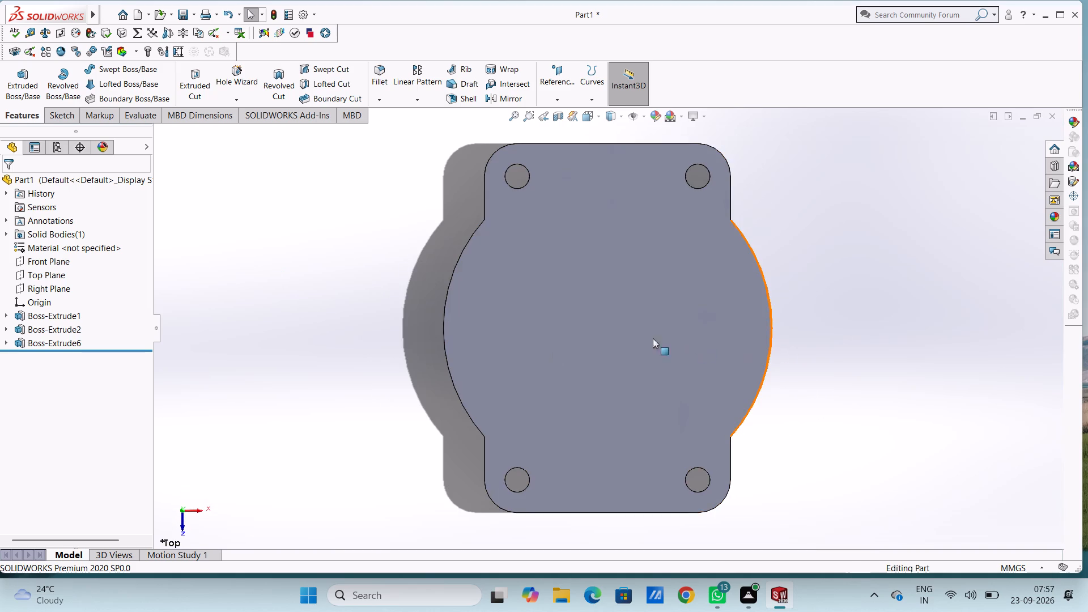
{"action": "left_click", "coordinate": [619, 331]}
{"action": "left_click", "coordinate": [666, 301]}
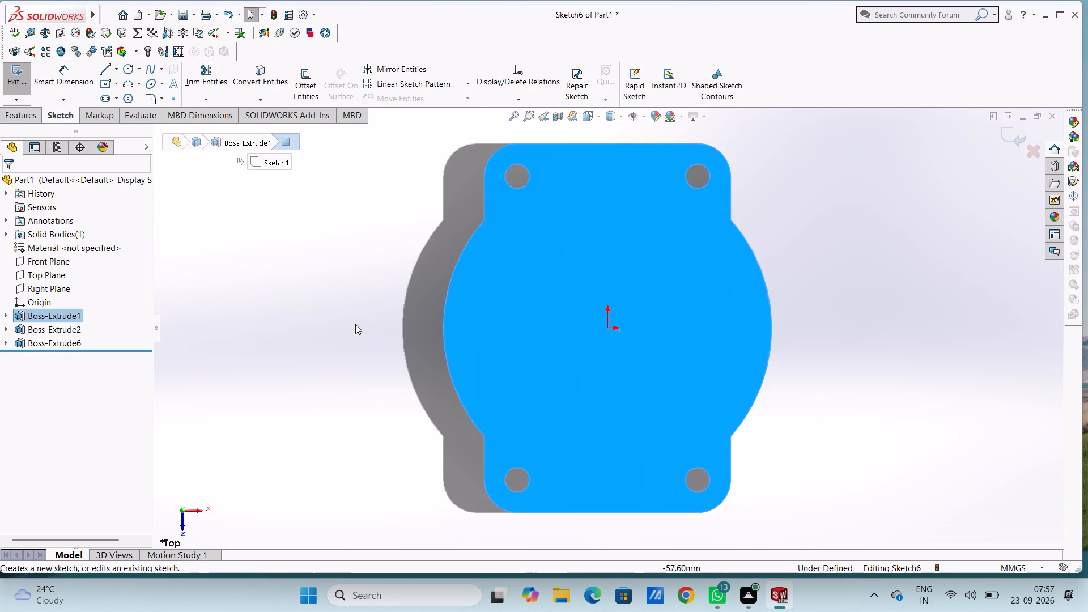
{"action": "left_click", "coordinate": [346, 332]}
{"action": "left_click", "coordinate": [125, 72]}
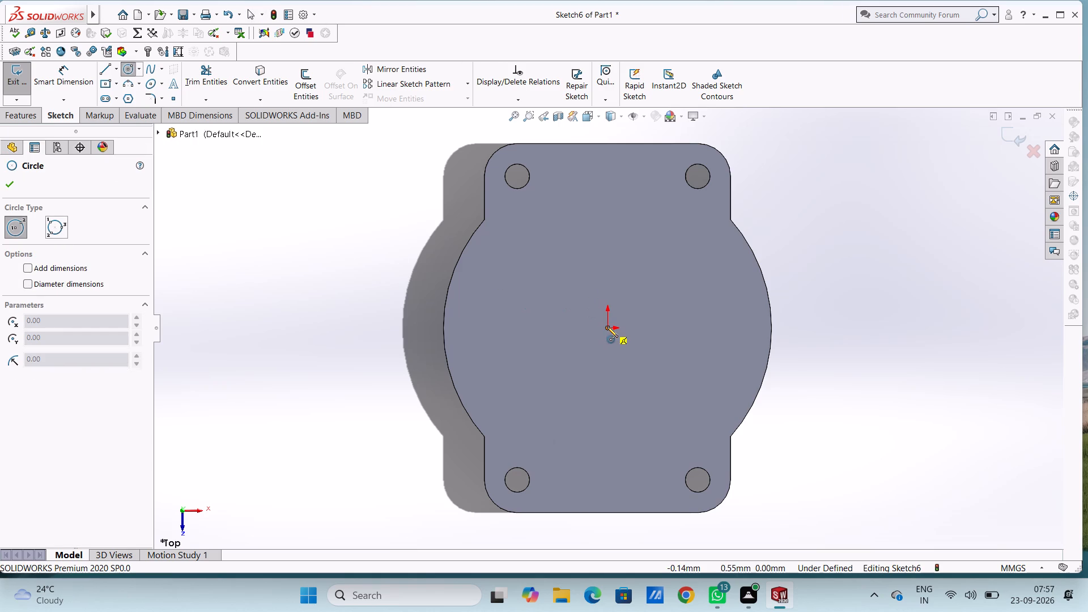
{"action": "left_click", "coordinate": [607, 326]}
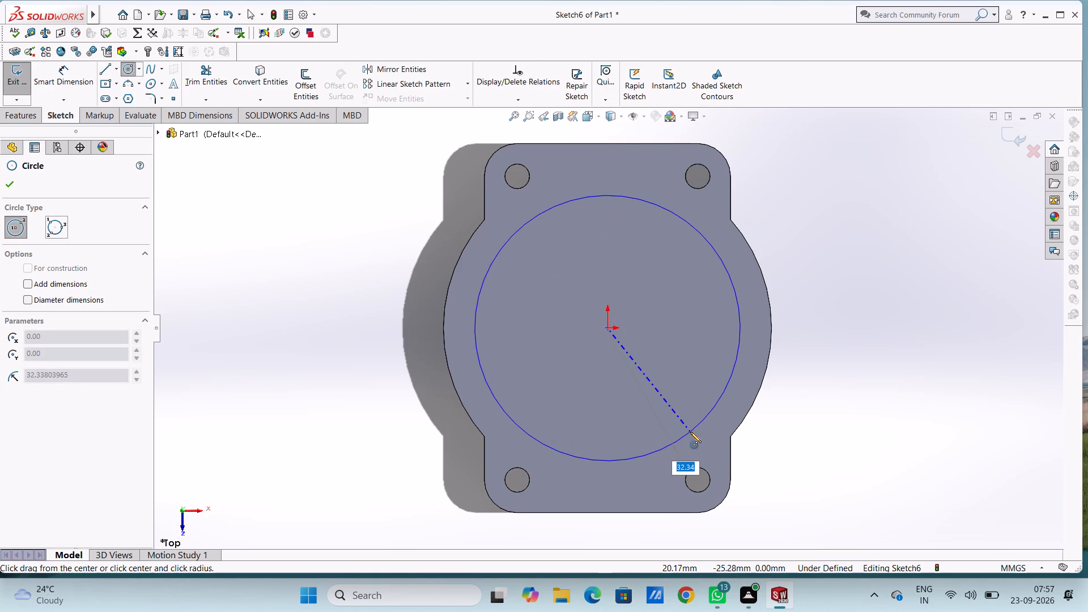
{"action": "key", "text": "Return"}
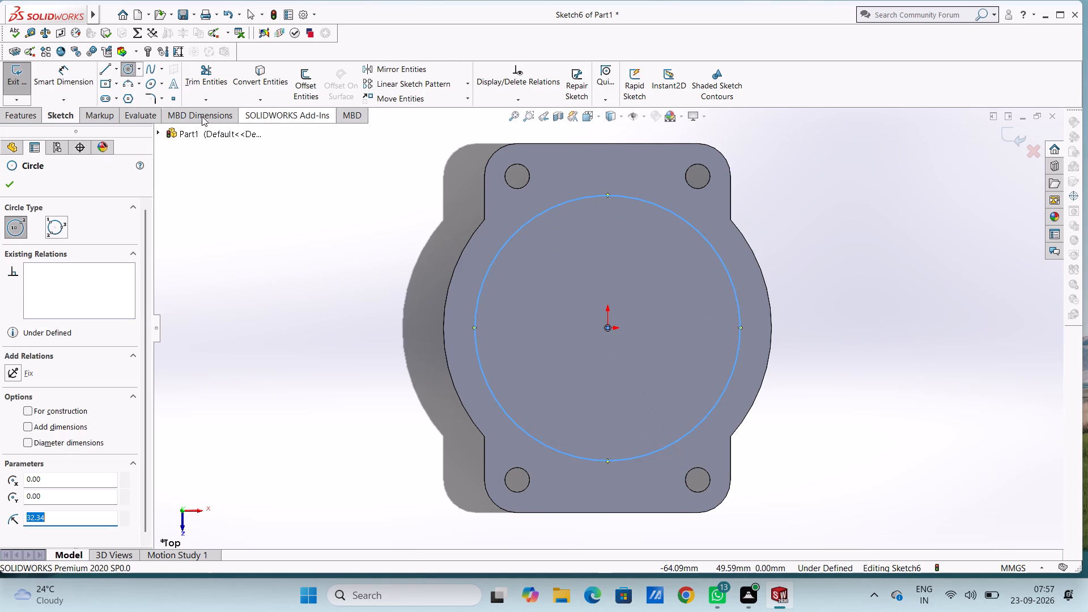
Dimension the new circle's diameter and set it to 76 mm.
{"action": "left_click", "coordinate": [62, 74]}
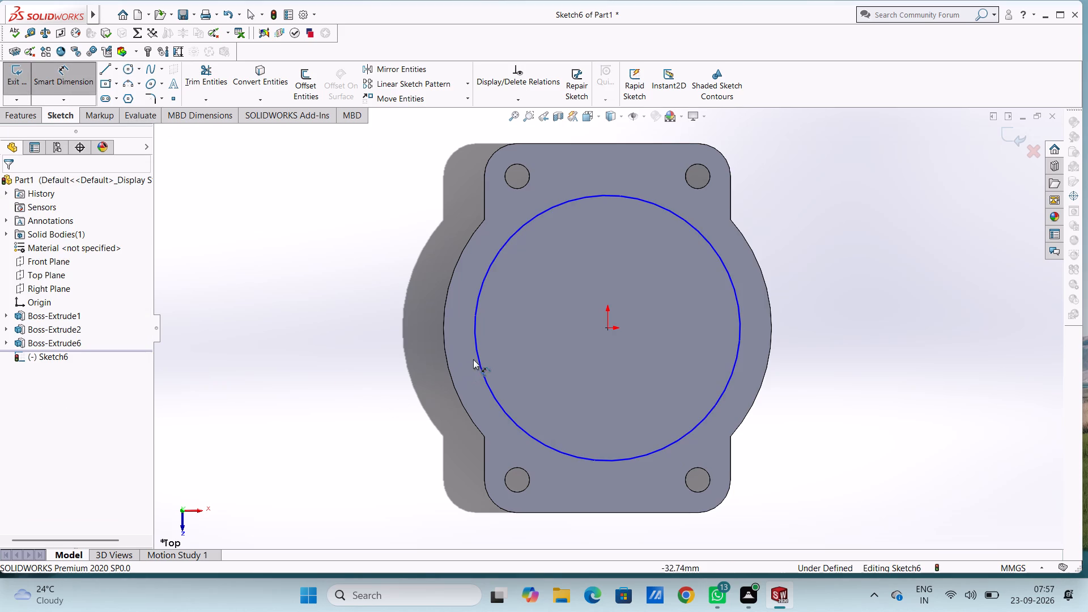
{"action": "left_click", "coordinate": [481, 356]}
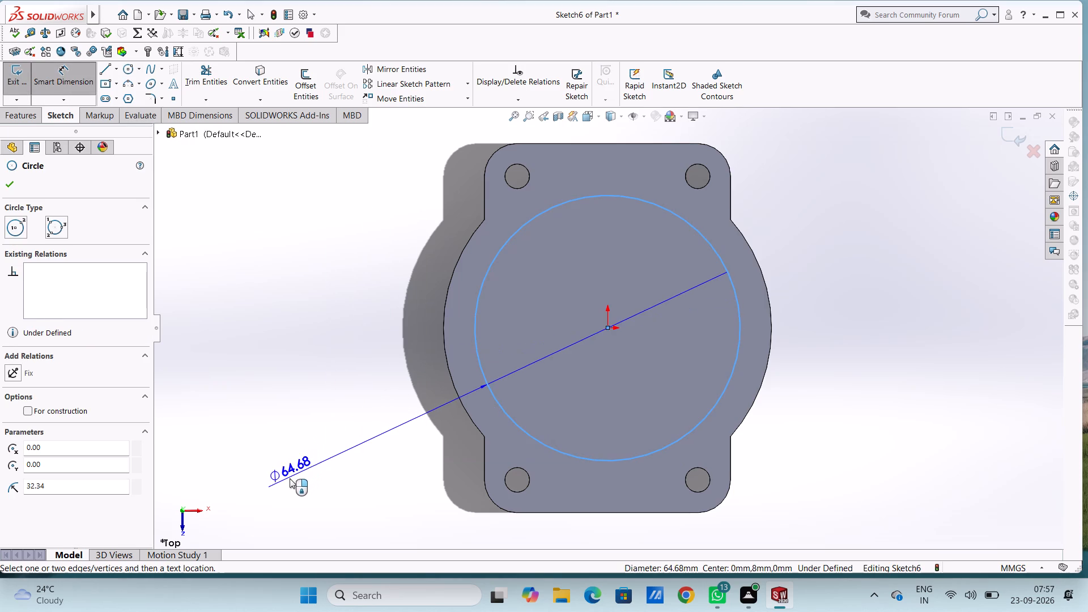
{"action": "left_click", "coordinate": [290, 478]}
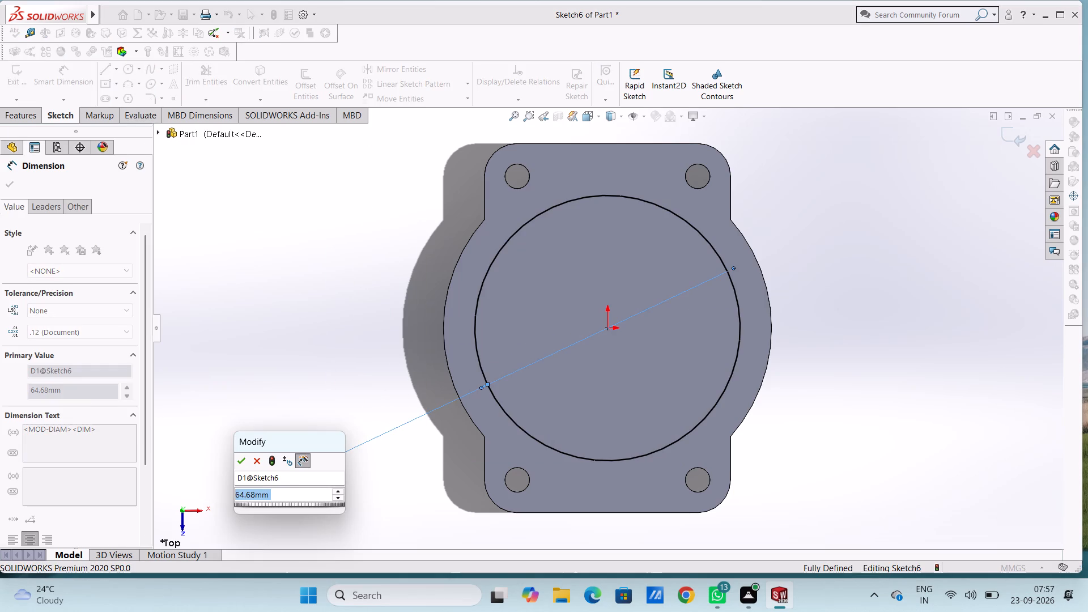
{"action": "type", "text": "76"}
{"action": "key", "text": "Return"}
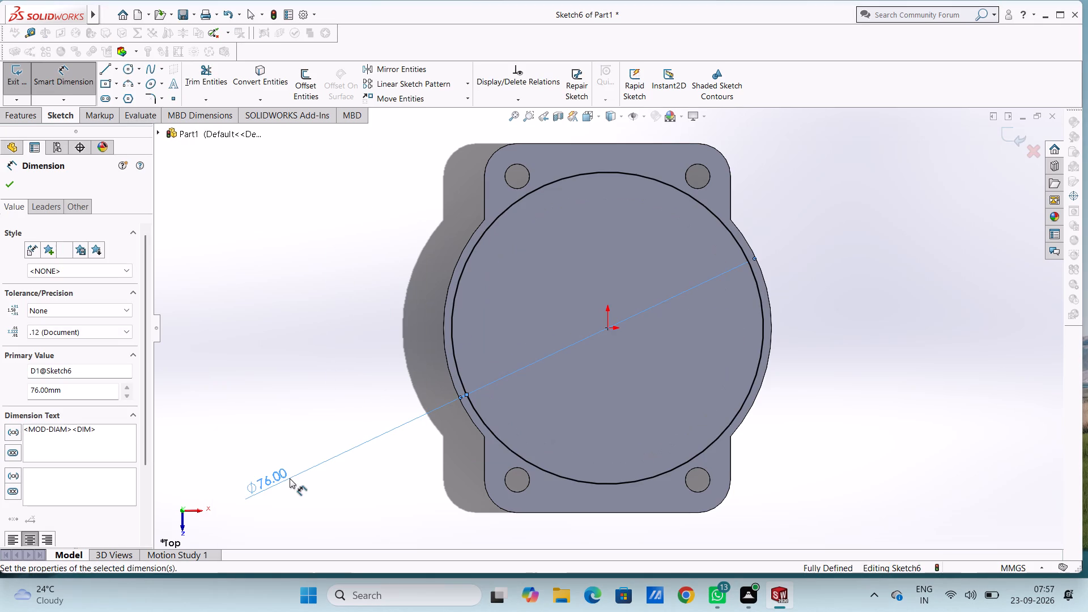
{"action": "left_click", "coordinate": [329, 368]}
Extrude the 76 mm circle as a 20 mm blind boss upward from the plate's top face, with merged result.
{"action": "middle_click_drag", "start_coordinate": [309, 354], "coordinate": [292, 337]}
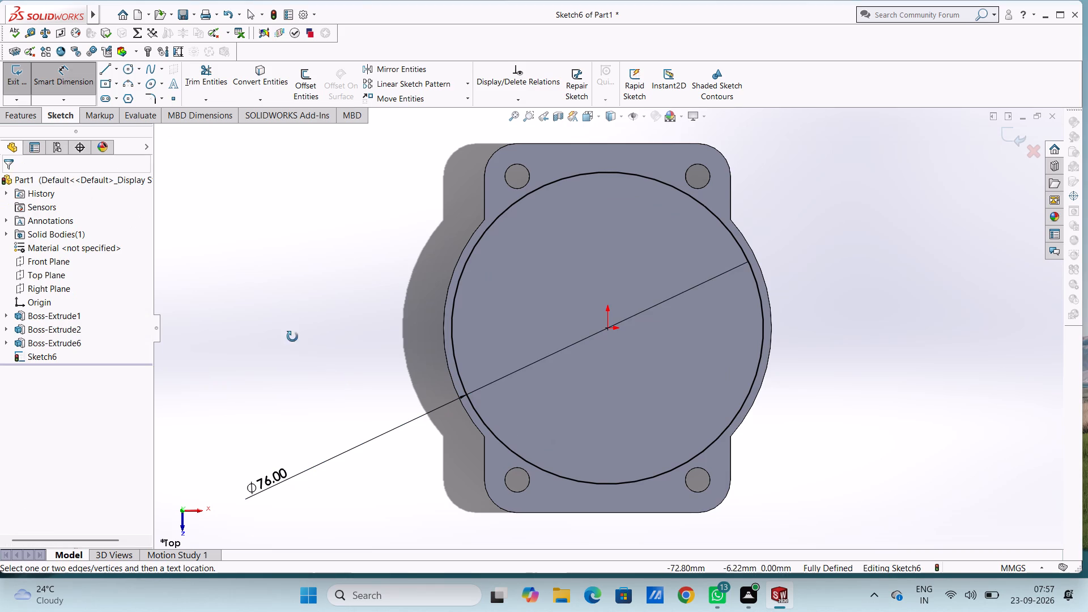
{"action": "middle_click_drag", "start_coordinate": [292, 337], "coordinate": [278, 271]}
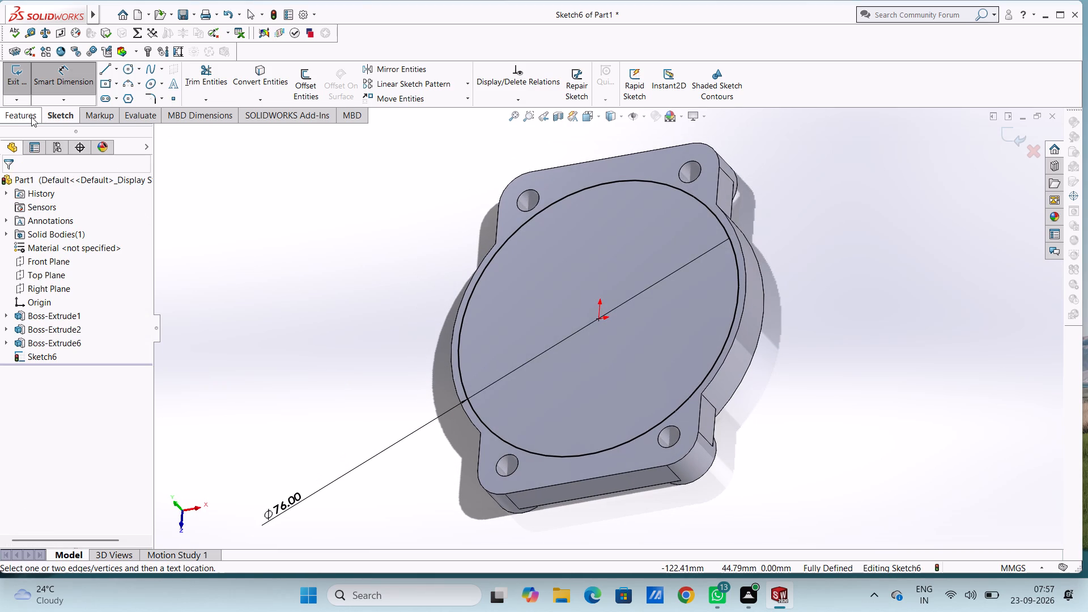
{"action": "left_click", "coordinate": [30, 116]}
{"action": "left_click", "coordinate": [26, 82]}
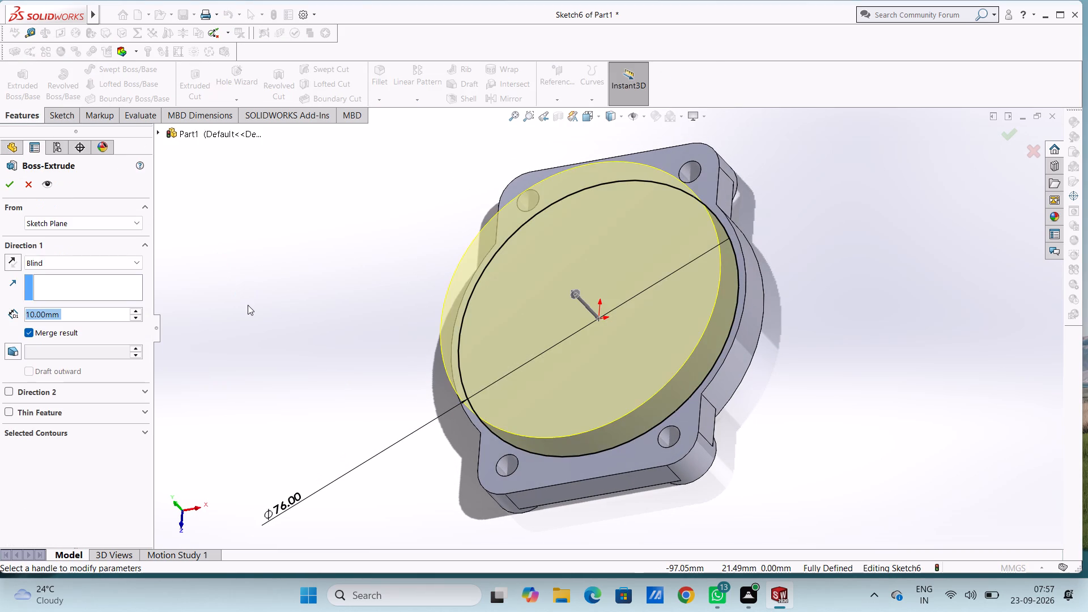
{"action": "type", "text": "20"}
{"action": "key", "text": "Return"}
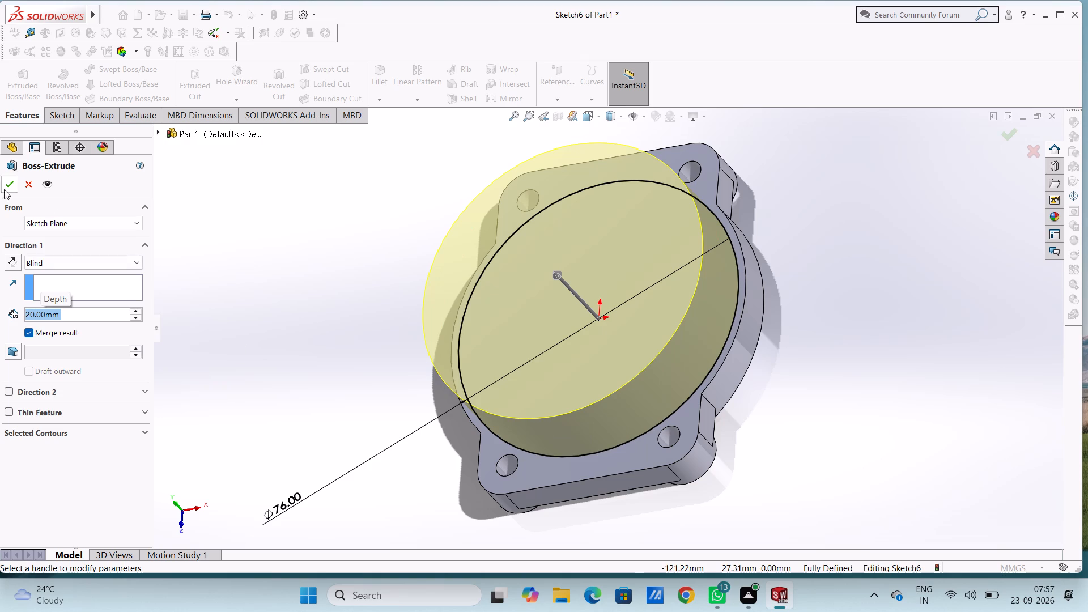
{"action": "left_click", "coordinate": [7, 187]}
{"action": "left_click", "coordinate": [209, 289]}
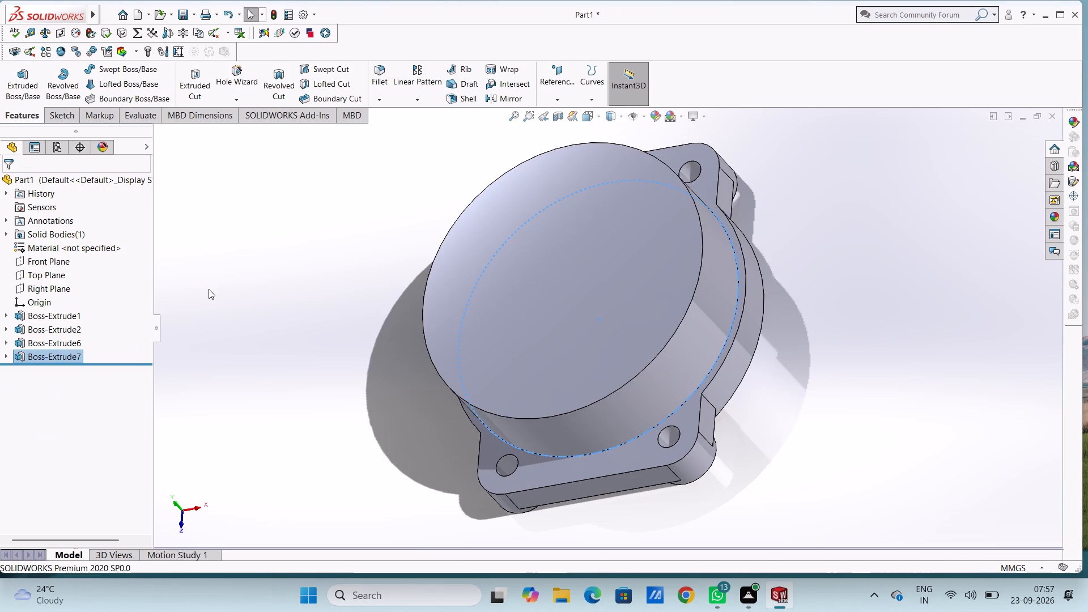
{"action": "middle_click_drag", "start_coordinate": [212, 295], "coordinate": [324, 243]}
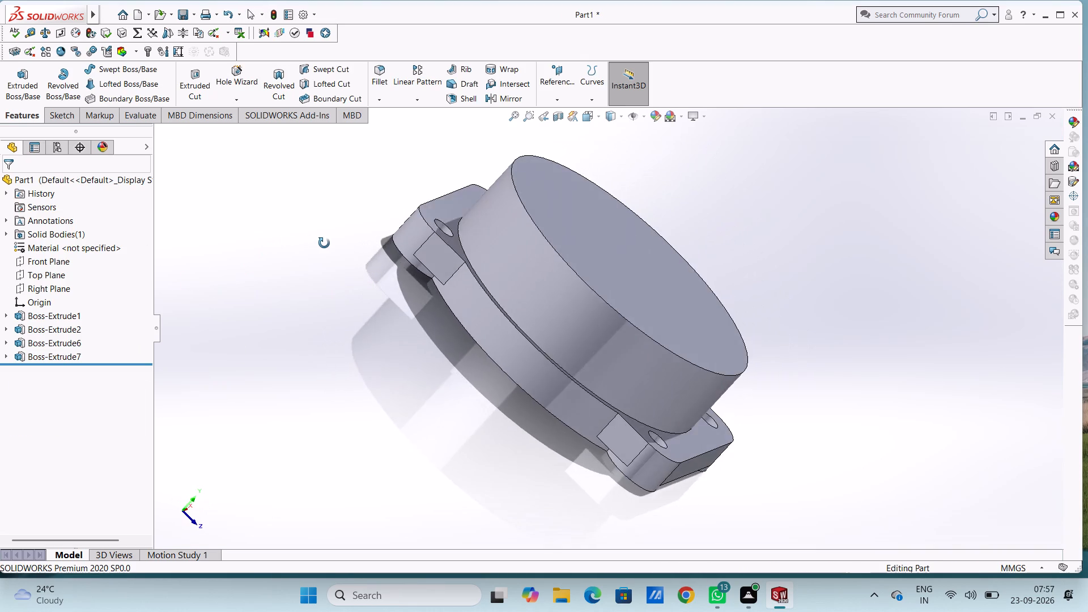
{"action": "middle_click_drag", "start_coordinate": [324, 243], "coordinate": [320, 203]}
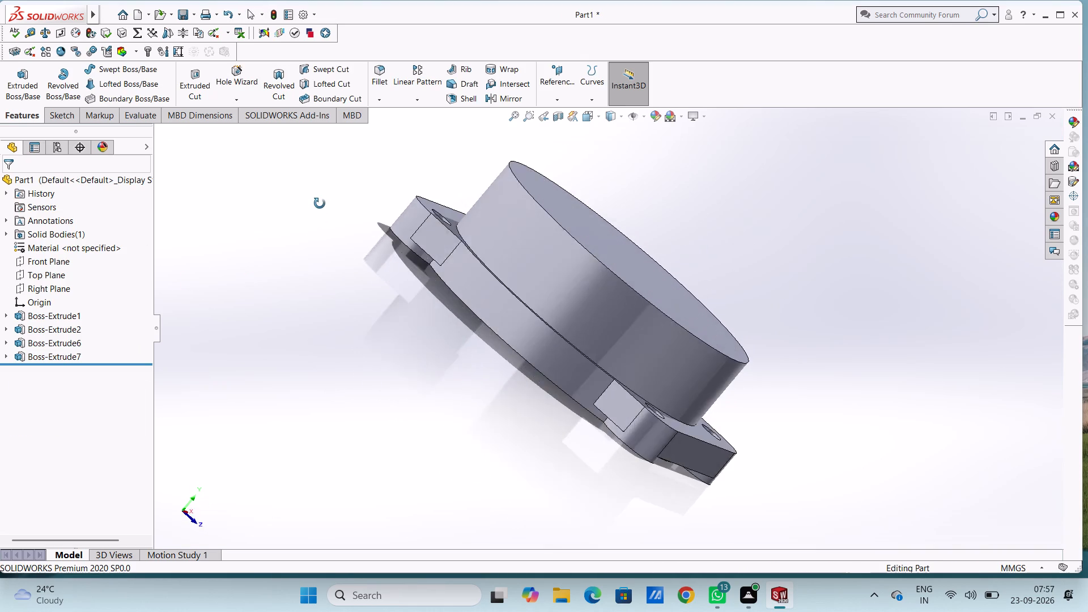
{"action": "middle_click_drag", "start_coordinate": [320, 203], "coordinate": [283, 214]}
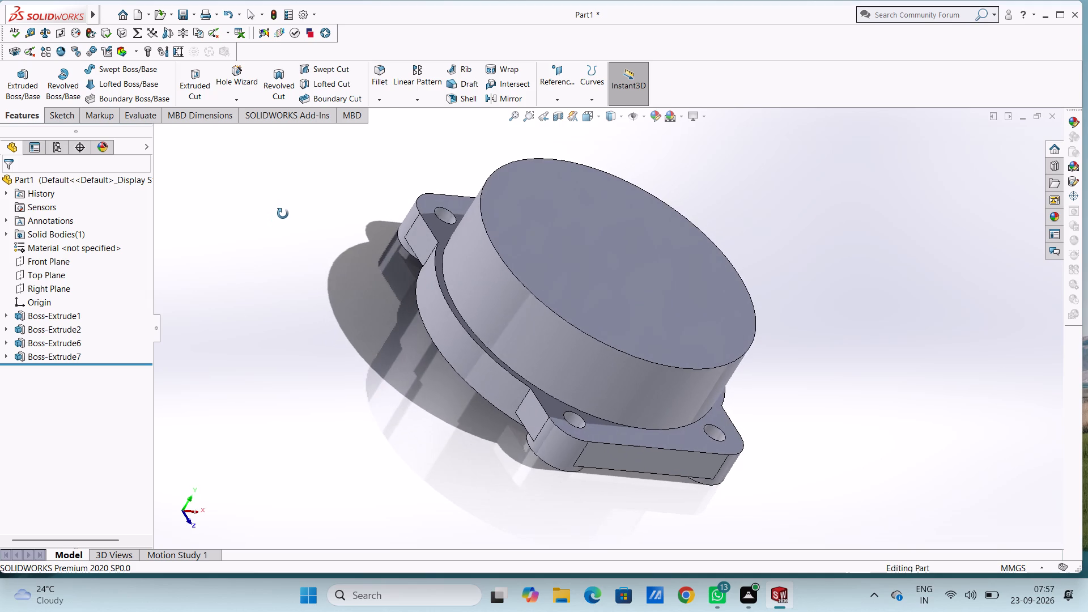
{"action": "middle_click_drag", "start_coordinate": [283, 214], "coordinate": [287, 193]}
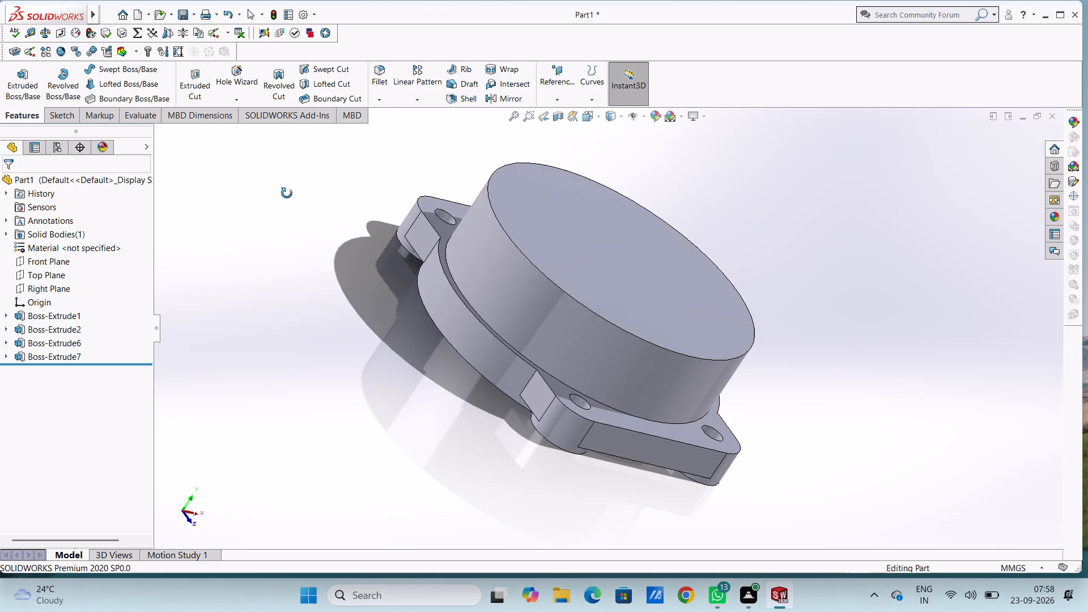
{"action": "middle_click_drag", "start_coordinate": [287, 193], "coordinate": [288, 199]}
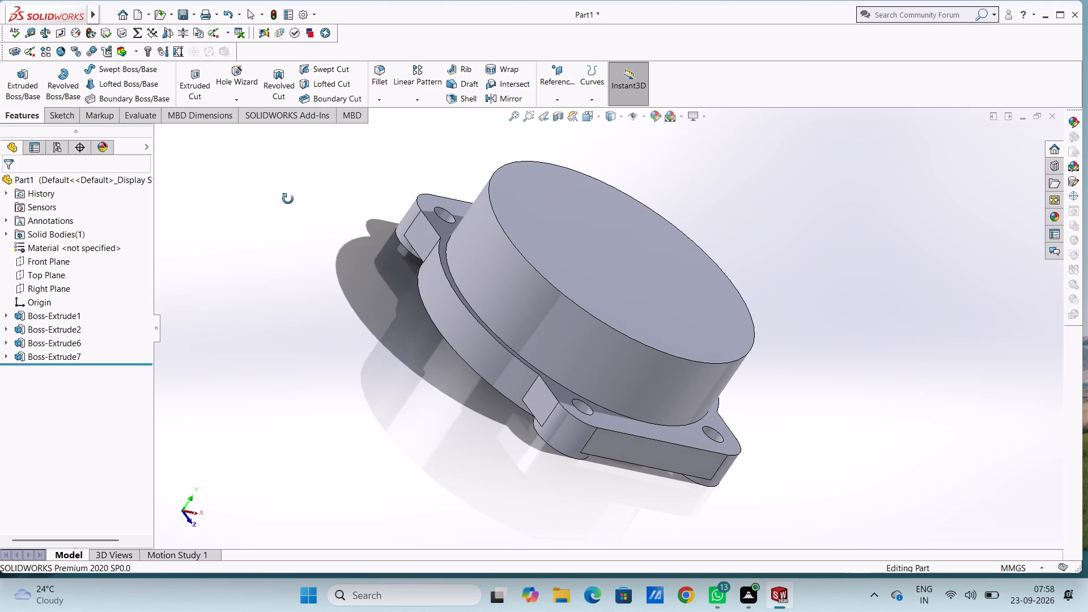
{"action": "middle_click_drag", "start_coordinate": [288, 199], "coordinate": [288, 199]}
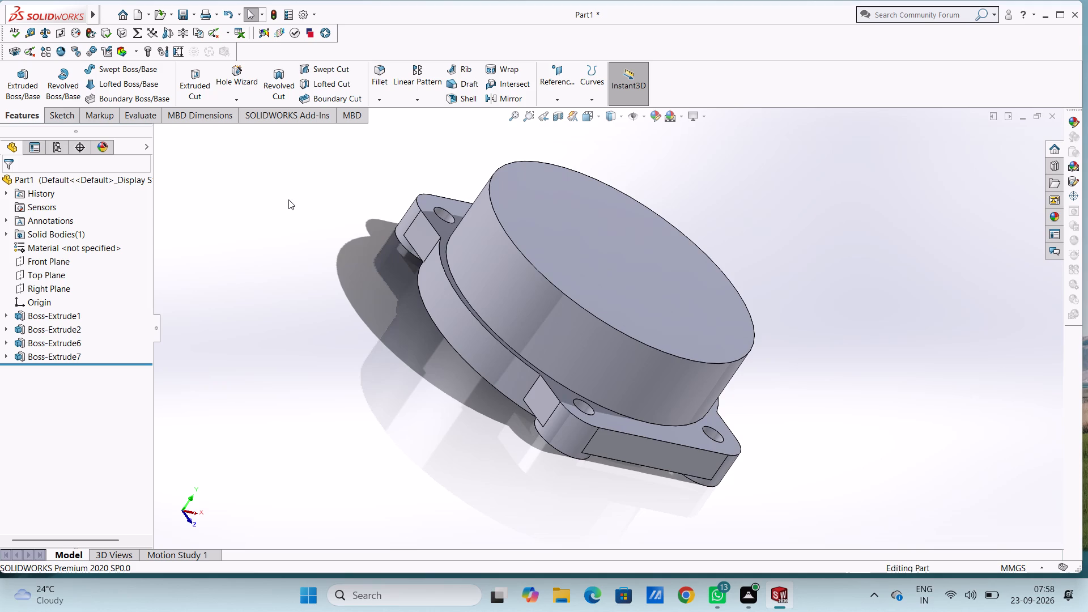
On the top face of the 76 mm cylinder, sketch a circle centred on the origin, about 49 mm in diameter.
{"action": "key", "text": "ctrl+5"}
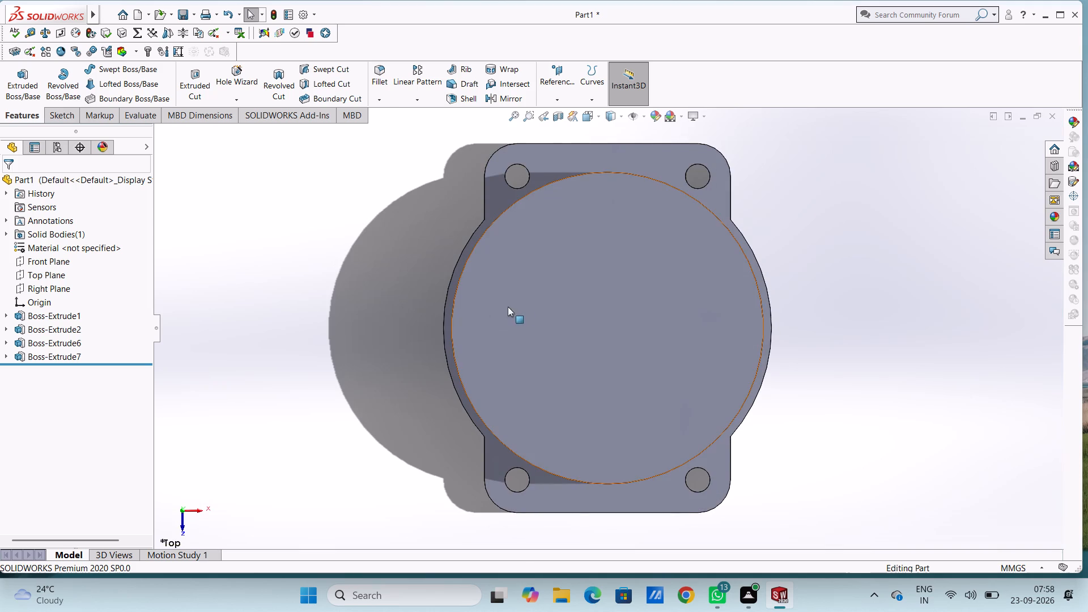
{"action": "left_click", "coordinate": [586, 299]}
{"action": "left_click", "coordinate": [634, 263]}
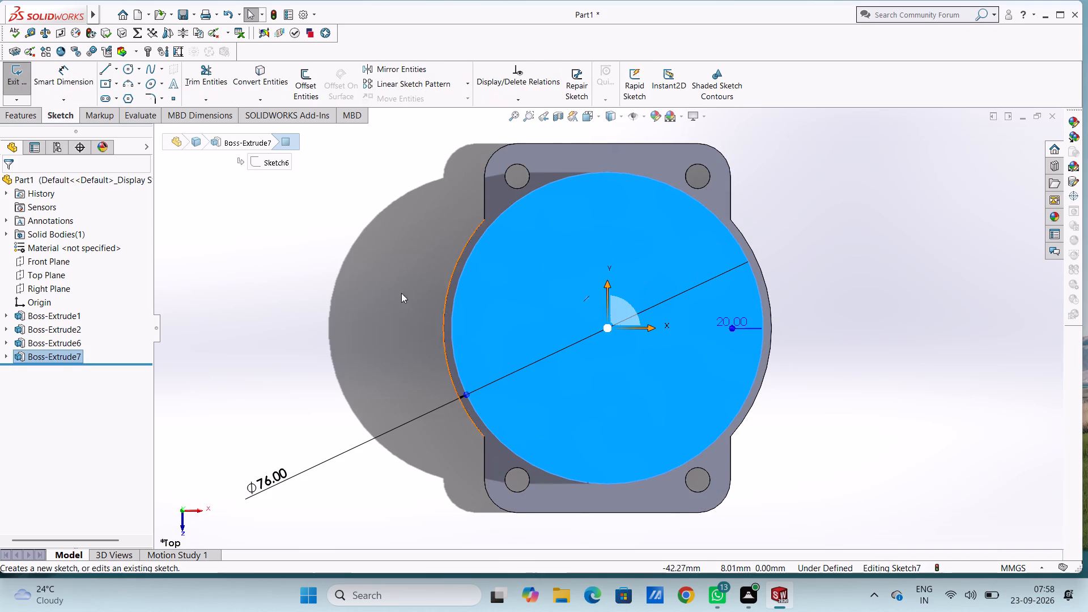
{"action": "left_click", "coordinate": [341, 292]}
{"action": "left_click", "coordinate": [126, 67]}
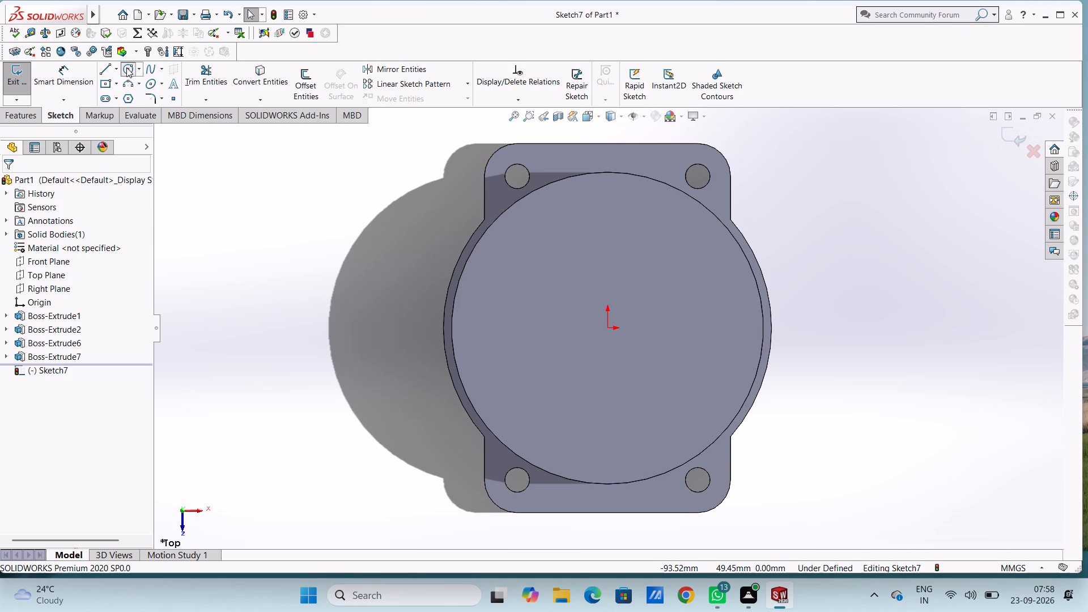
{"action": "left_click", "coordinate": [607, 326]}
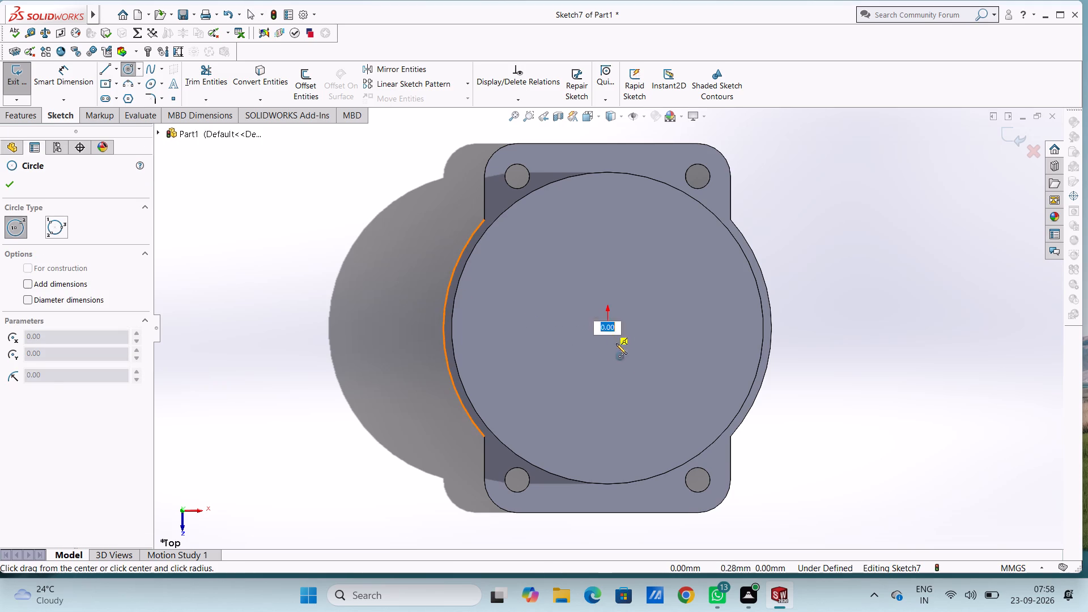
{"action": "left_click", "coordinate": [671, 406]}
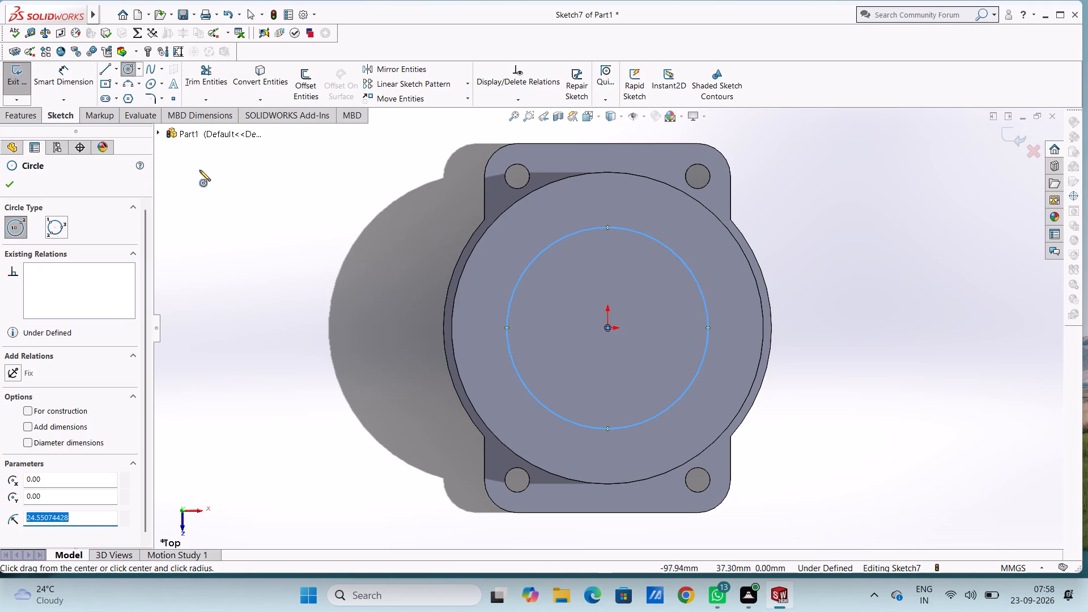
Dimension the new circle's diameter and set it to 58 mm.
{"action": "left_click", "coordinate": [80, 73]}
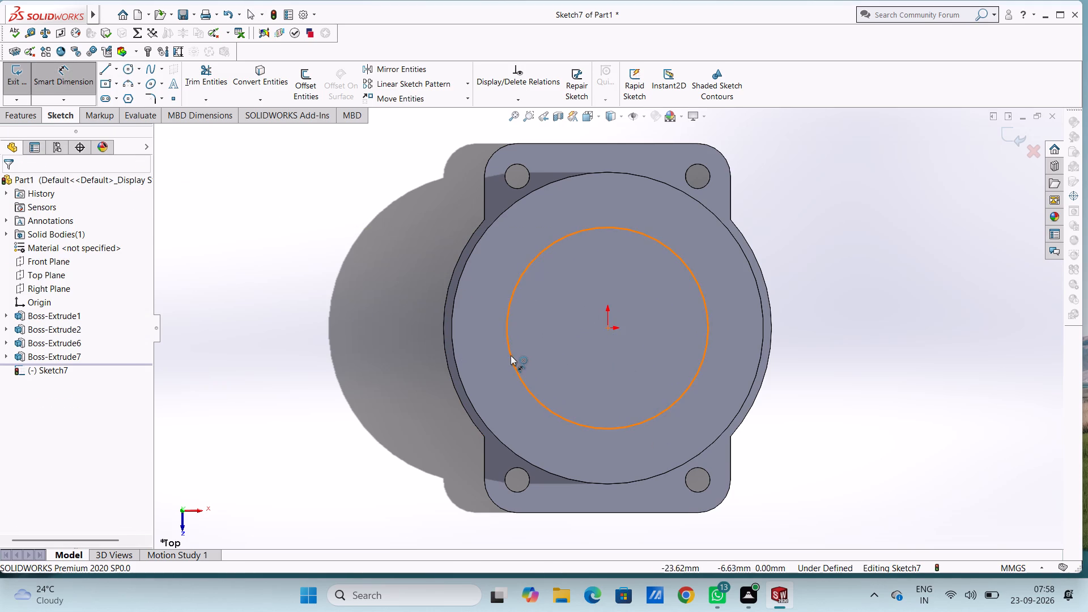
{"action": "left_click", "coordinate": [511, 355]}
{"action": "left_click", "coordinate": [314, 464]}
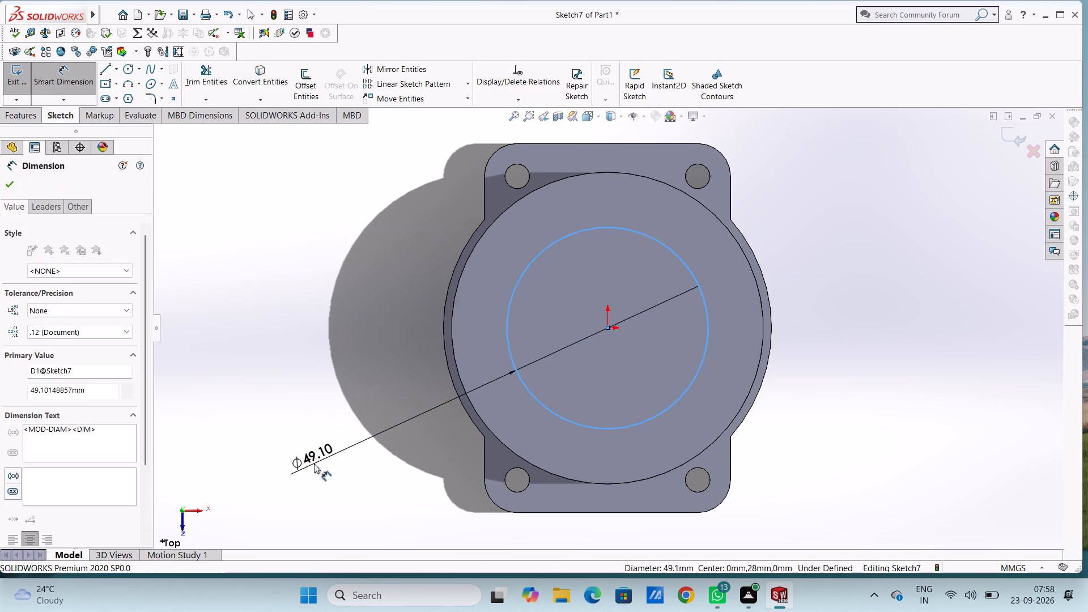
{"action": "type", "text": "58"}
{"action": "key", "text": "Return"}
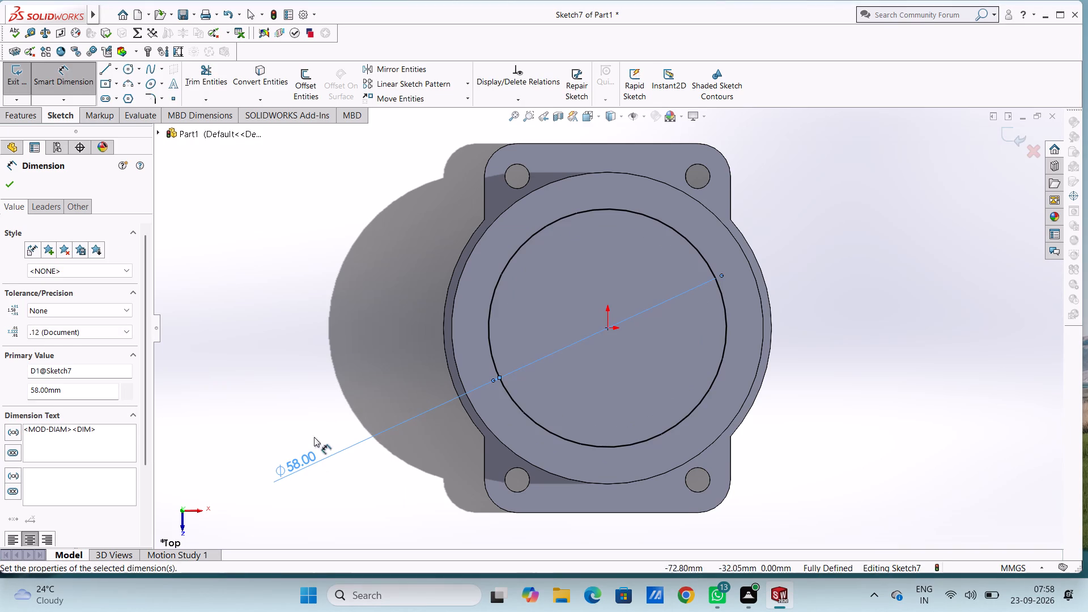
{"action": "left_click", "coordinate": [352, 307]}
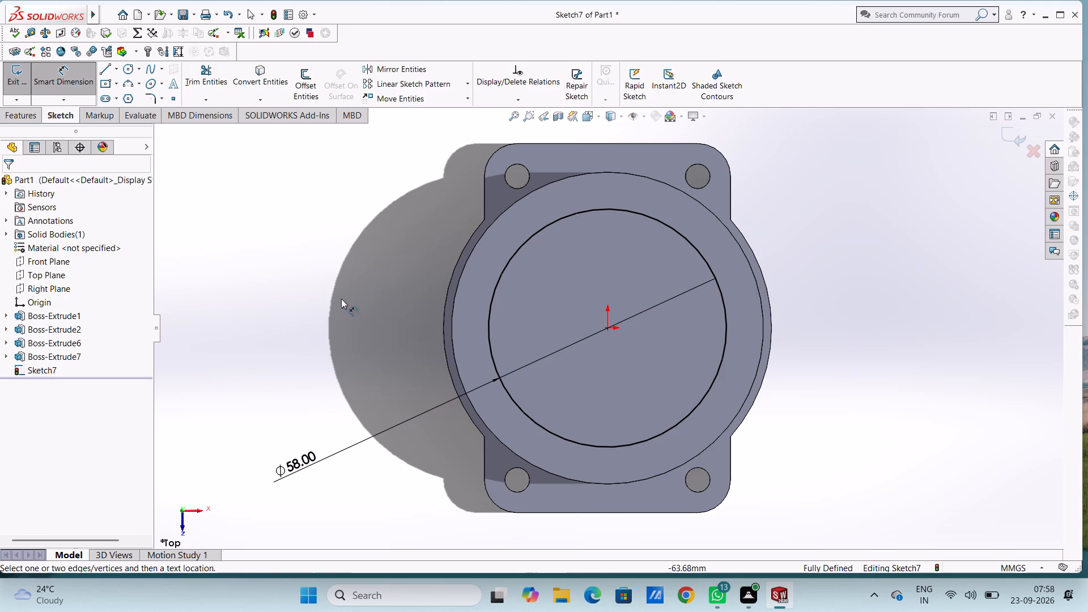
{"action": "left_click", "coordinate": [81, 80]}
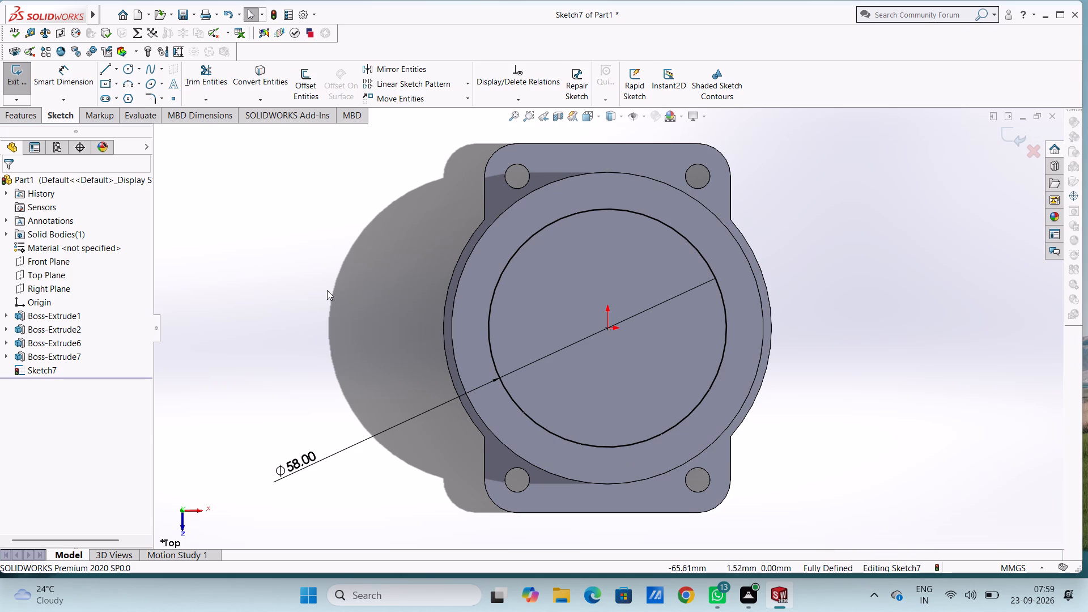
Sketch a vertical line about 39 mm long from just beyond the cylinder's upper edge down to the origin.
{"action": "left_click", "coordinate": [106, 67]}
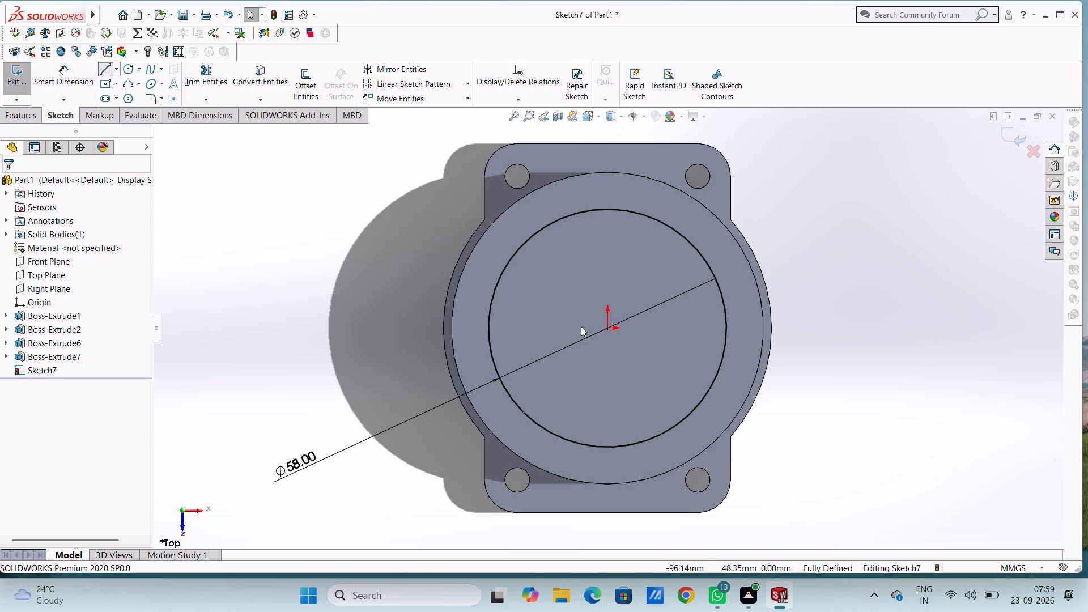
{"action": "left_click", "coordinate": [605, 168]}
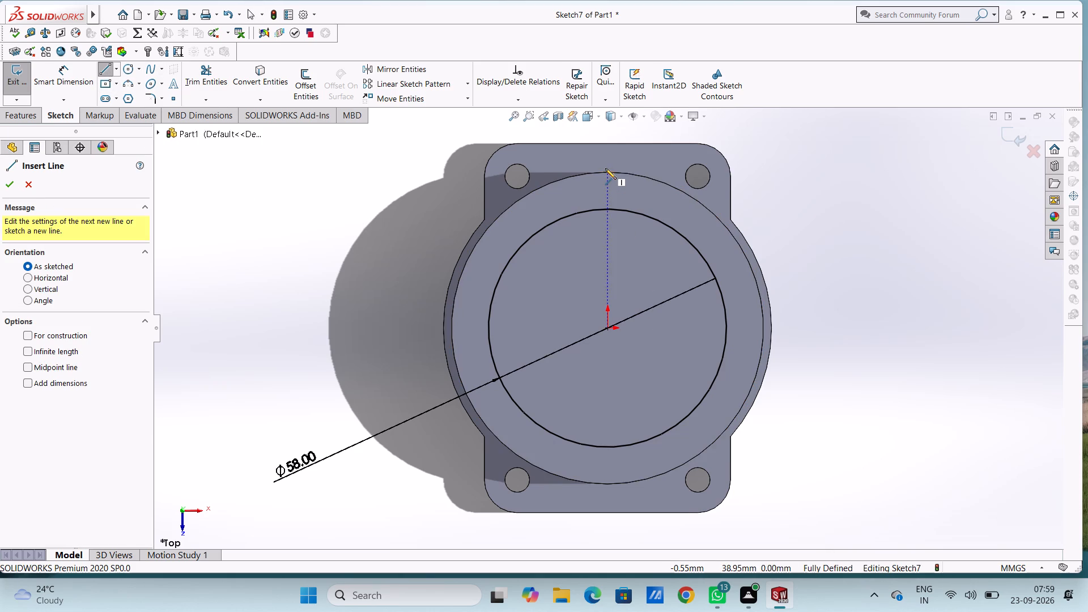
{"action": "left_click", "coordinate": [610, 328]}
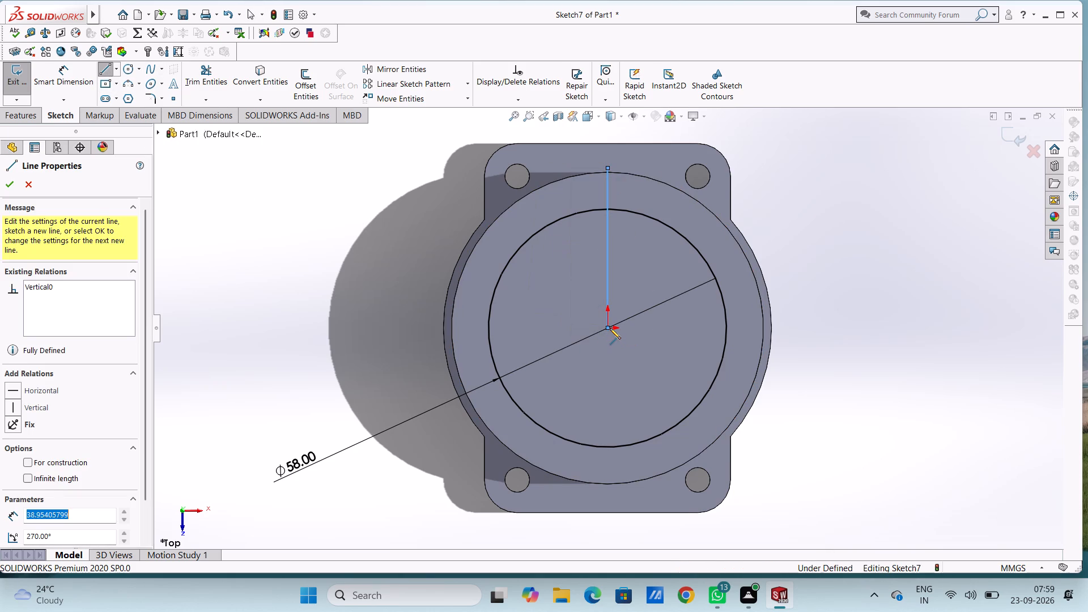
{"action": "key", "text": "Escape"}
{"action": "key", "text": "Escape"}
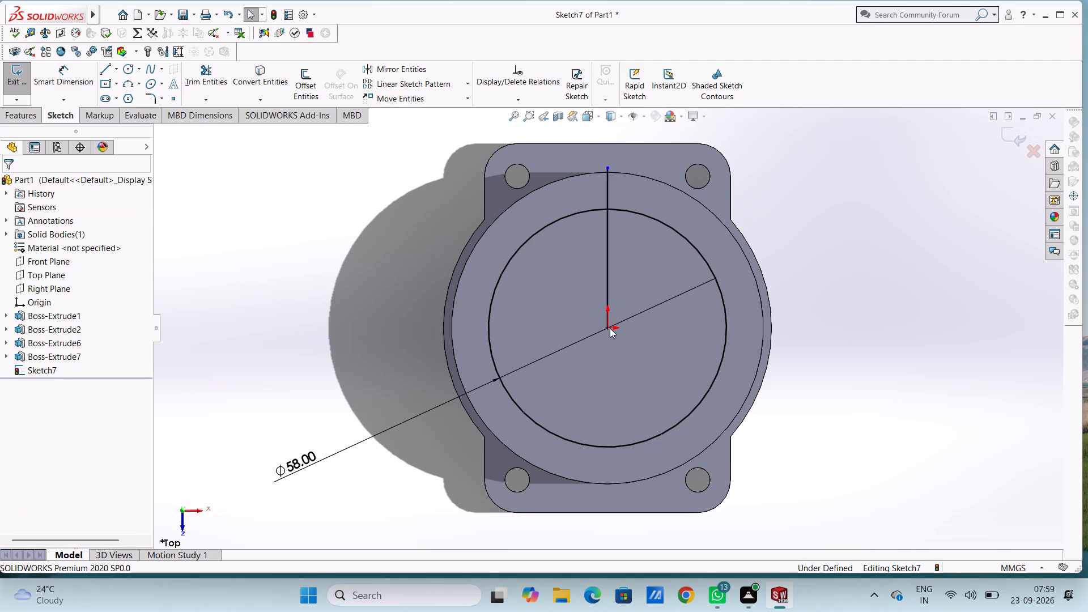
Sketch two slanted lines from the origin past the cylinder's upper edge, one on each side of the vertical line, the left one about 42 mm long.
{"action": "left_click", "coordinate": [107, 71]}
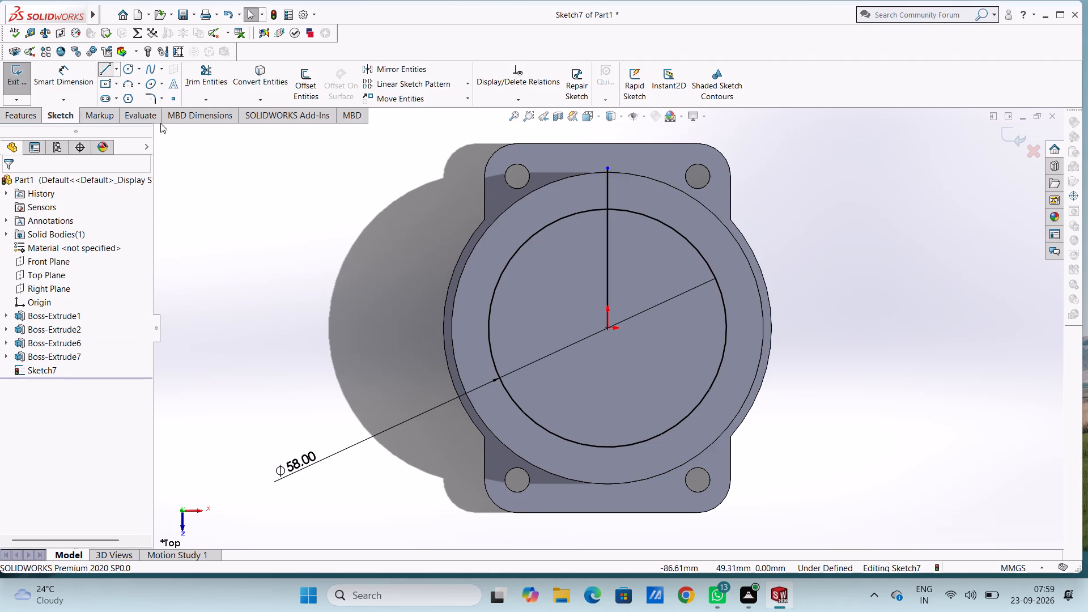
{"action": "left_click", "coordinate": [608, 326]}
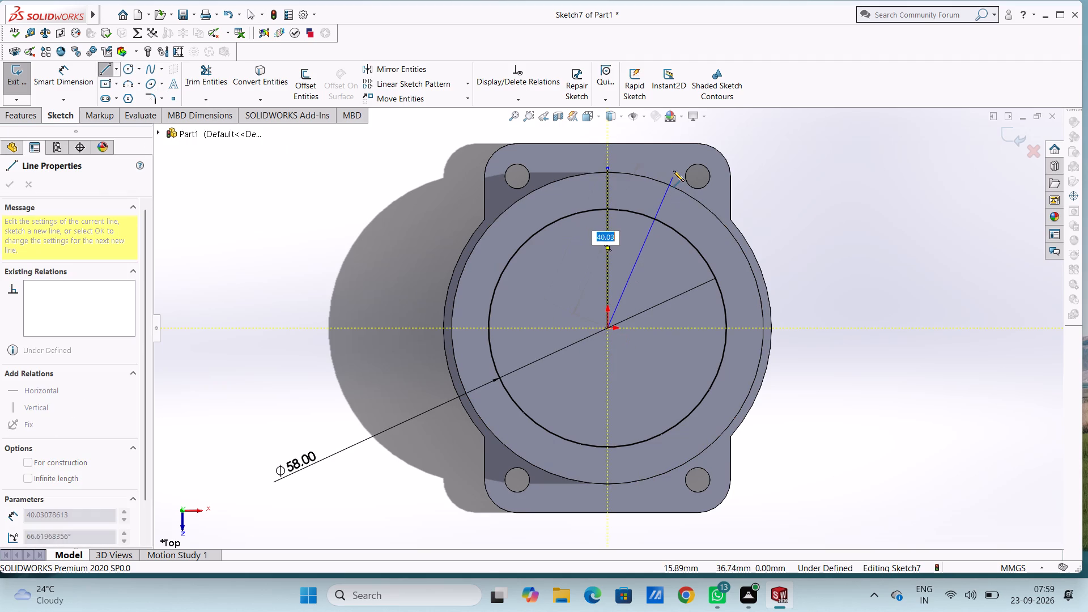
{"action": "left_click", "coordinate": [674, 168]}
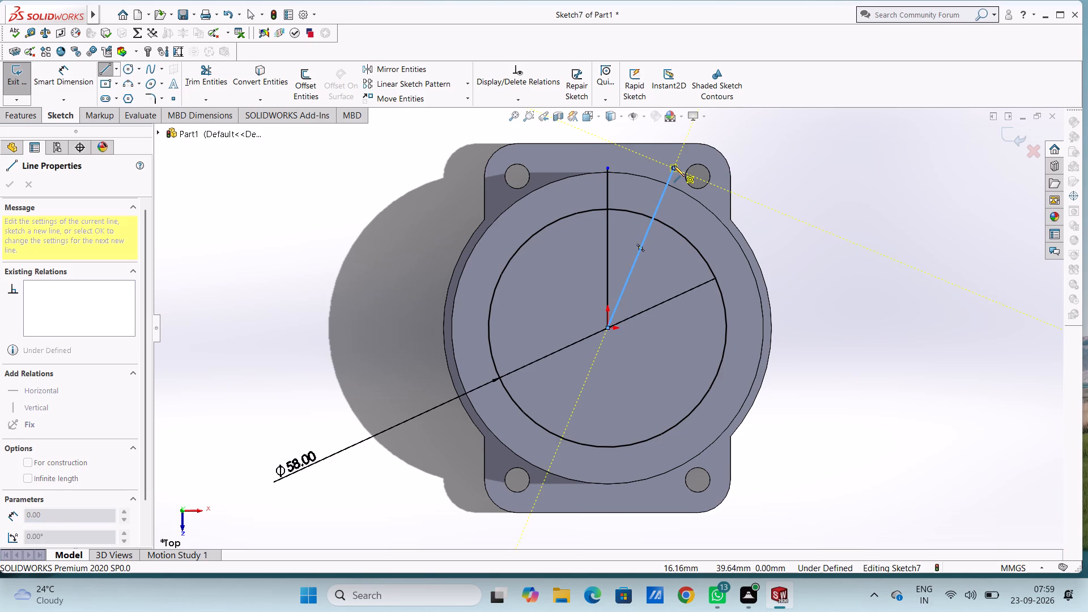
{"action": "key", "text": "Escape"}
{"action": "key", "text": "Escape"}
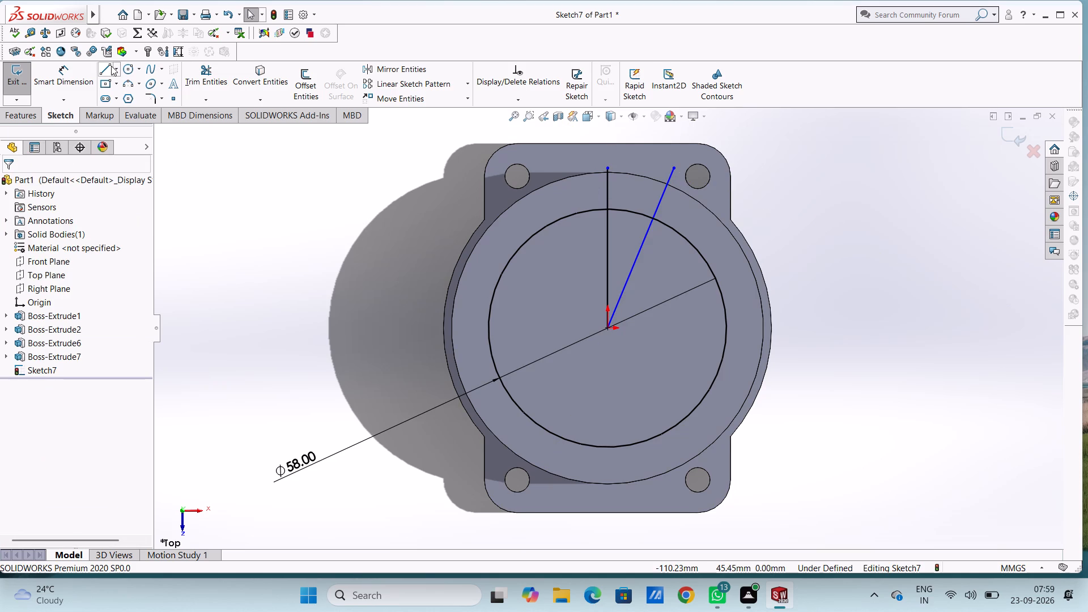
{"action": "left_click", "coordinate": [111, 66]}
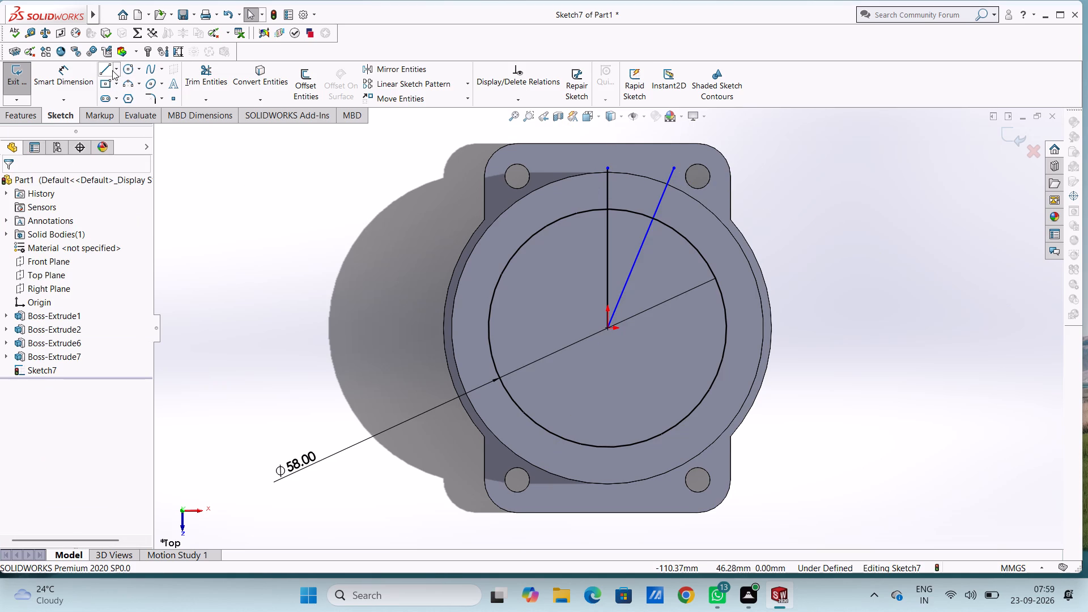
{"action": "left_click", "coordinate": [112, 70]}
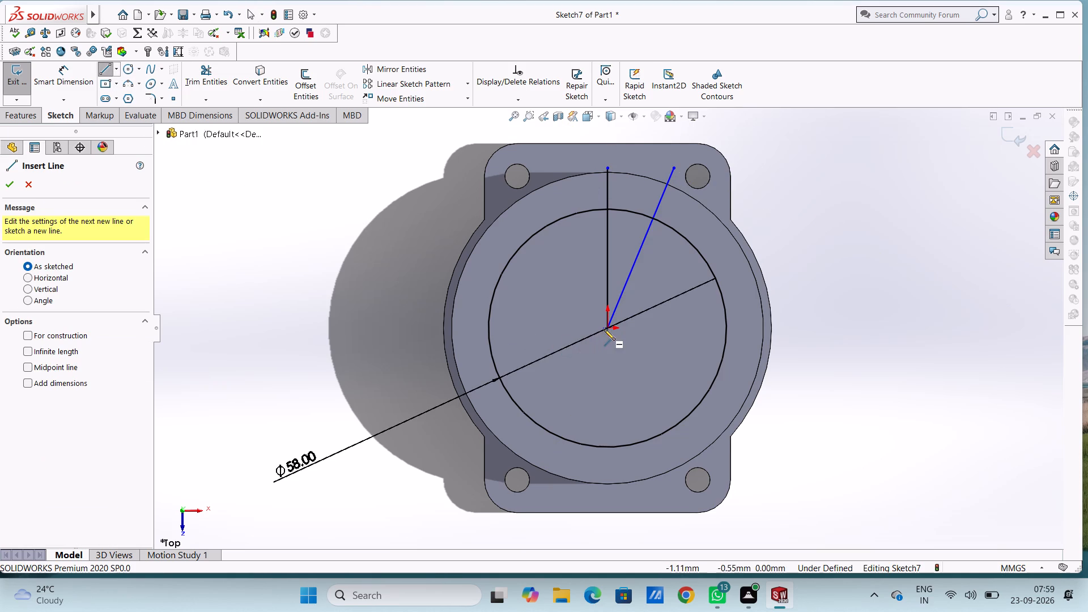
{"action": "left_click", "coordinate": [609, 328]}
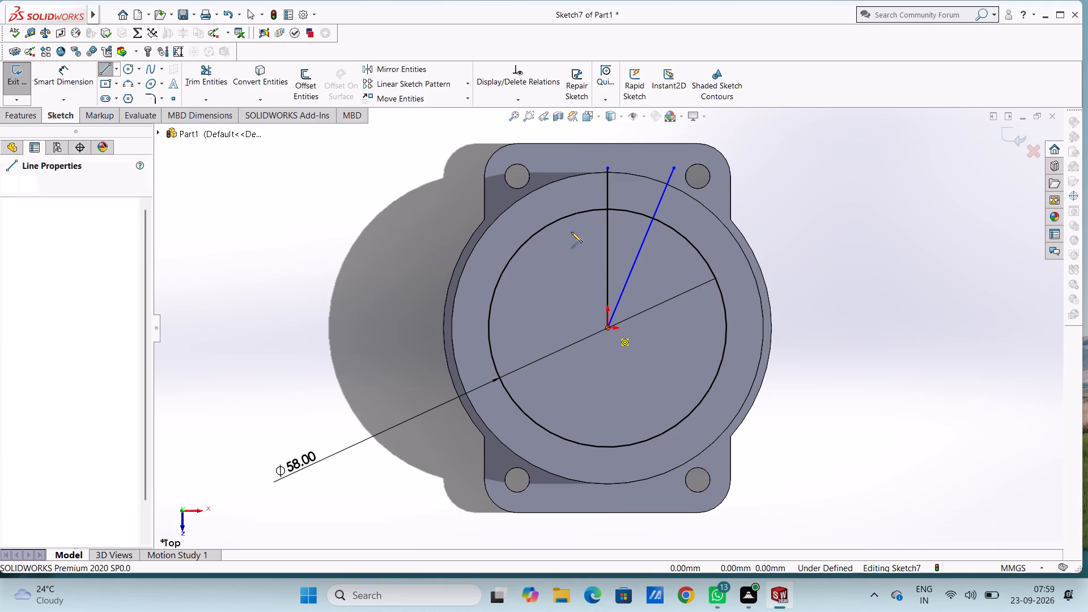
{"action": "left_click", "coordinate": [547, 170]}
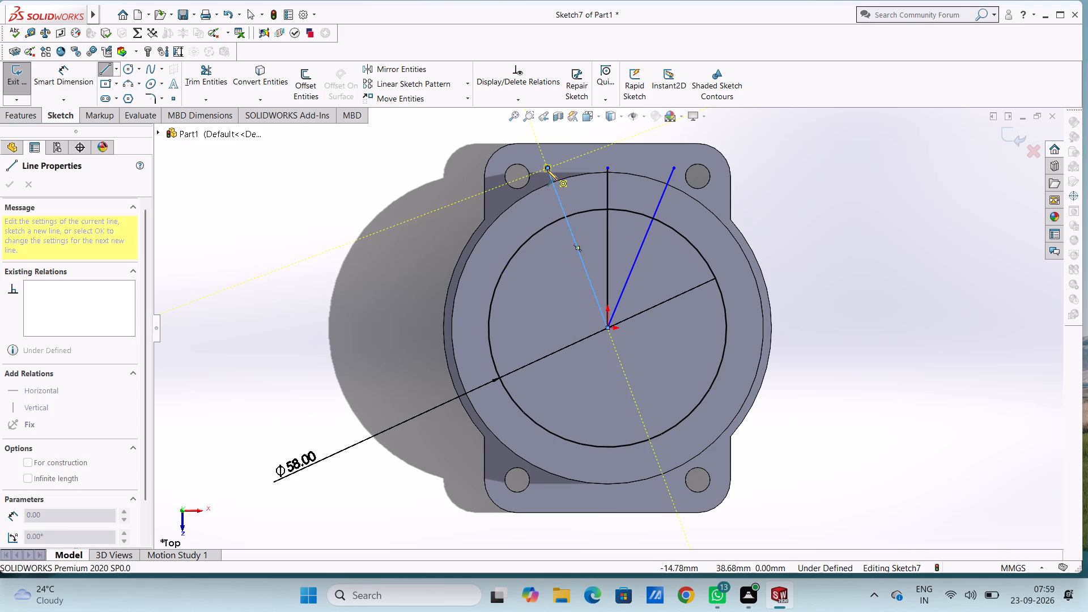
{"action": "key", "text": "Escape"}
{"action": "key", "text": "Escape"}
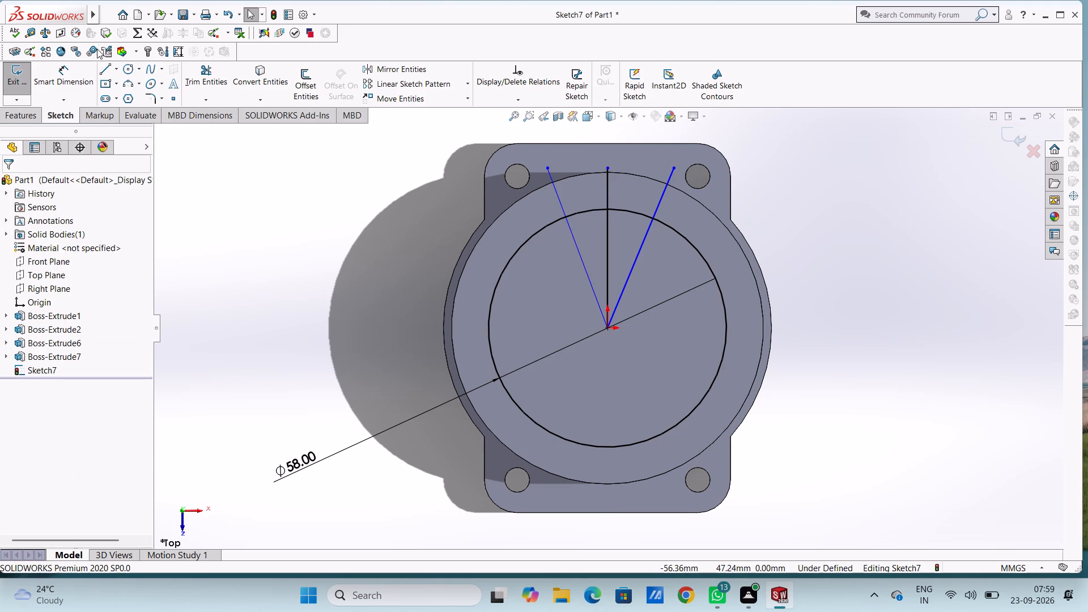
Dimension the angle between the left slanted line and the vertical line and set it to 9°.
{"action": "left_click", "coordinate": [71, 76]}
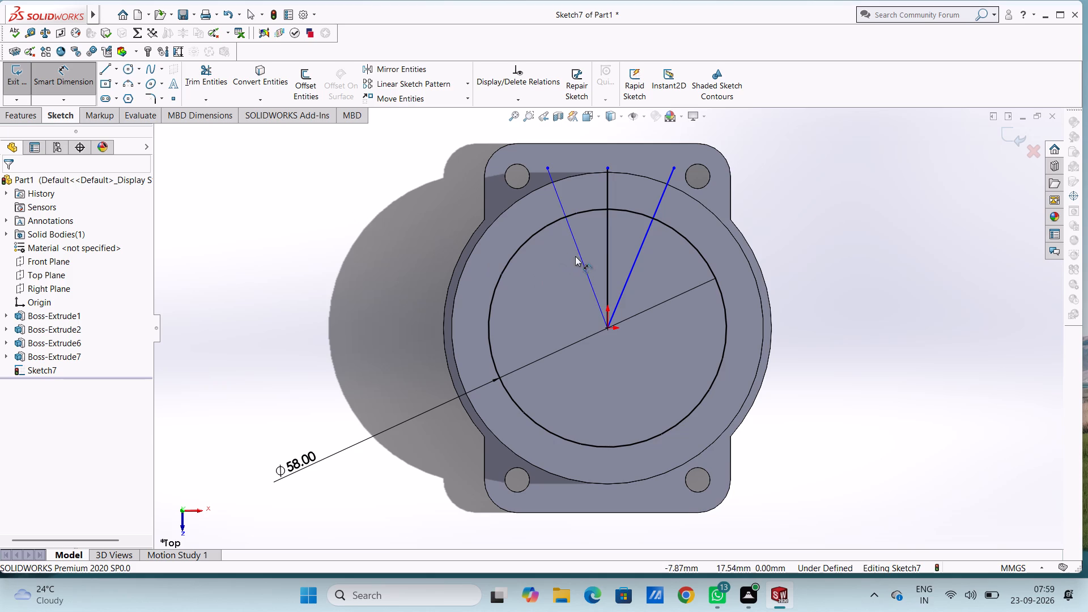
{"action": "left_click", "coordinate": [580, 252]}
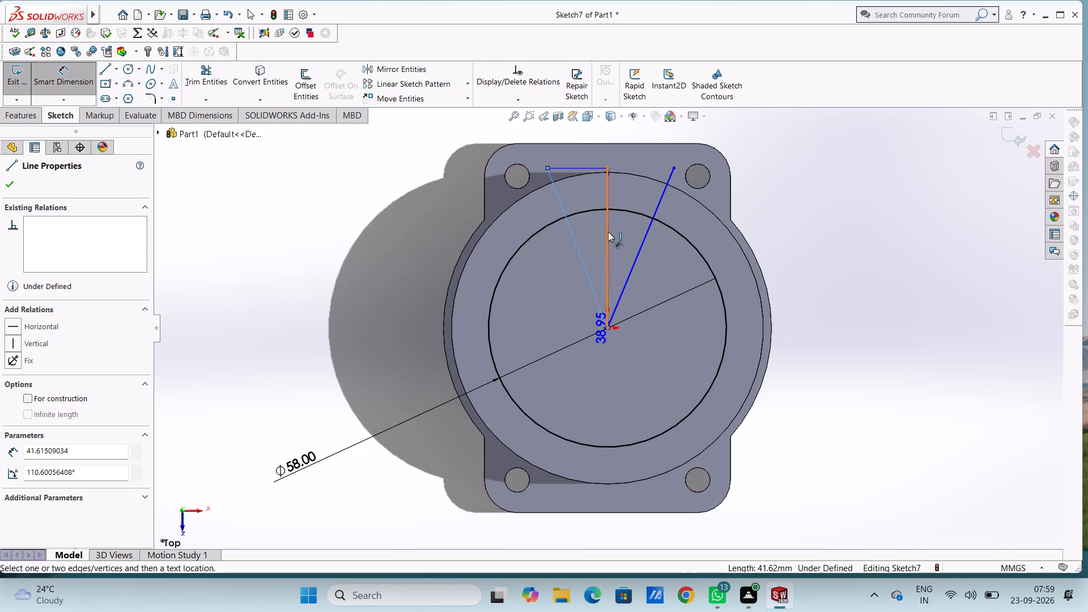
{"action": "left_click", "coordinate": [607, 232]}
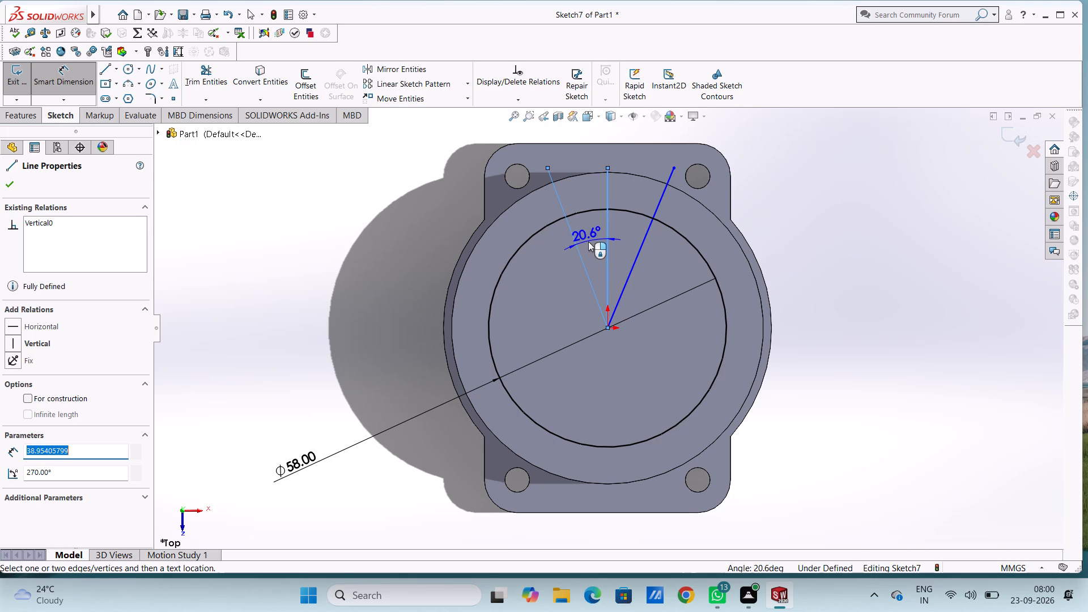
{"action": "left_click", "coordinate": [588, 241]}
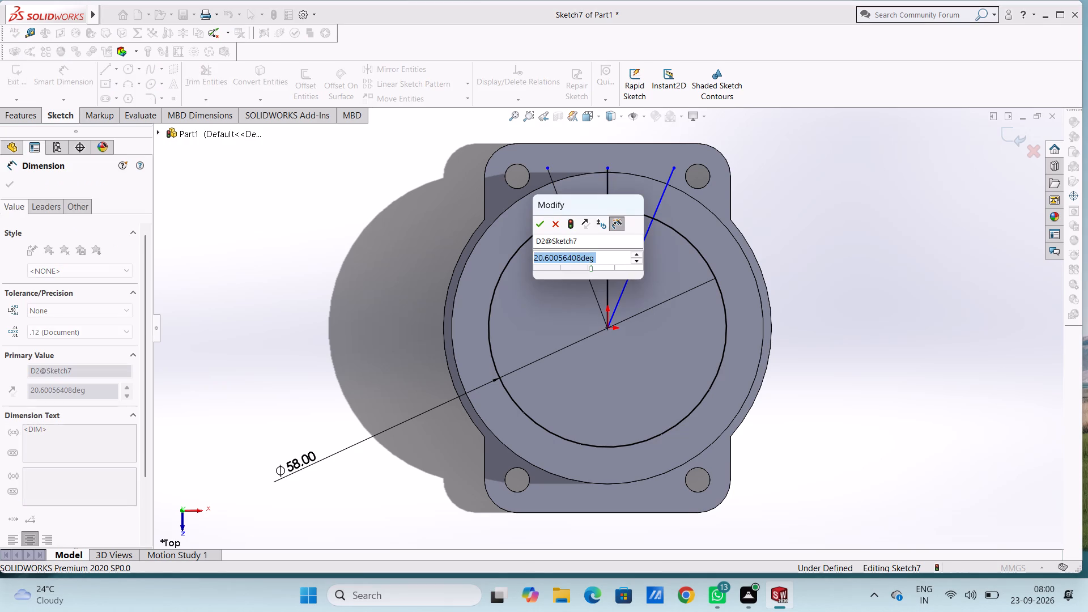
{"action": "key", "text": "9"}
{"action": "key", "text": "Return"}
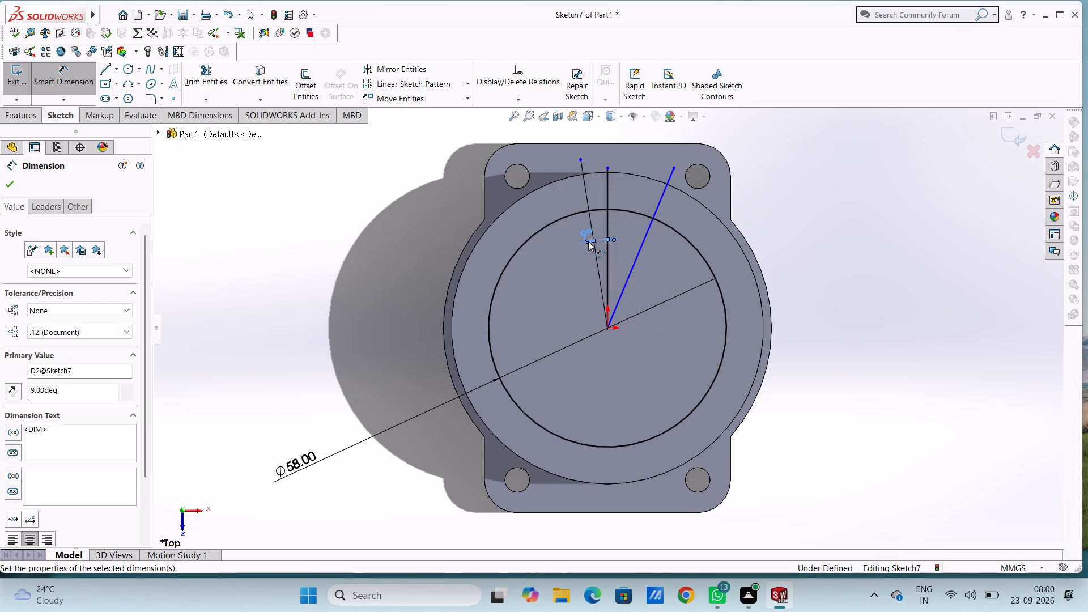
{"action": "left_click", "coordinate": [859, 212]}
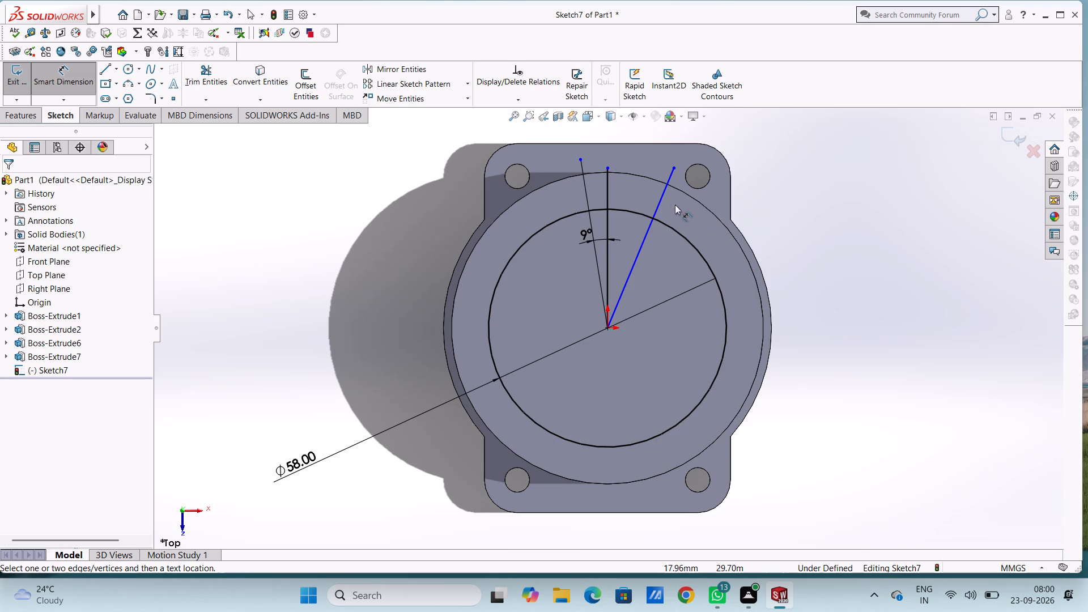
Dimension the angle between the right slanted line and the vertical line and set it to 9°.
{"action": "left_click", "coordinate": [658, 198]}
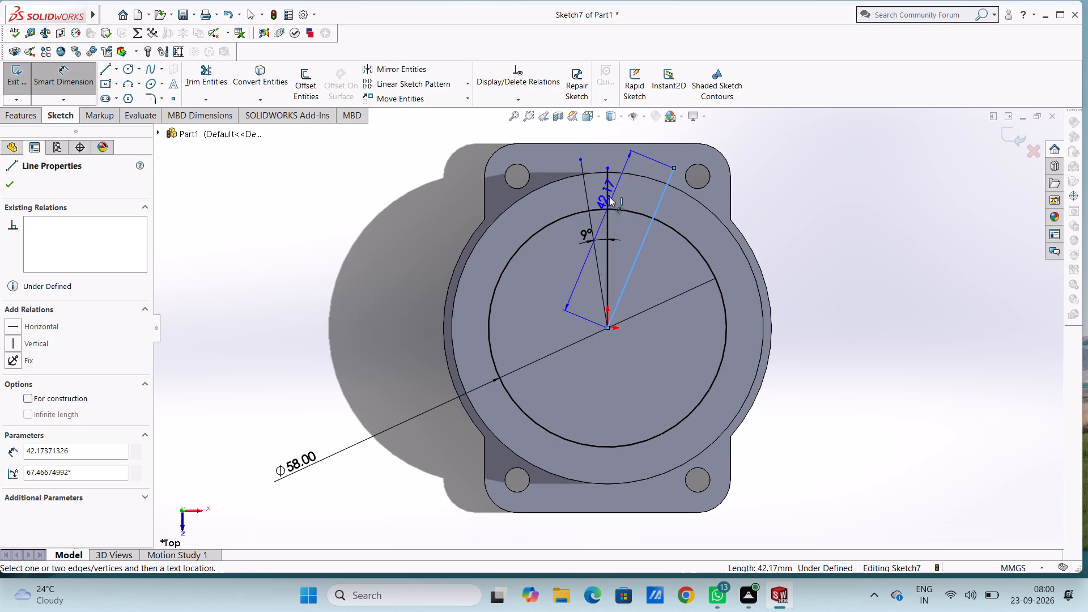
{"action": "left_click", "coordinate": [607, 196]}
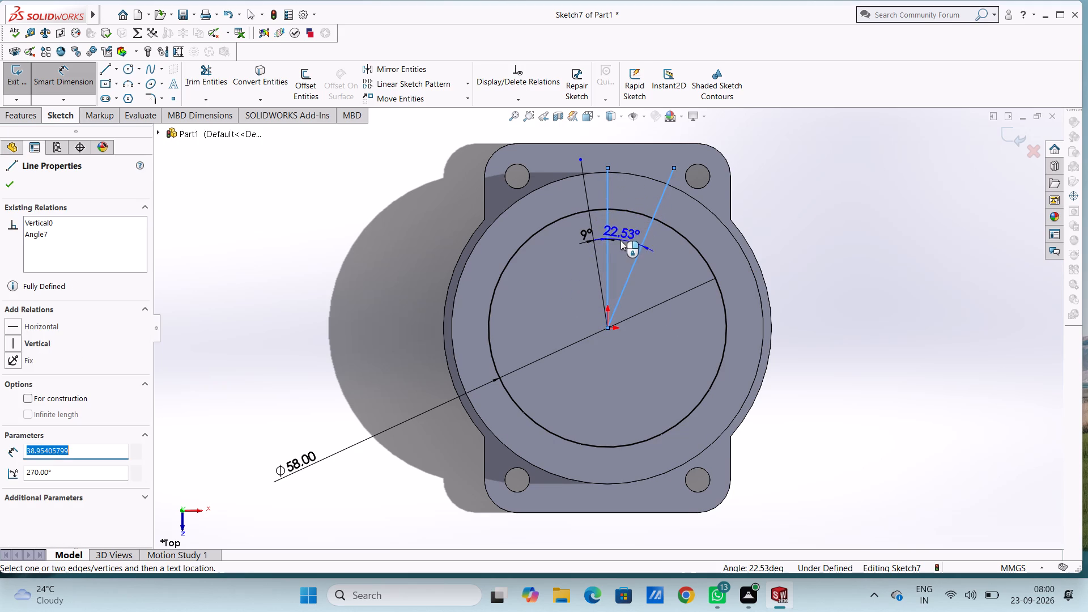
{"action": "left_click", "coordinate": [618, 241]}
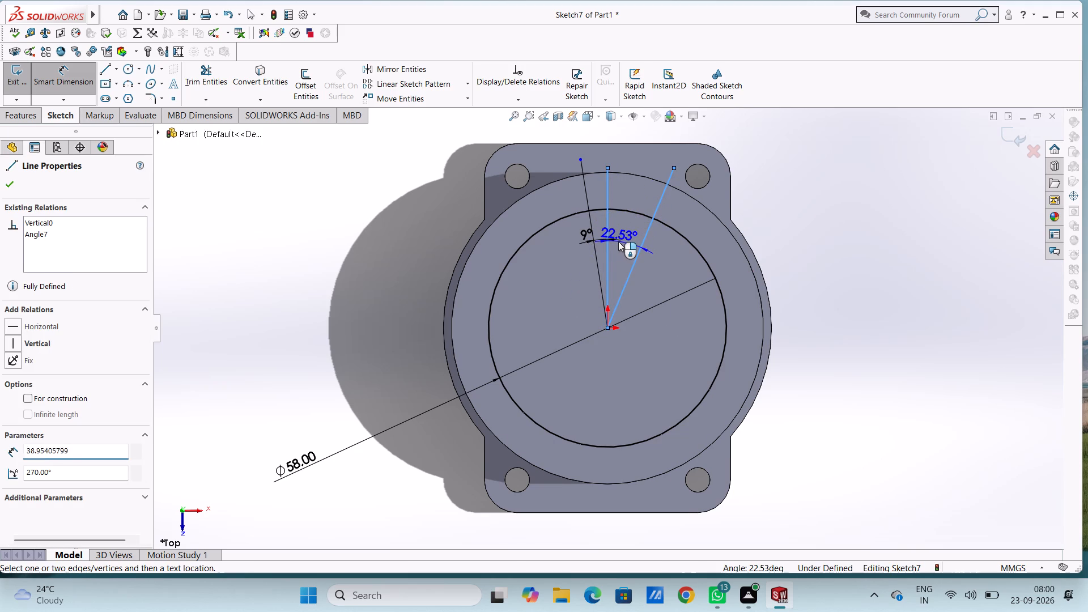
{"action": "key", "text": "9"}
{"action": "key", "text": "Return"}
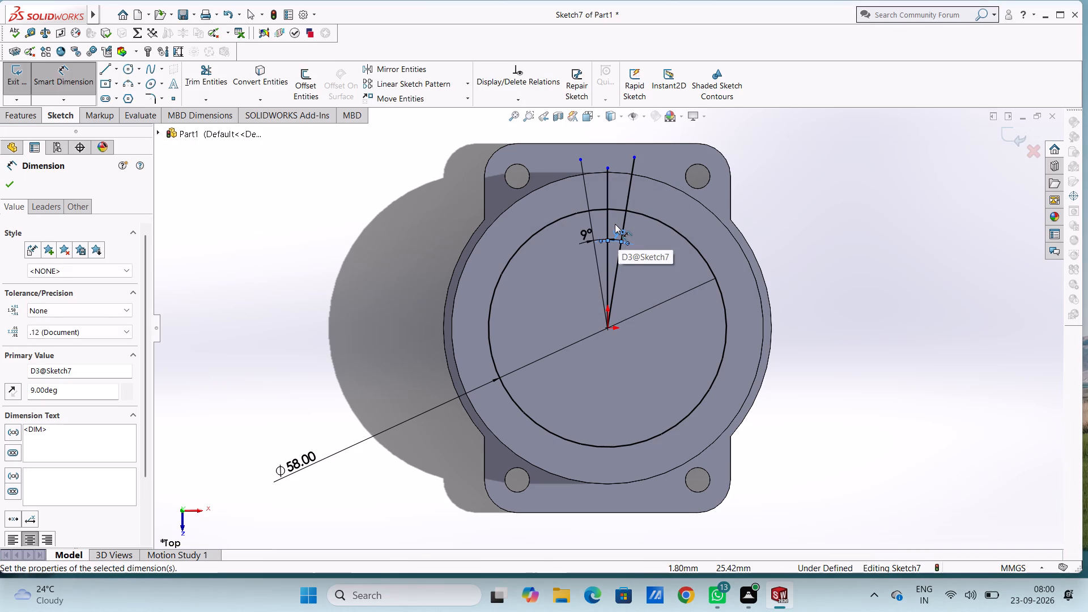
{"action": "left_click", "coordinate": [644, 296]}
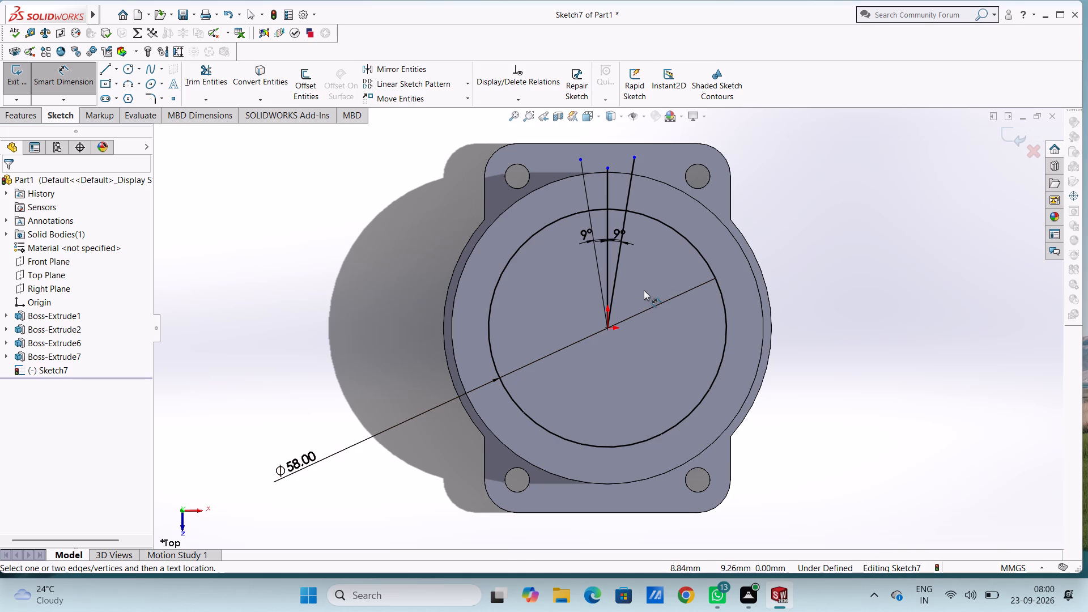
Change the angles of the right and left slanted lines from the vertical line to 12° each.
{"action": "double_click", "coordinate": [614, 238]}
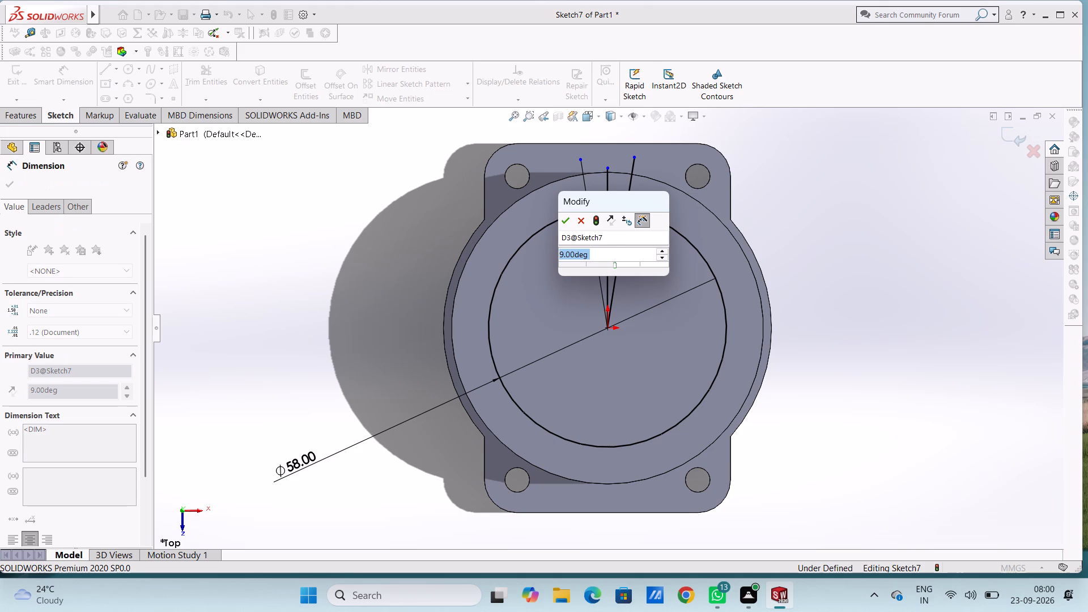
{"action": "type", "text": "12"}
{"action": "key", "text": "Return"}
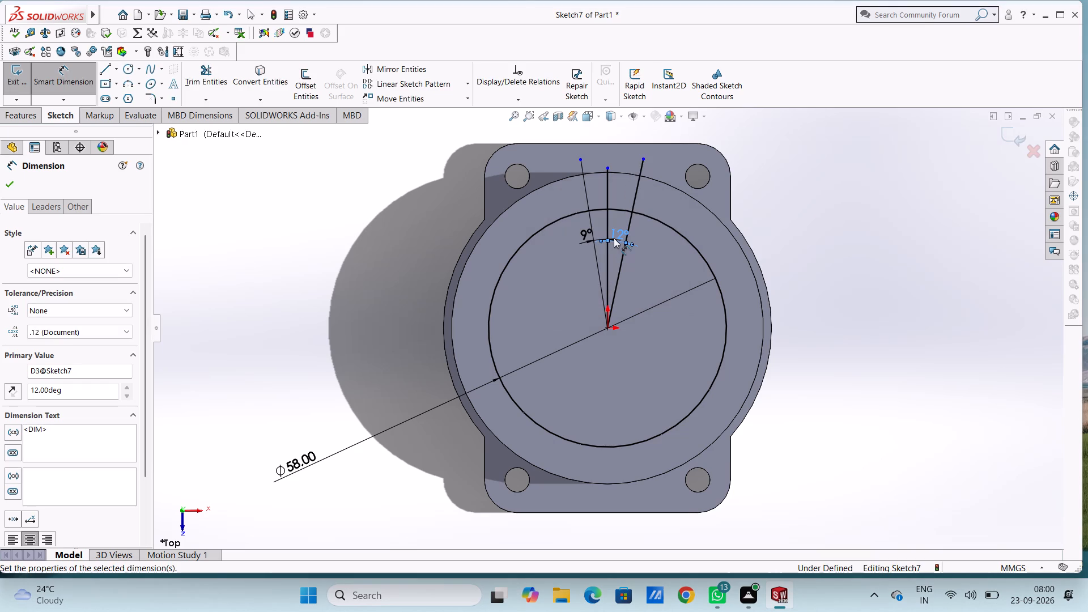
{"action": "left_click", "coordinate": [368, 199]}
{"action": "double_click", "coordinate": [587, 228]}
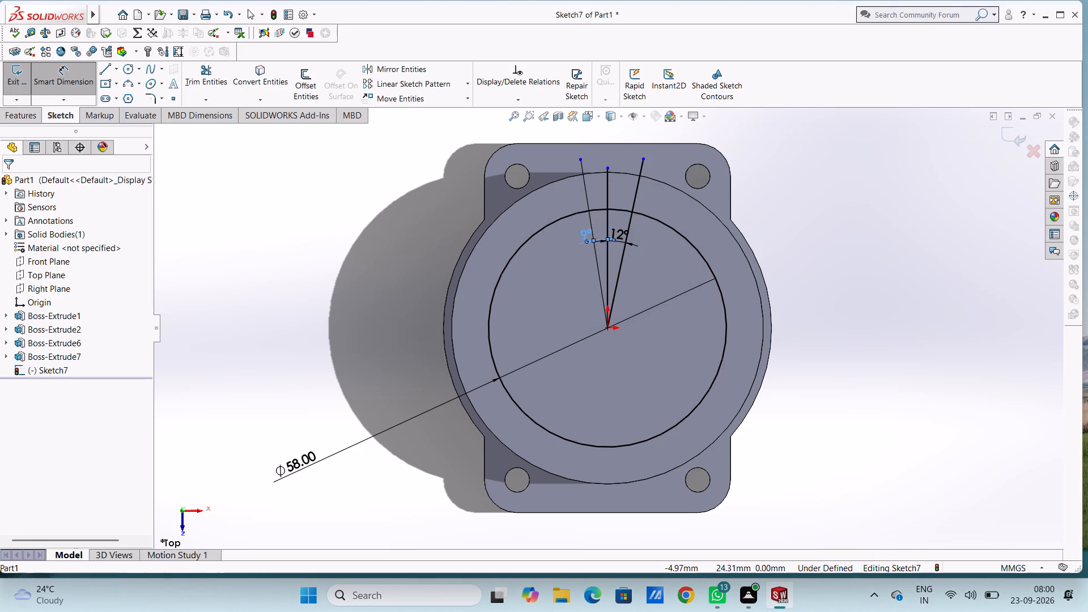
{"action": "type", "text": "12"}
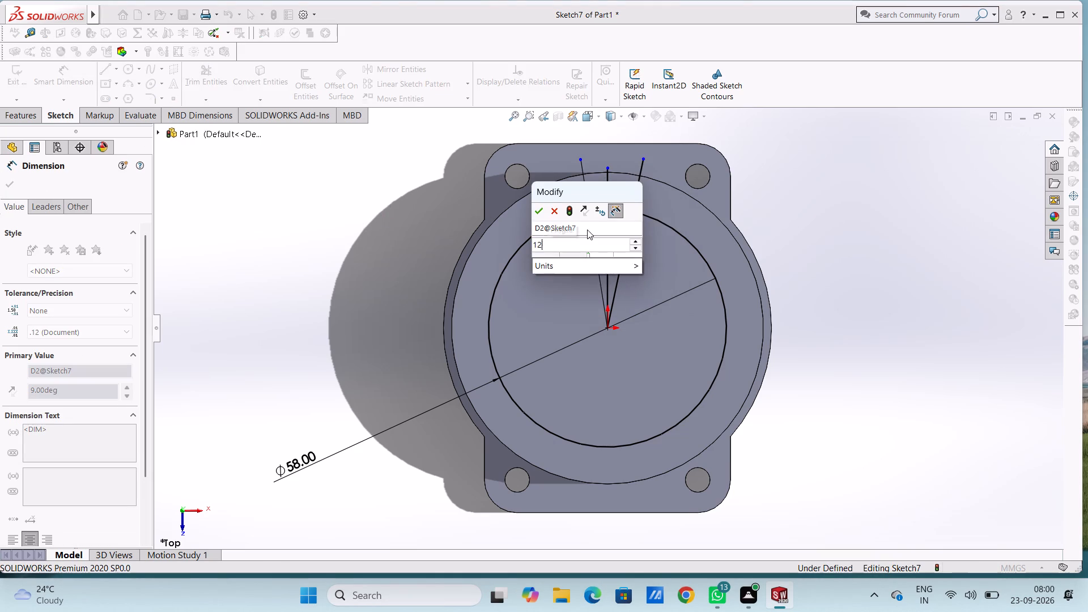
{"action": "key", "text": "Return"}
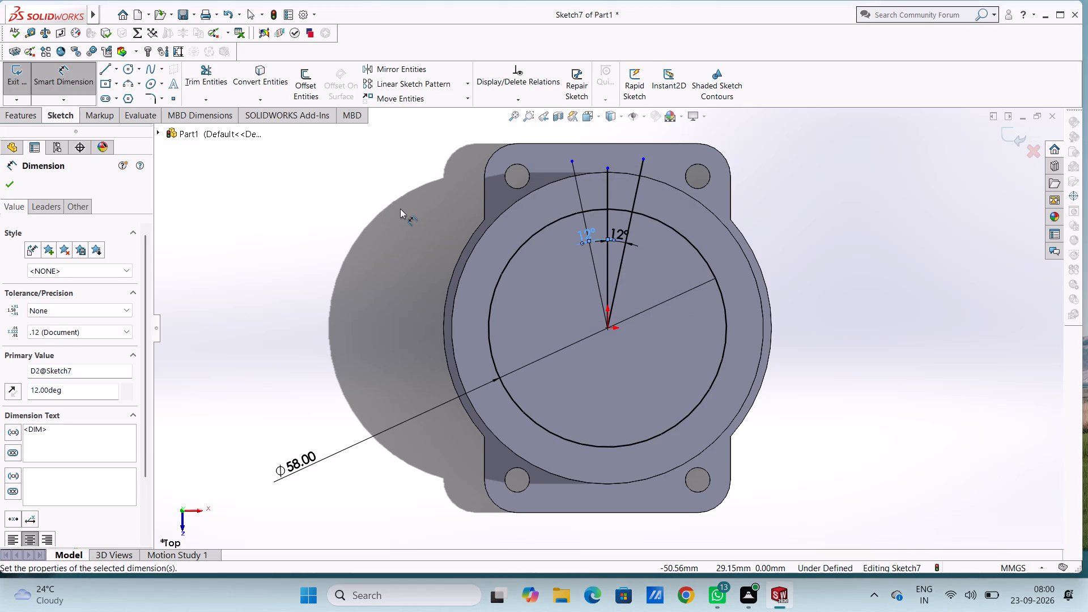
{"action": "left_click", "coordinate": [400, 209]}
Sketch two circles of 4 mm radius centred where the left and right slanted lines cross the 58 mm circle.
{"action": "scroll", "coordinate": [674, 210], "scroll_direction": "down", "scroll_amount": 4}
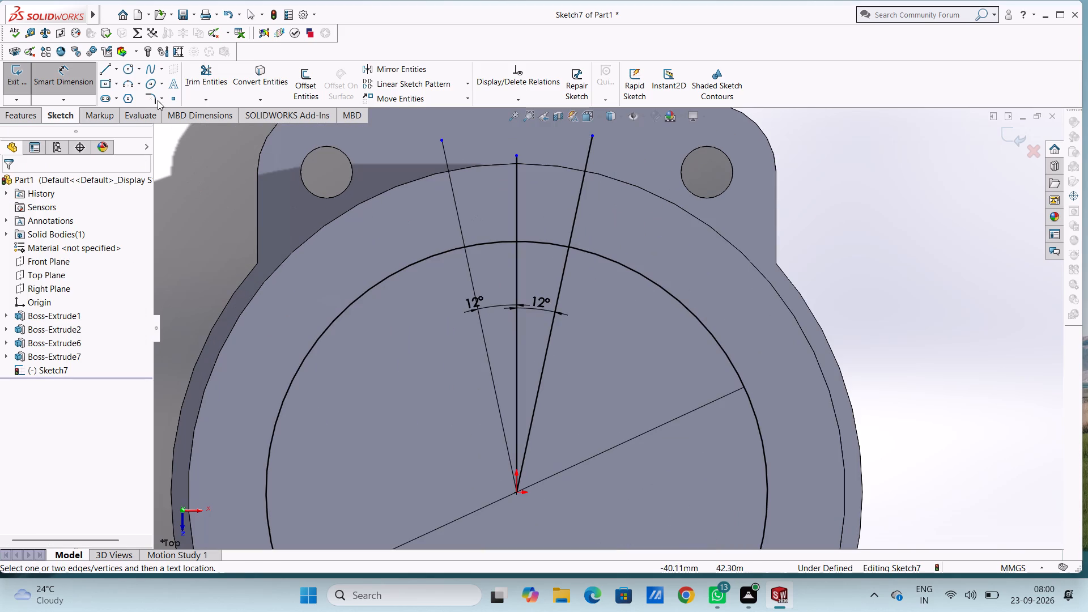
{"action": "left_click", "coordinate": [126, 68]}
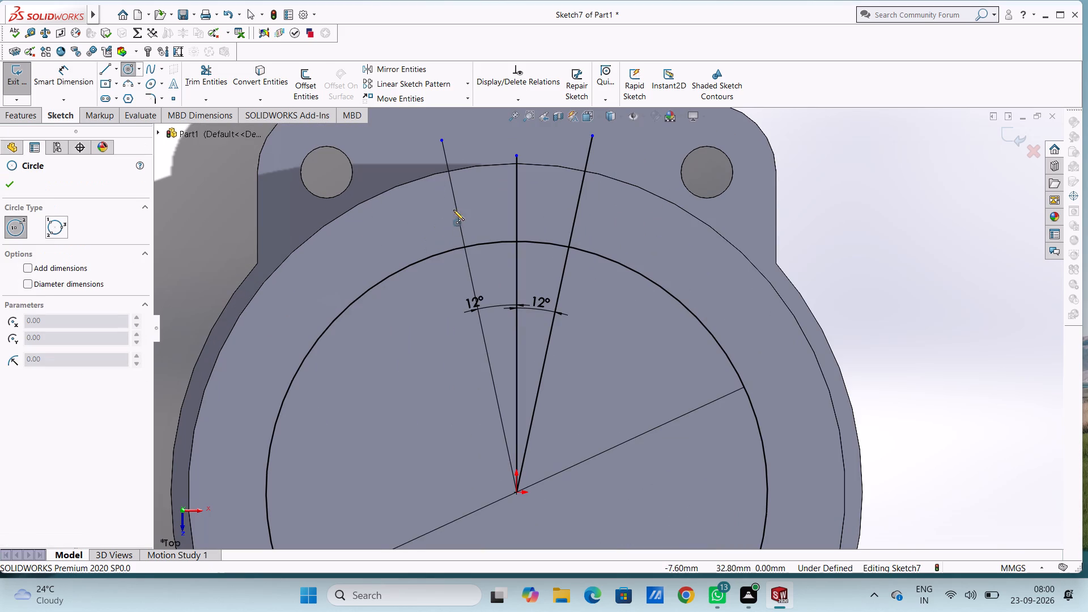
{"action": "left_click", "coordinate": [465, 247]}
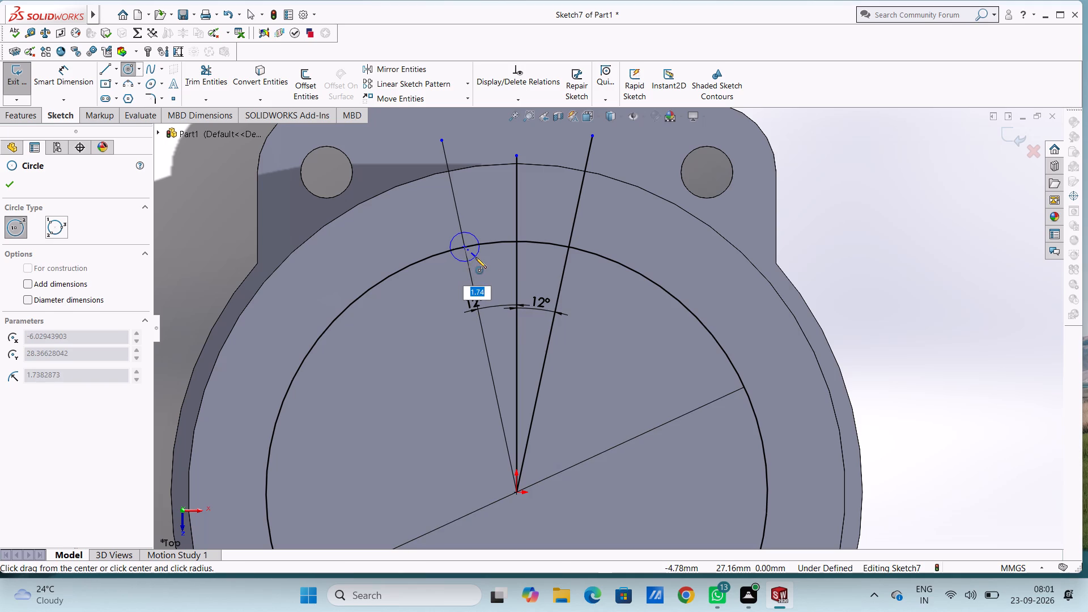
{"action": "key", "text": "4"}
{"action": "key", "text": "Return"}
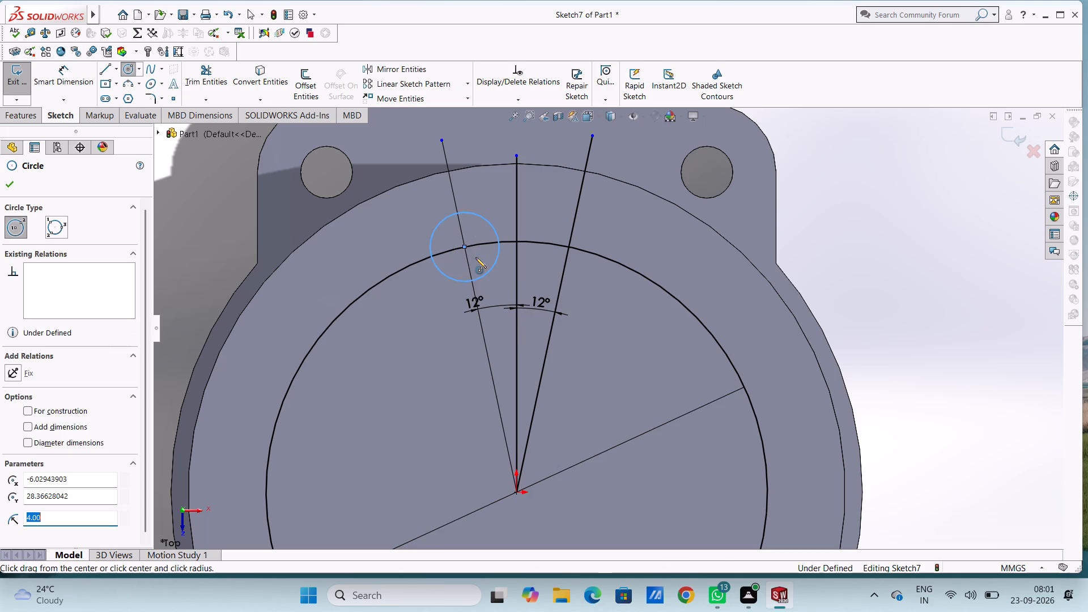
{"action": "left_click", "coordinate": [568, 246]}
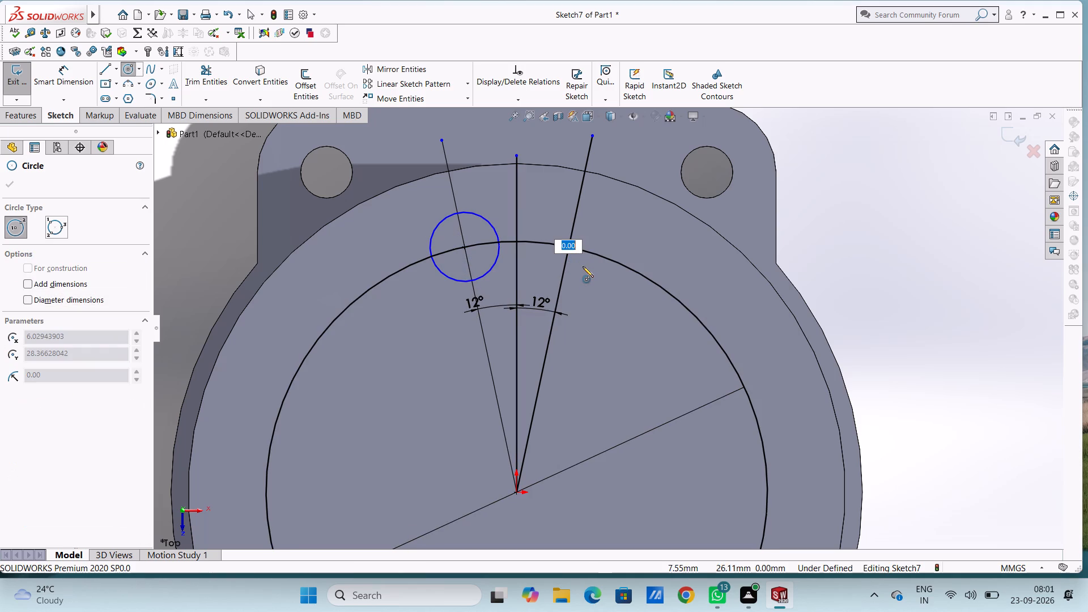
{"action": "key", "text": "4"}
{"action": "key", "text": "Return"}
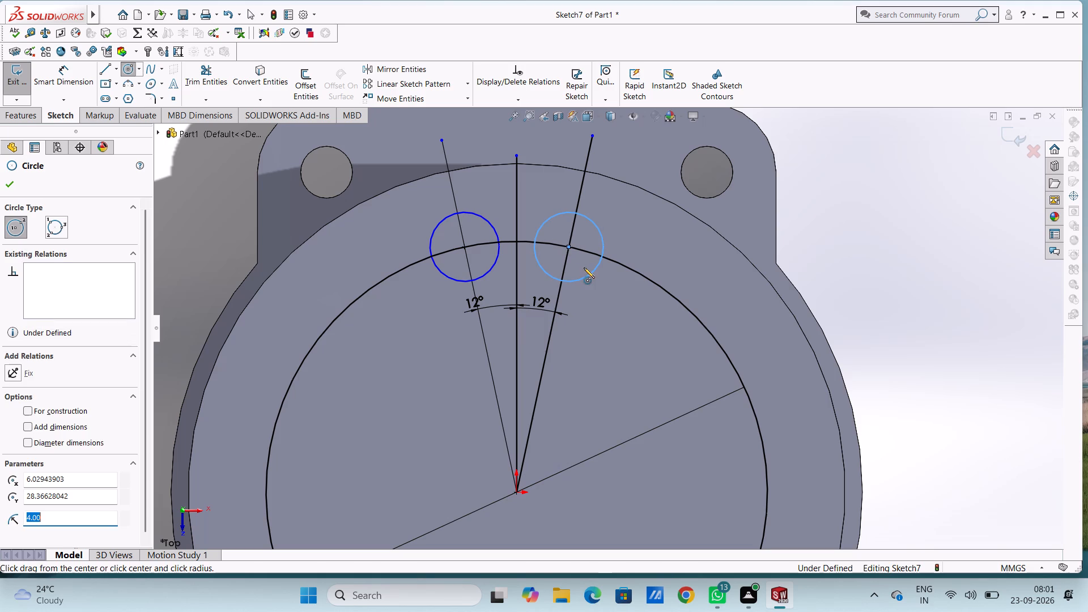
{"action": "key", "text": "Escape"}
{"action": "key", "text": "Escape"}
{"action": "key", "text": "Escape"}
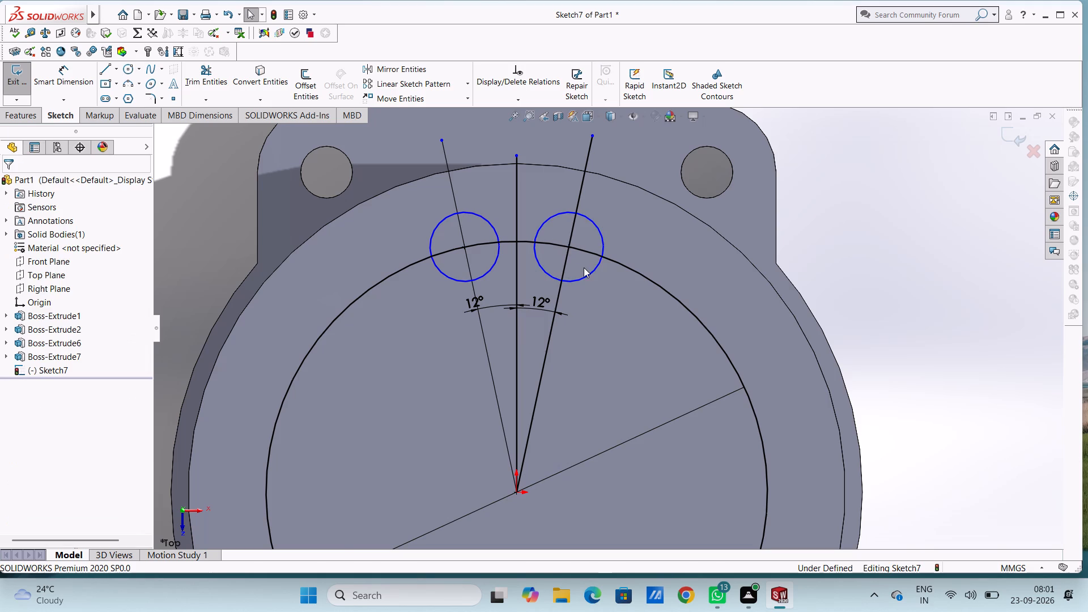
Set the angles between the vertical line and the left and right slanted lines to 15° each.
{"action": "scroll", "coordinate": [584, 267], "scroll_direction": "up", "scroll_amount": 4}
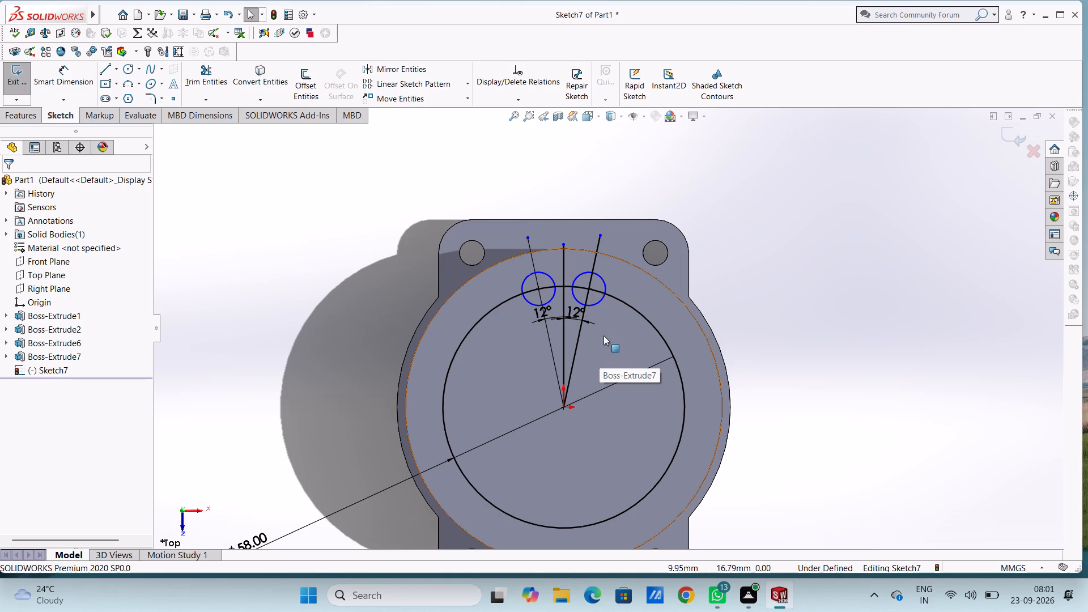
{"action": "double_click", "coordinate": [552, 317]}
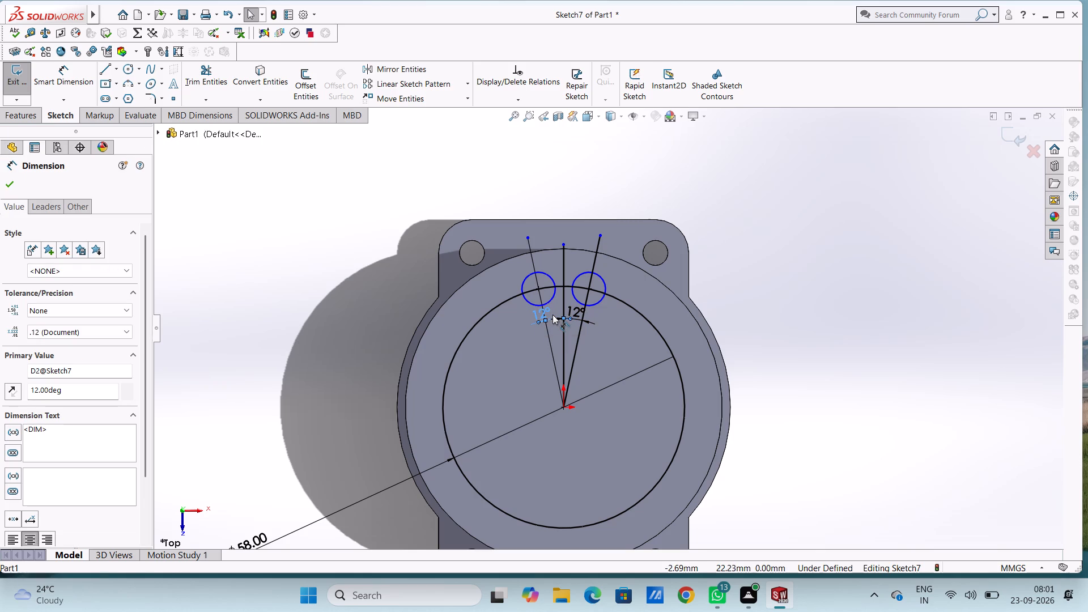
{"action": "left_click", "coordinate": [288, 287]}
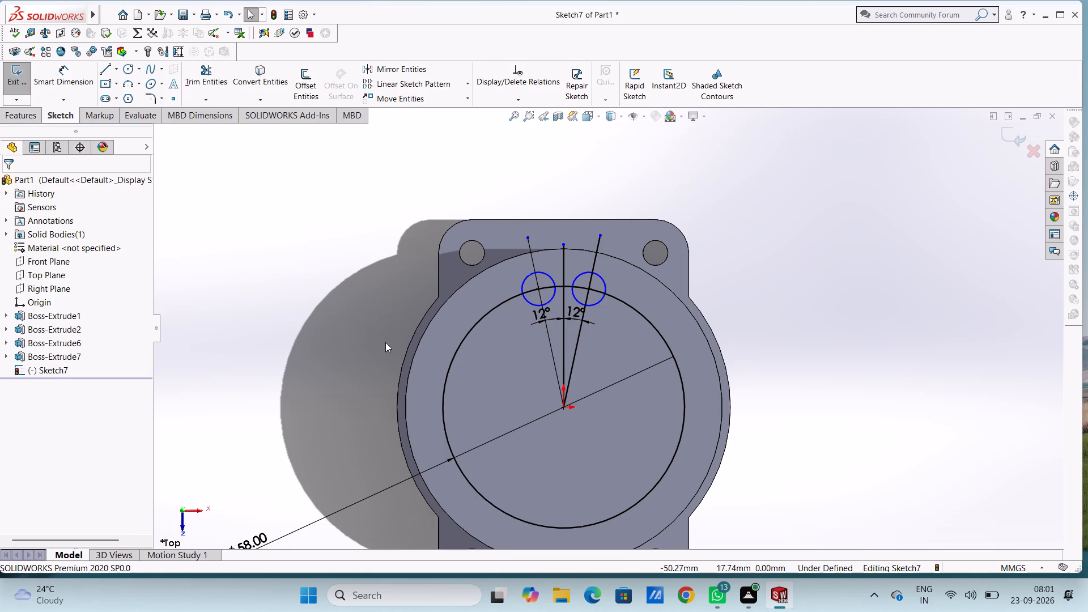
{"action": "double_click", "coordinate": [543, 321]}
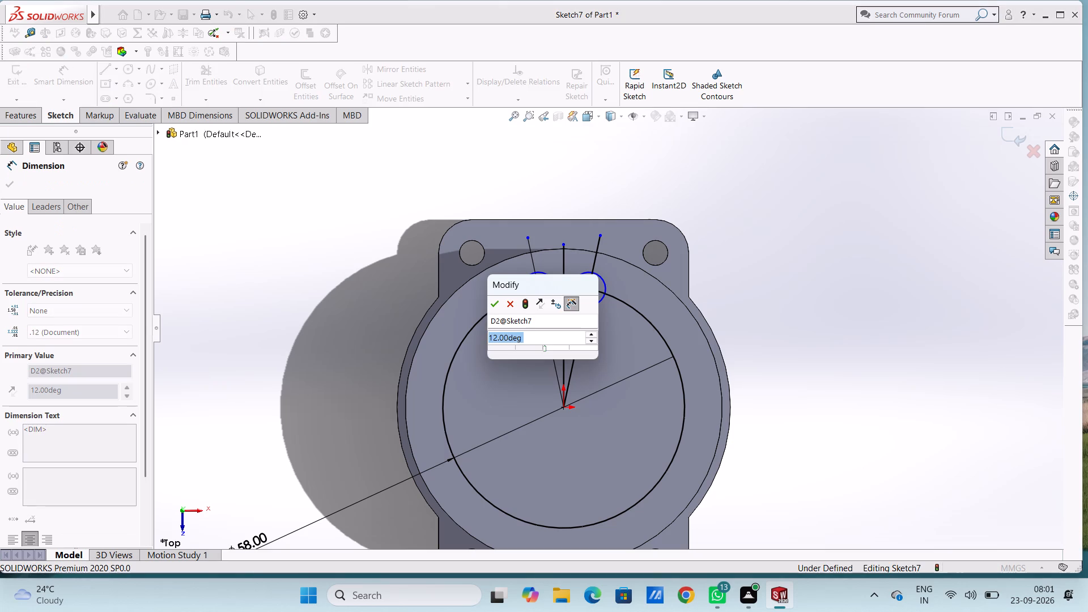
{"action": "type", "text": "15"}
{"action": "key", "text": "Return"}
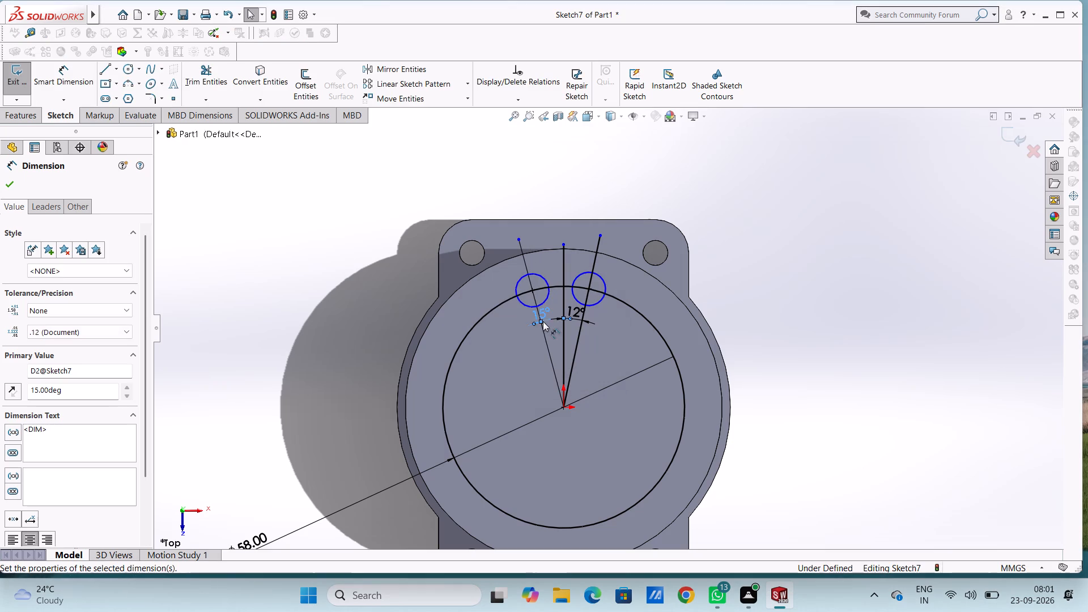
{"action": "left_click", "coordinate": [347, 257]}
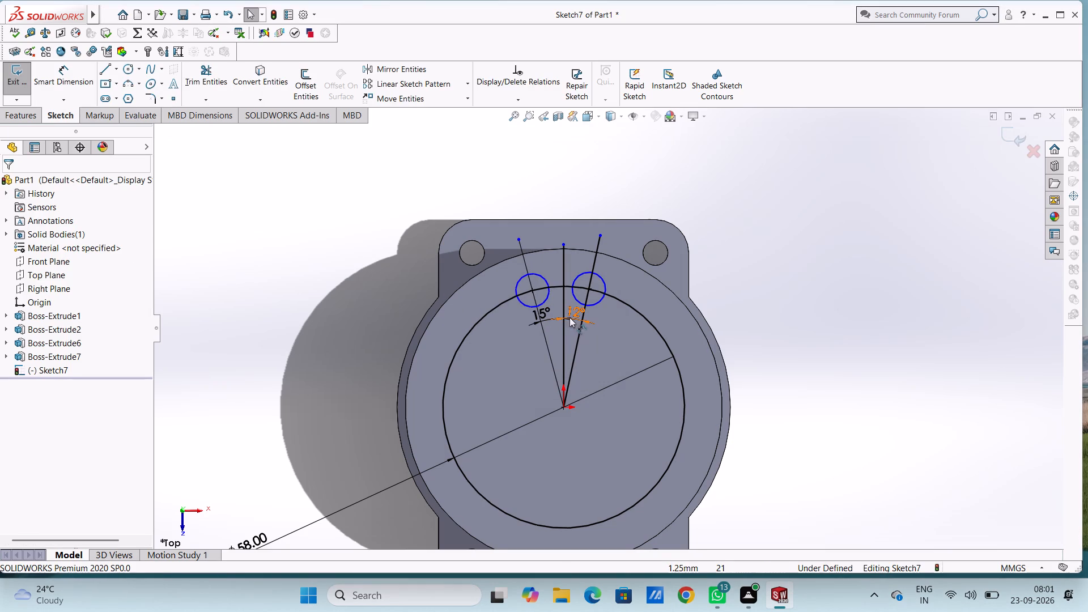
{"action": "double_click", "coordinate": [571, 317]}
{"action": "type", "text": "15"}
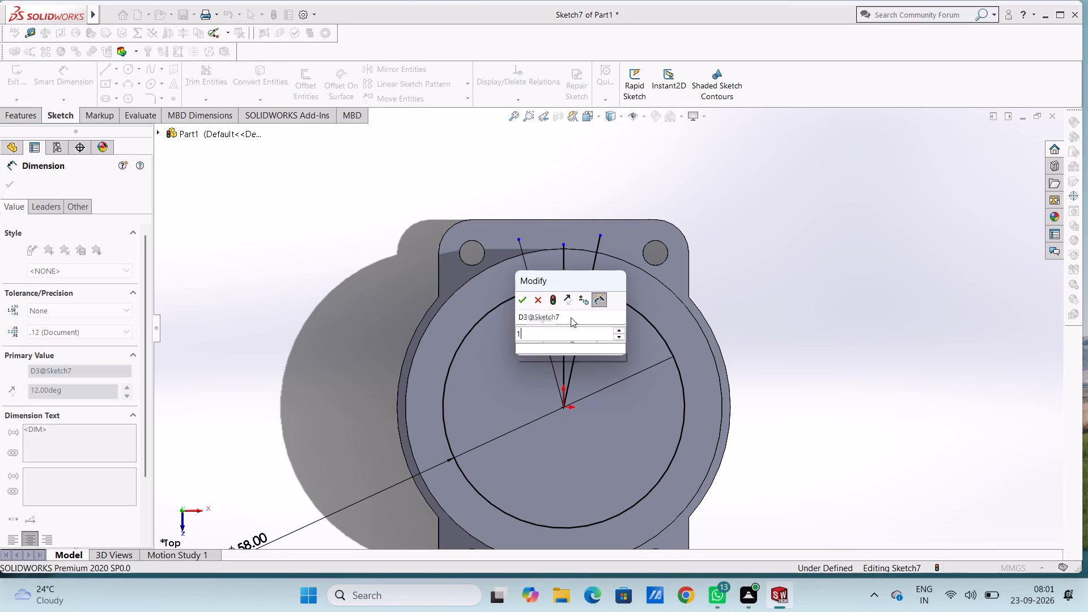
{"action": "key", "text": "Return"}
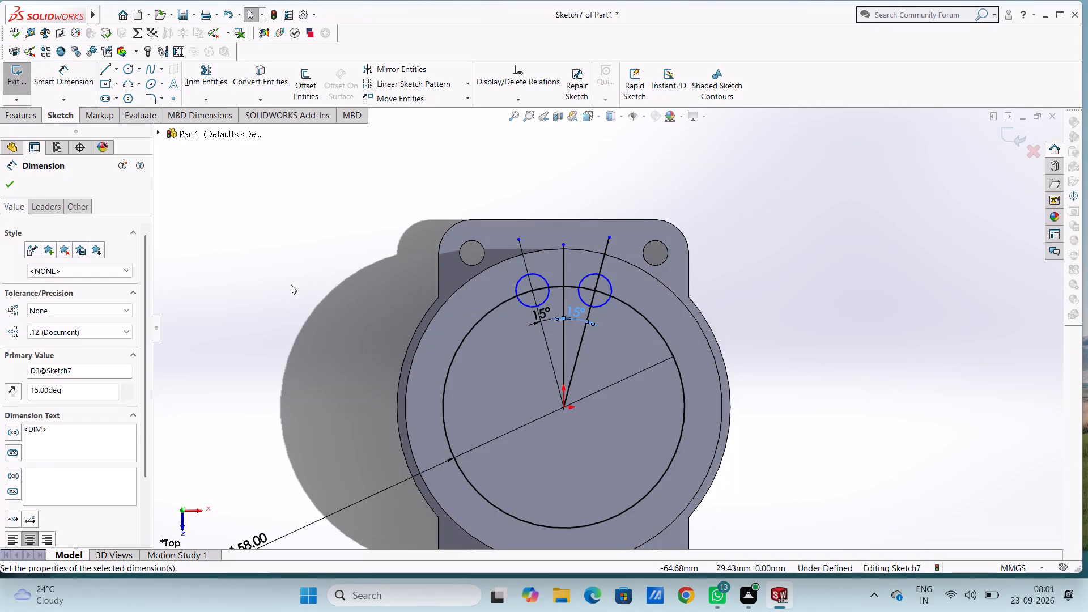
{"action": "left_click", "coordinate": [288, 287]}
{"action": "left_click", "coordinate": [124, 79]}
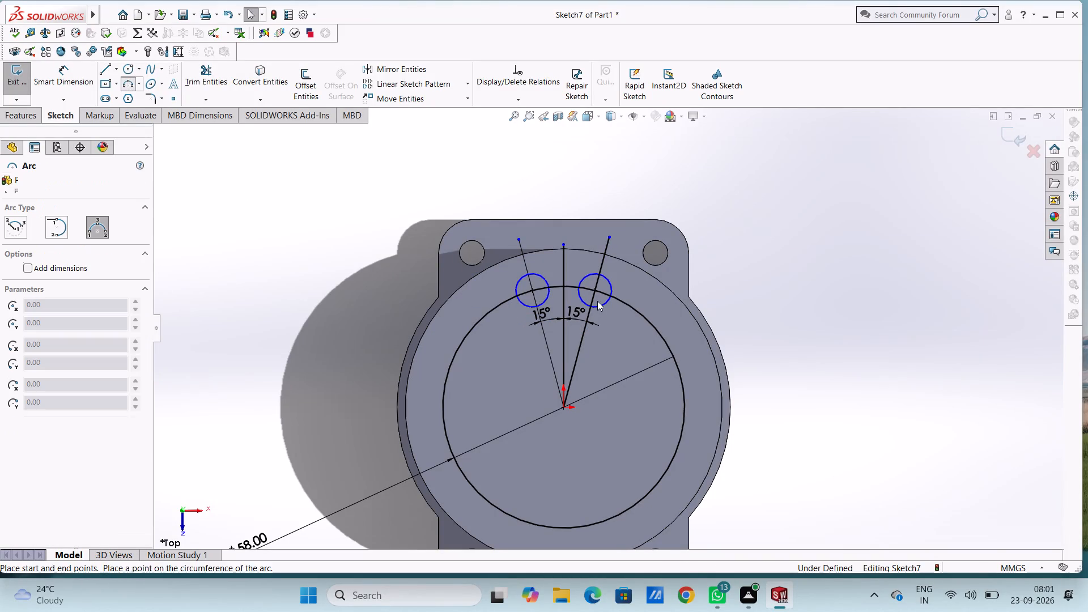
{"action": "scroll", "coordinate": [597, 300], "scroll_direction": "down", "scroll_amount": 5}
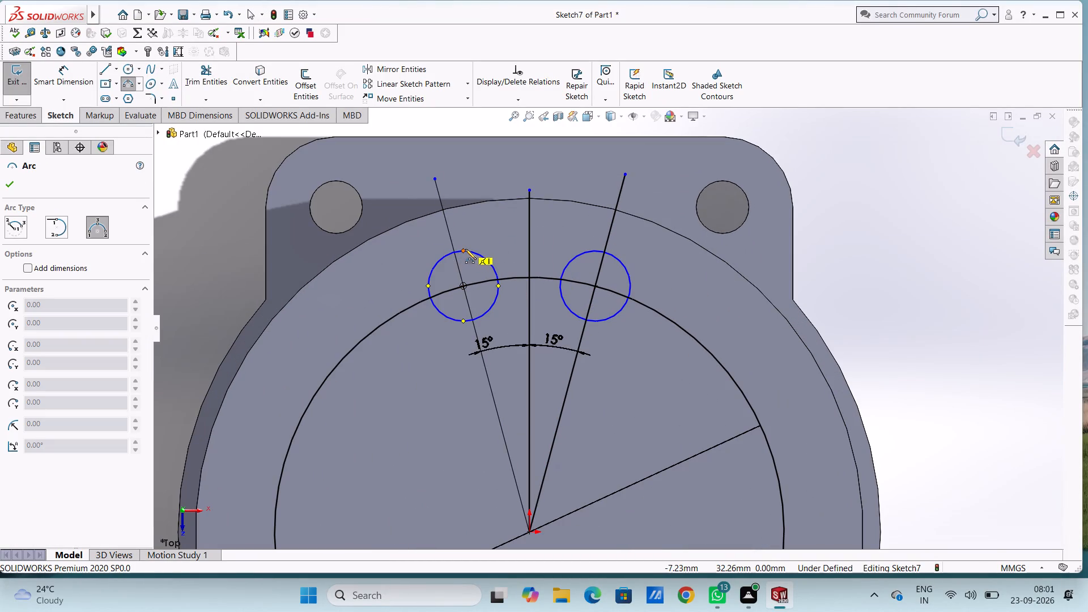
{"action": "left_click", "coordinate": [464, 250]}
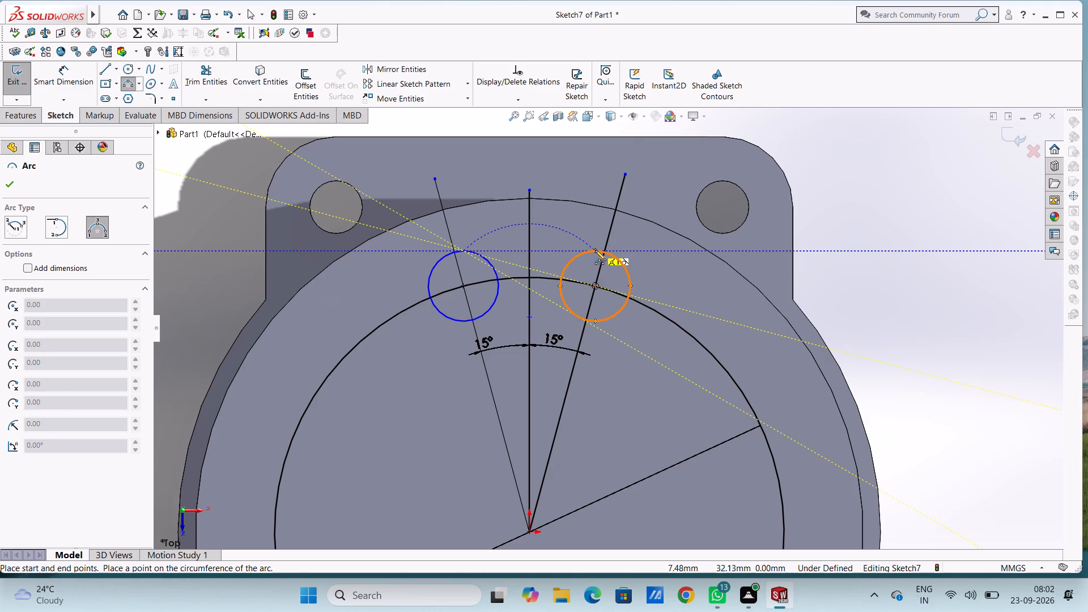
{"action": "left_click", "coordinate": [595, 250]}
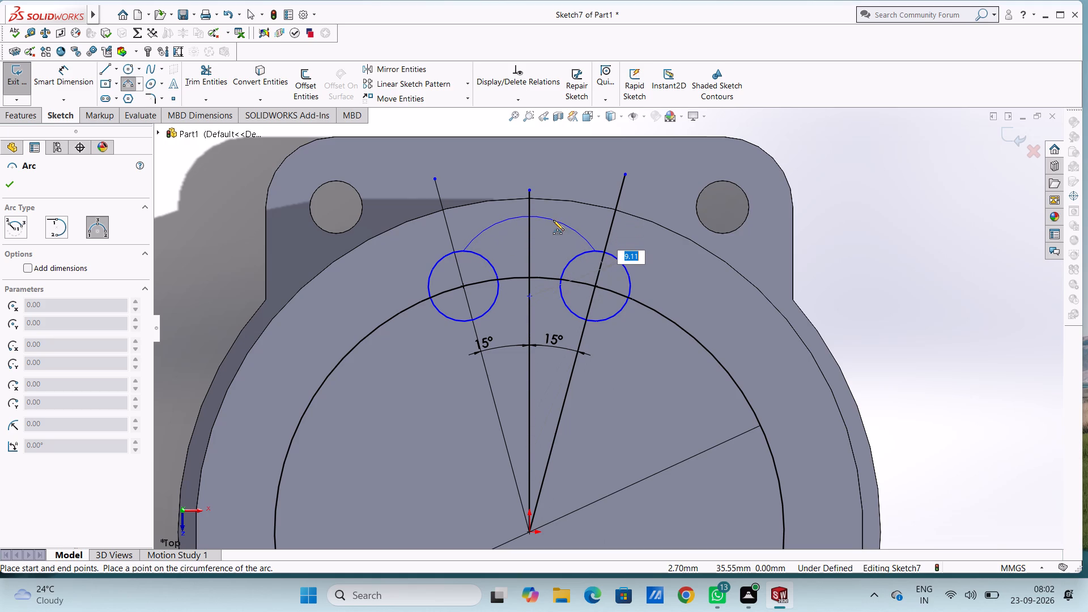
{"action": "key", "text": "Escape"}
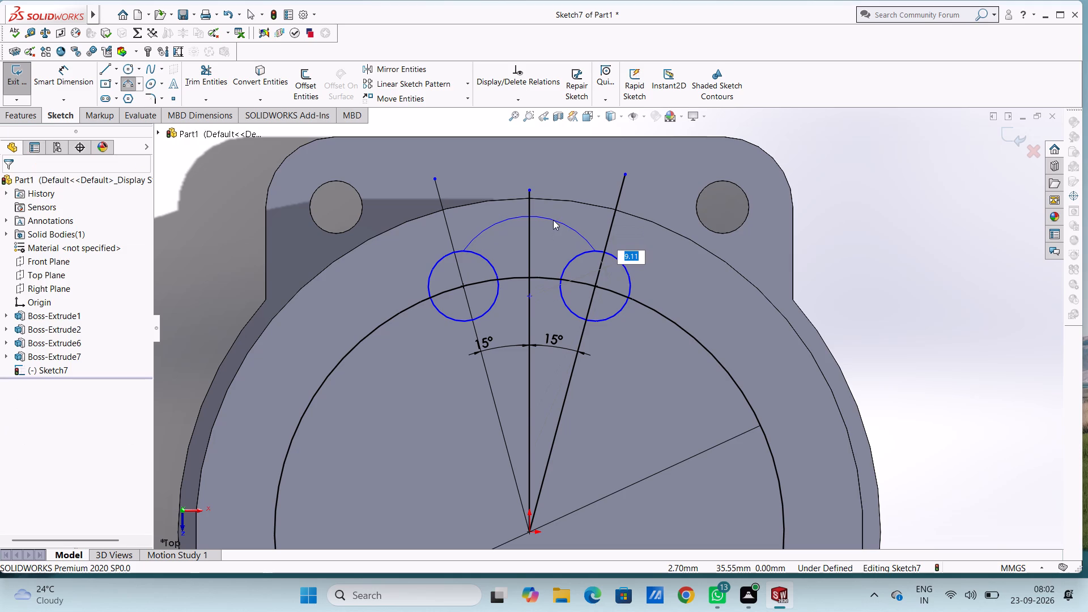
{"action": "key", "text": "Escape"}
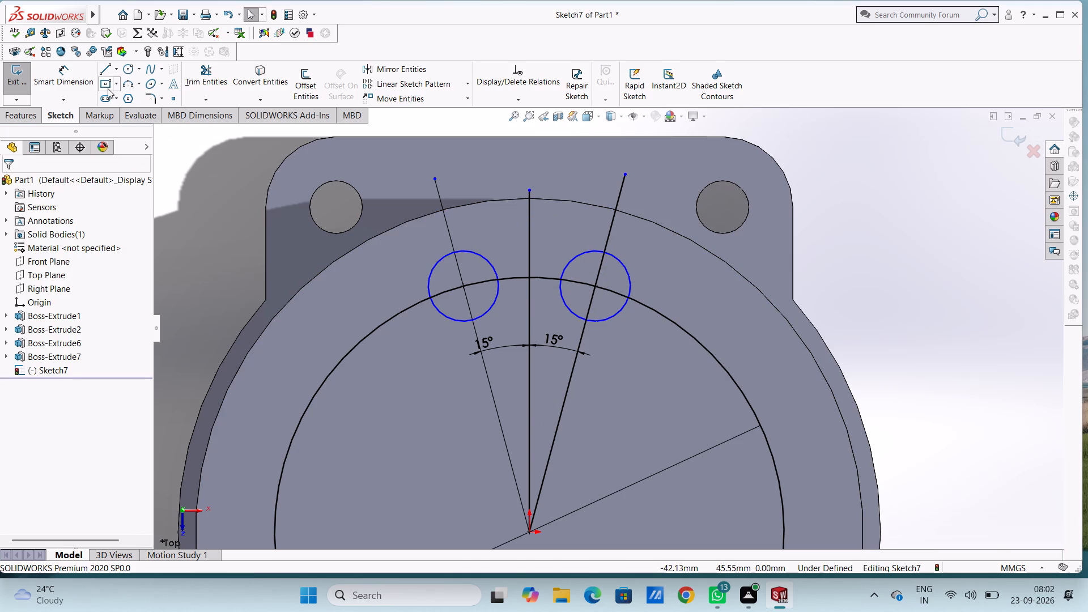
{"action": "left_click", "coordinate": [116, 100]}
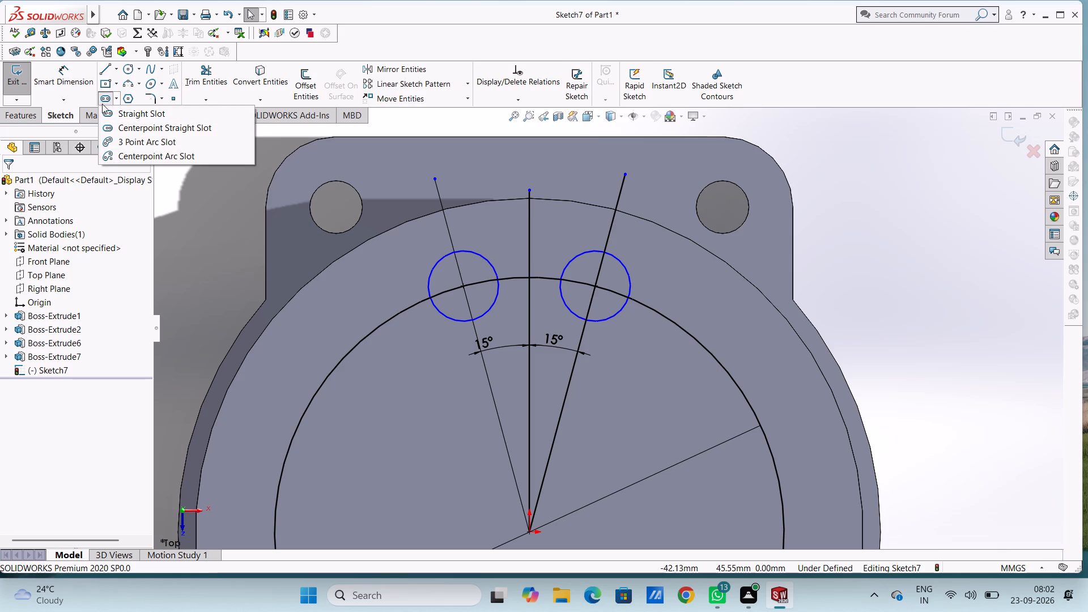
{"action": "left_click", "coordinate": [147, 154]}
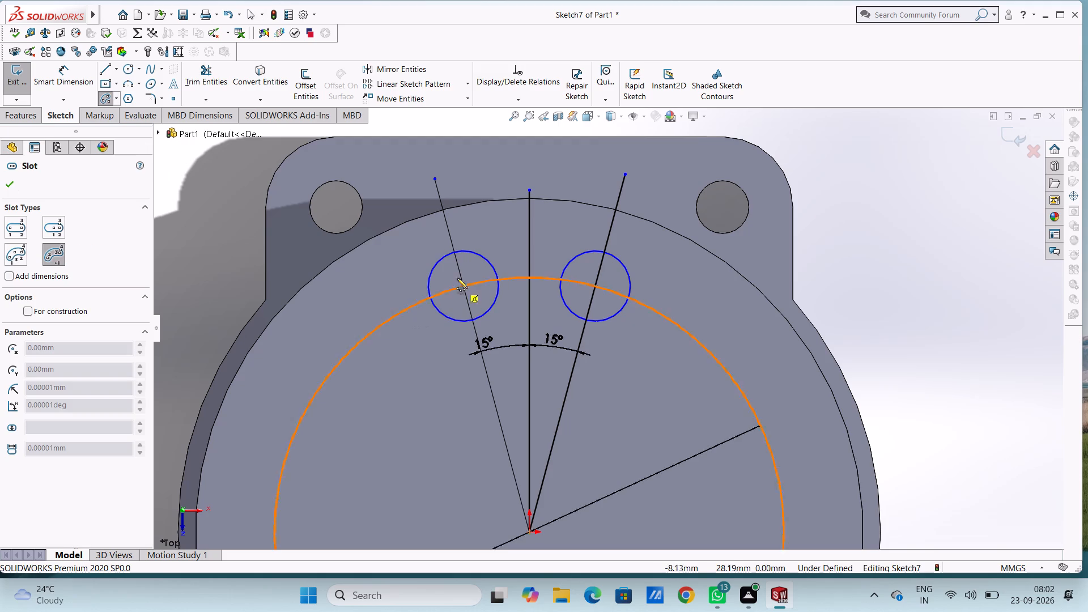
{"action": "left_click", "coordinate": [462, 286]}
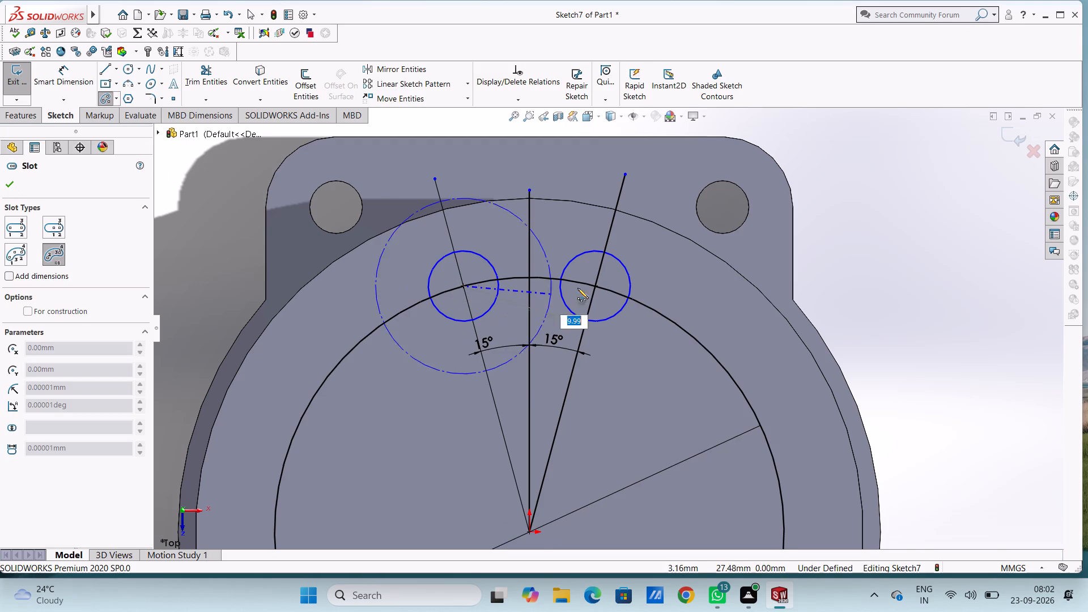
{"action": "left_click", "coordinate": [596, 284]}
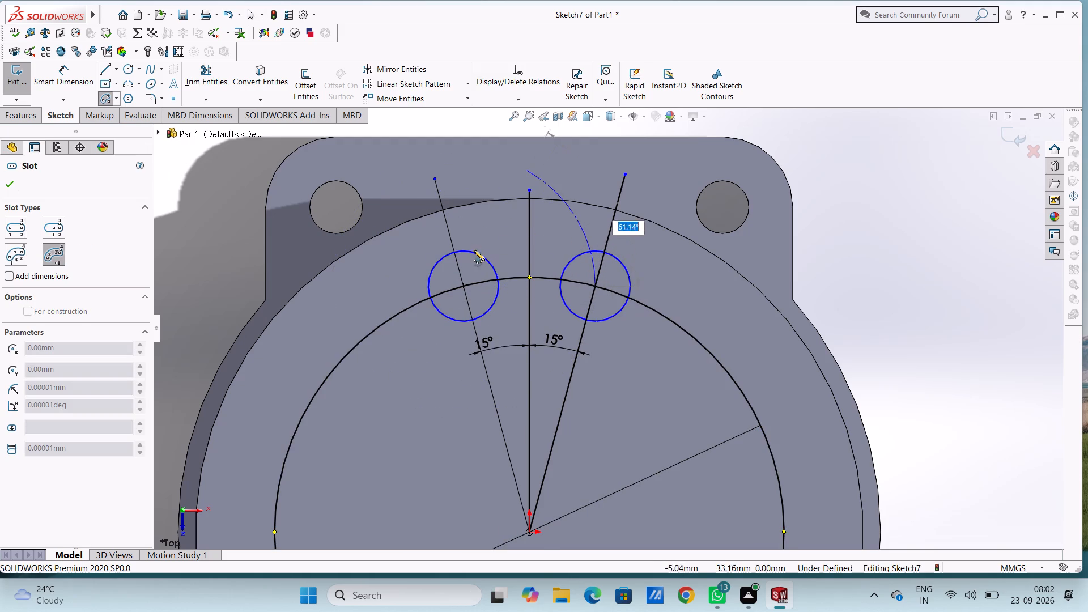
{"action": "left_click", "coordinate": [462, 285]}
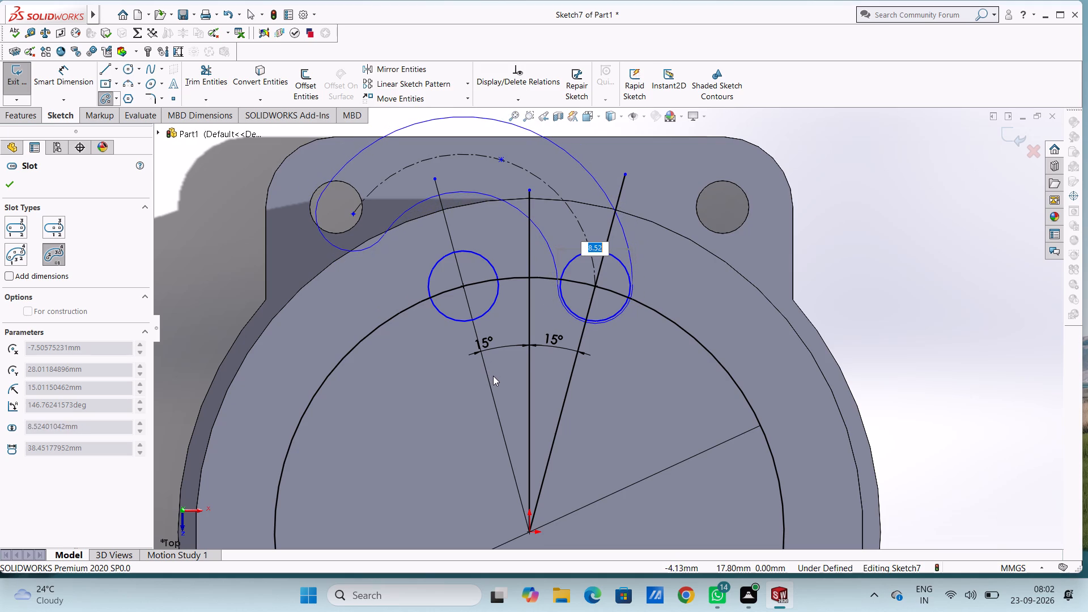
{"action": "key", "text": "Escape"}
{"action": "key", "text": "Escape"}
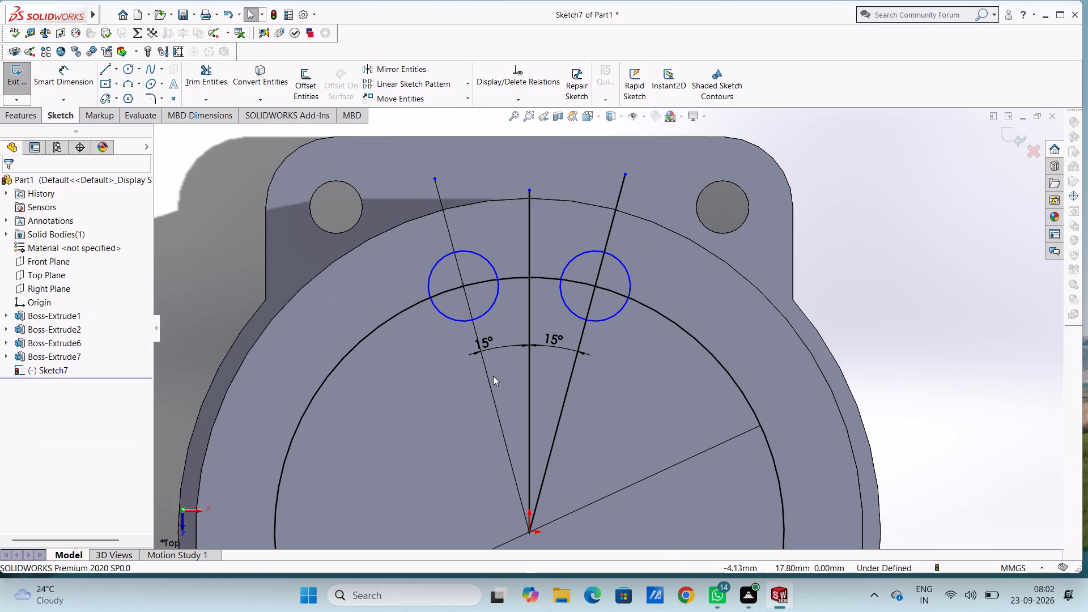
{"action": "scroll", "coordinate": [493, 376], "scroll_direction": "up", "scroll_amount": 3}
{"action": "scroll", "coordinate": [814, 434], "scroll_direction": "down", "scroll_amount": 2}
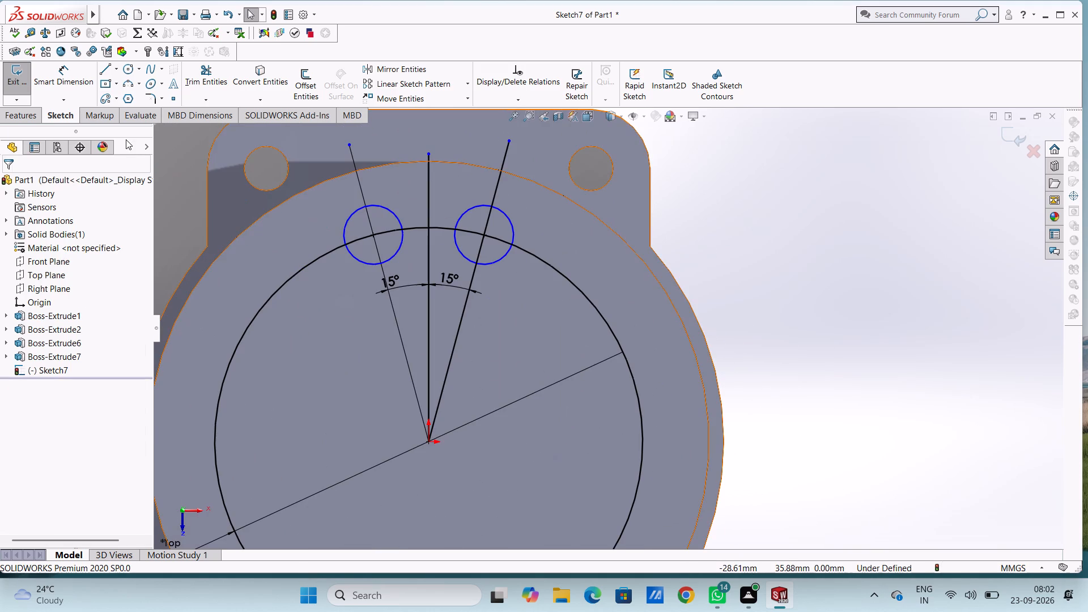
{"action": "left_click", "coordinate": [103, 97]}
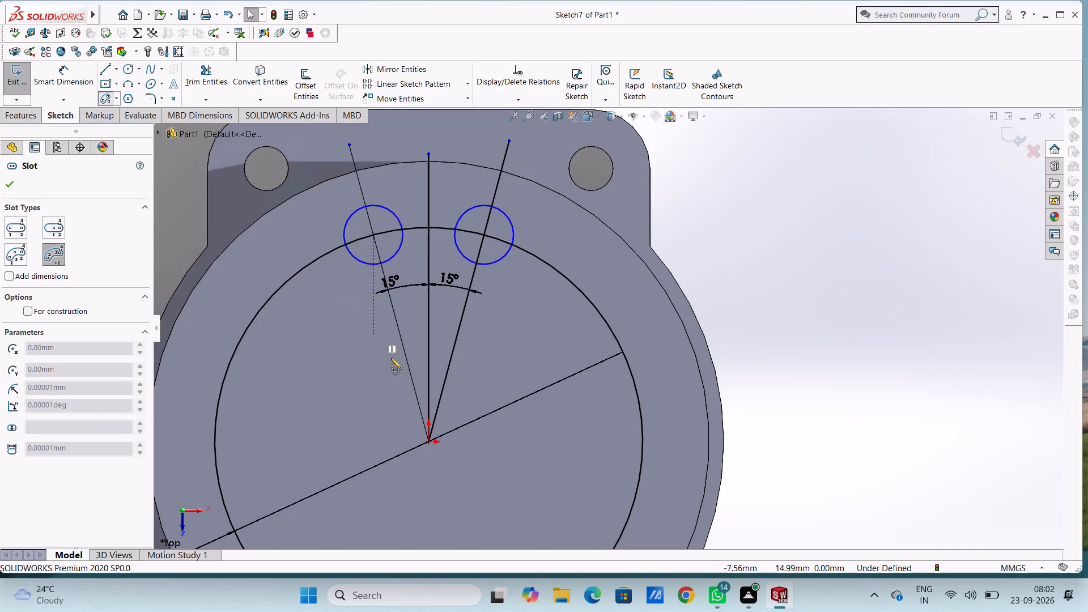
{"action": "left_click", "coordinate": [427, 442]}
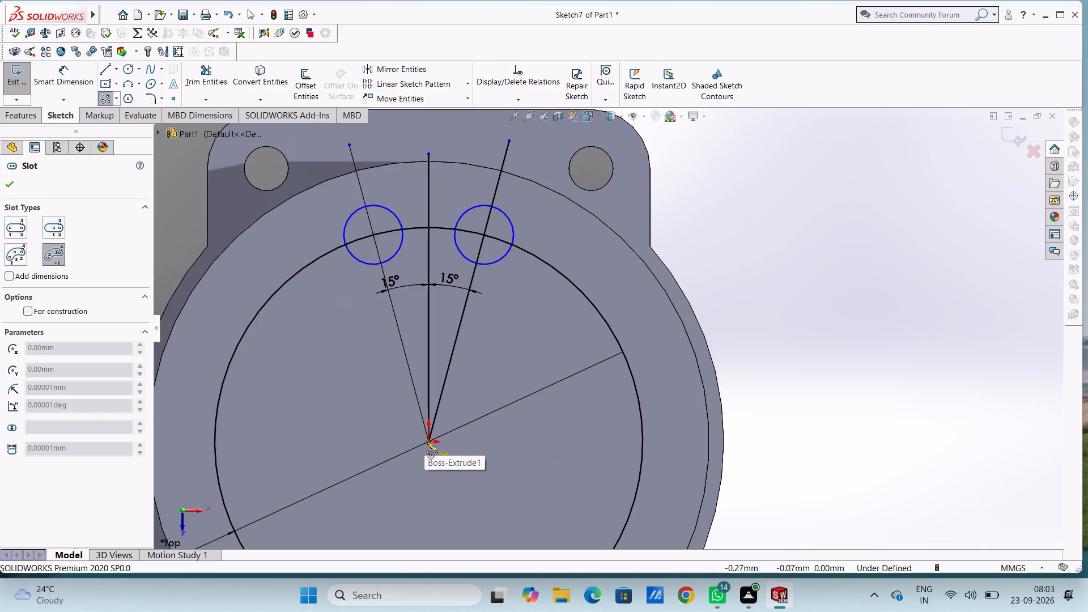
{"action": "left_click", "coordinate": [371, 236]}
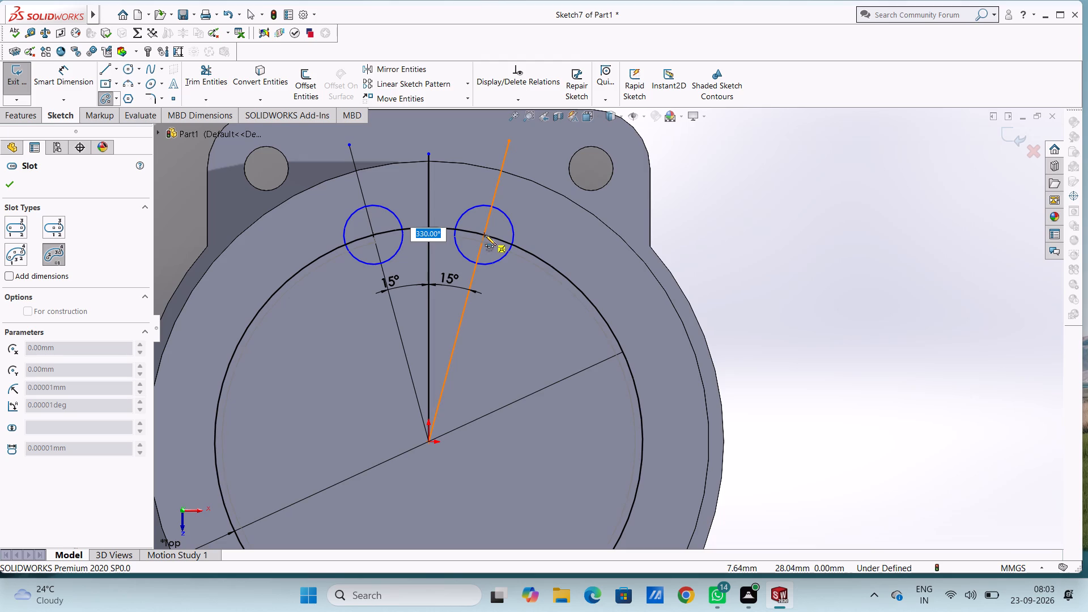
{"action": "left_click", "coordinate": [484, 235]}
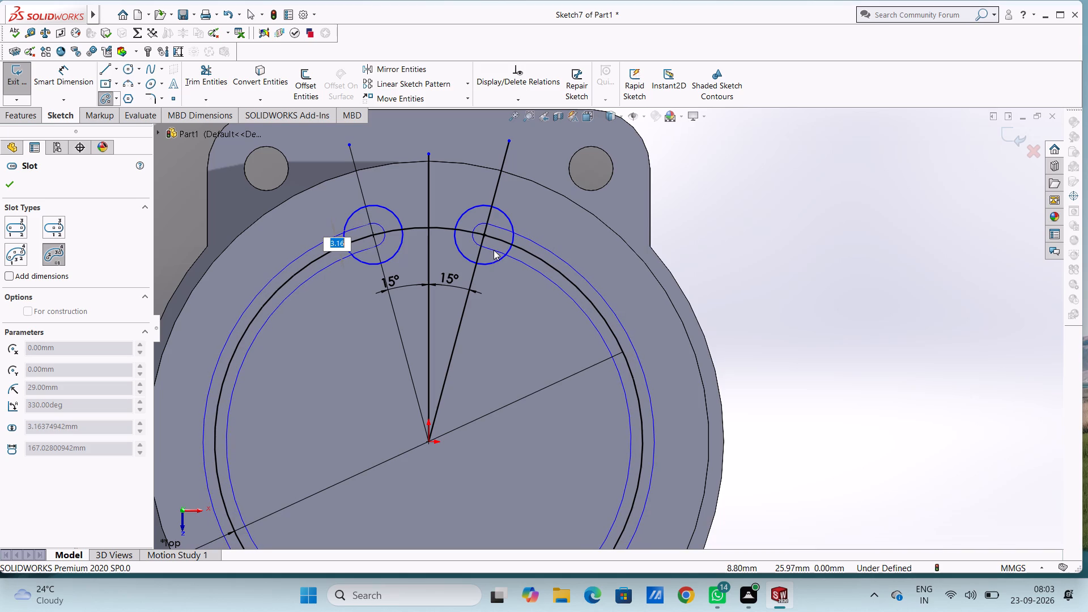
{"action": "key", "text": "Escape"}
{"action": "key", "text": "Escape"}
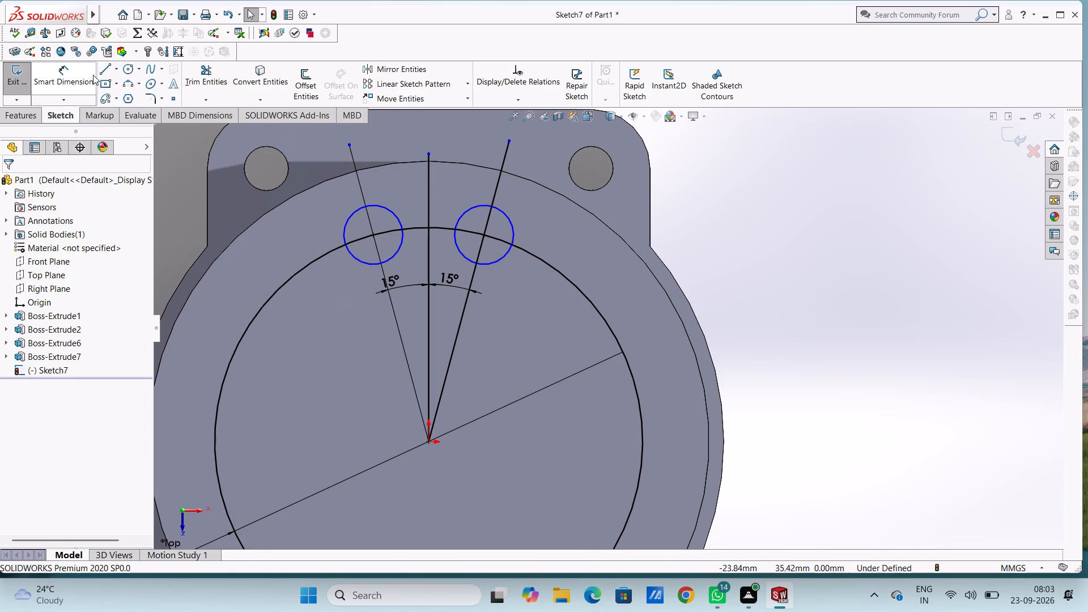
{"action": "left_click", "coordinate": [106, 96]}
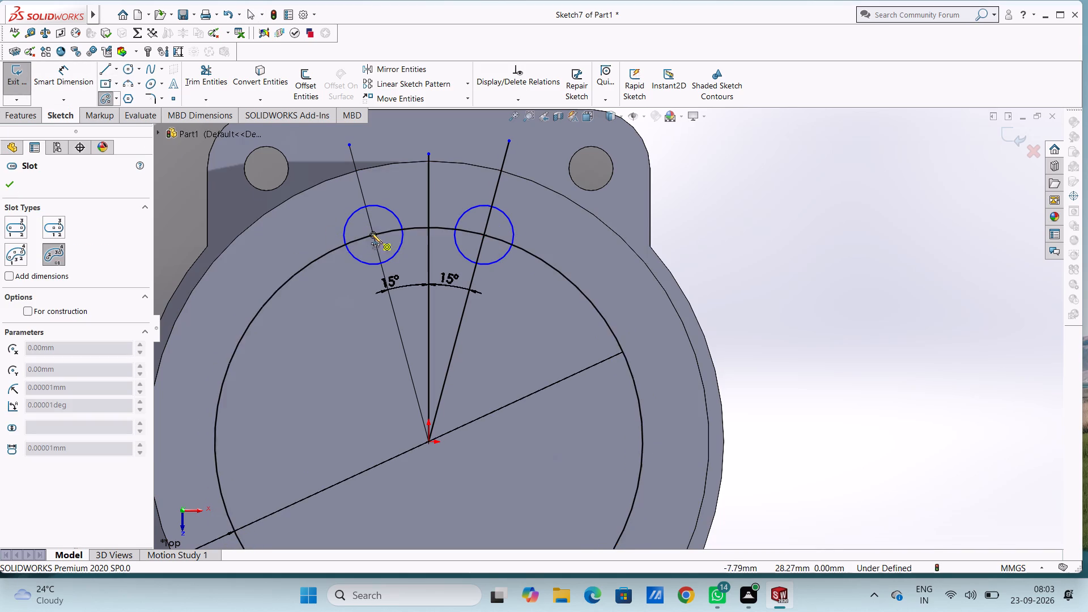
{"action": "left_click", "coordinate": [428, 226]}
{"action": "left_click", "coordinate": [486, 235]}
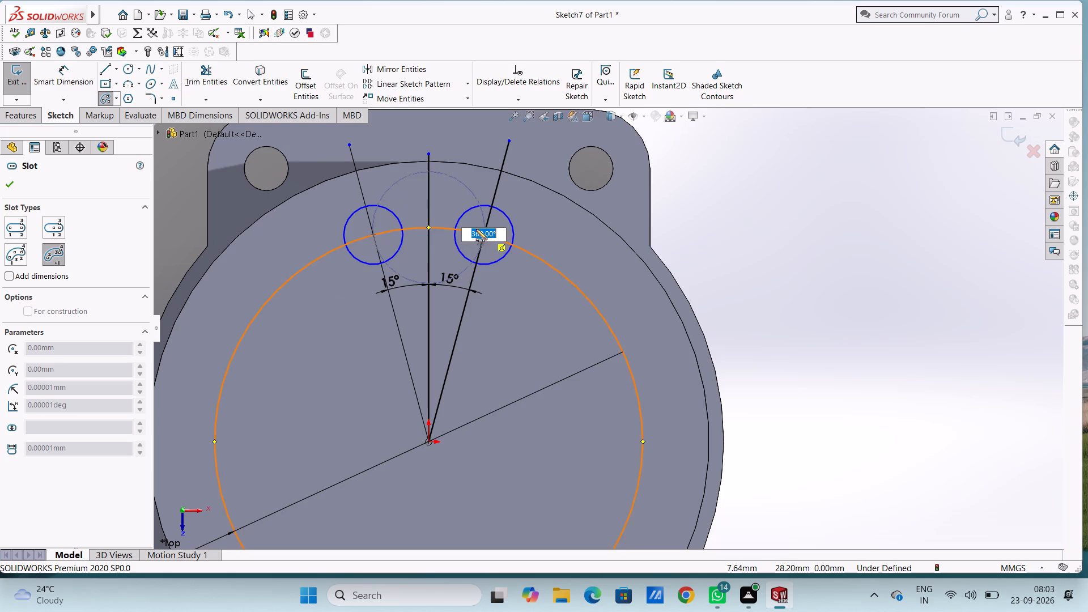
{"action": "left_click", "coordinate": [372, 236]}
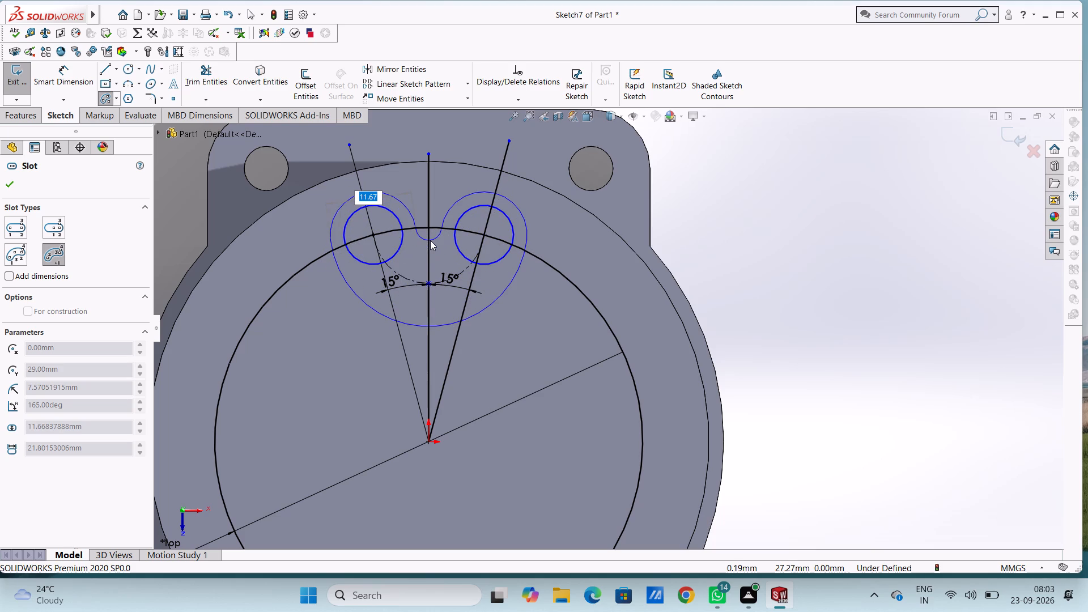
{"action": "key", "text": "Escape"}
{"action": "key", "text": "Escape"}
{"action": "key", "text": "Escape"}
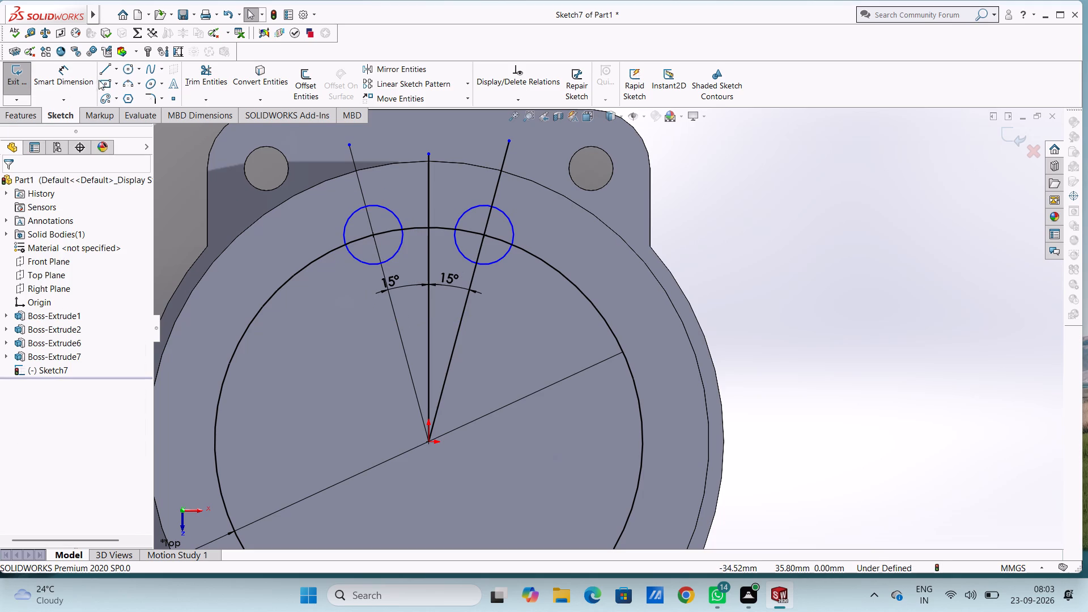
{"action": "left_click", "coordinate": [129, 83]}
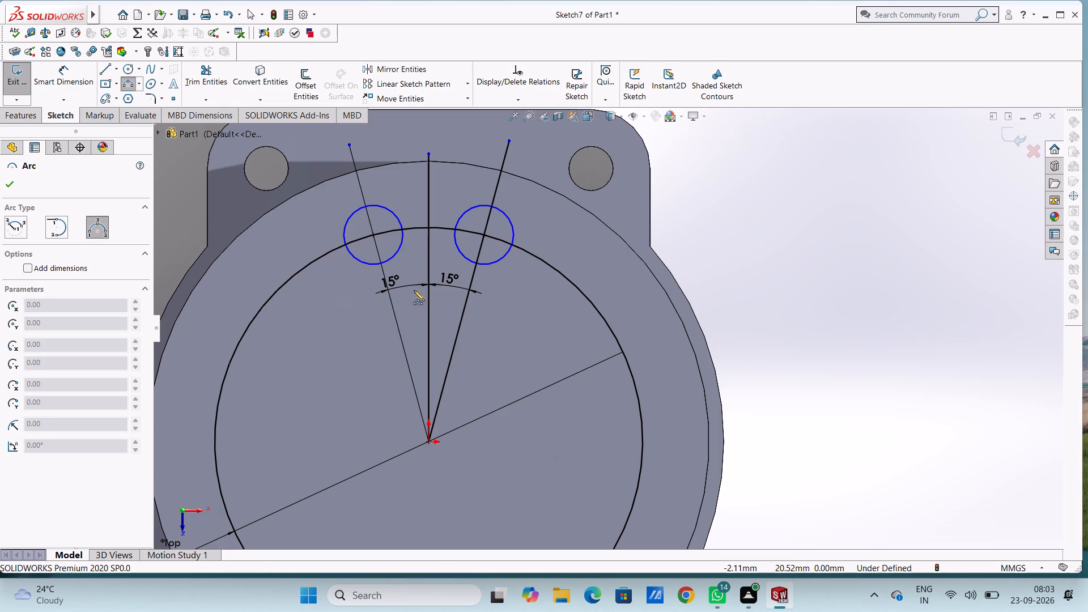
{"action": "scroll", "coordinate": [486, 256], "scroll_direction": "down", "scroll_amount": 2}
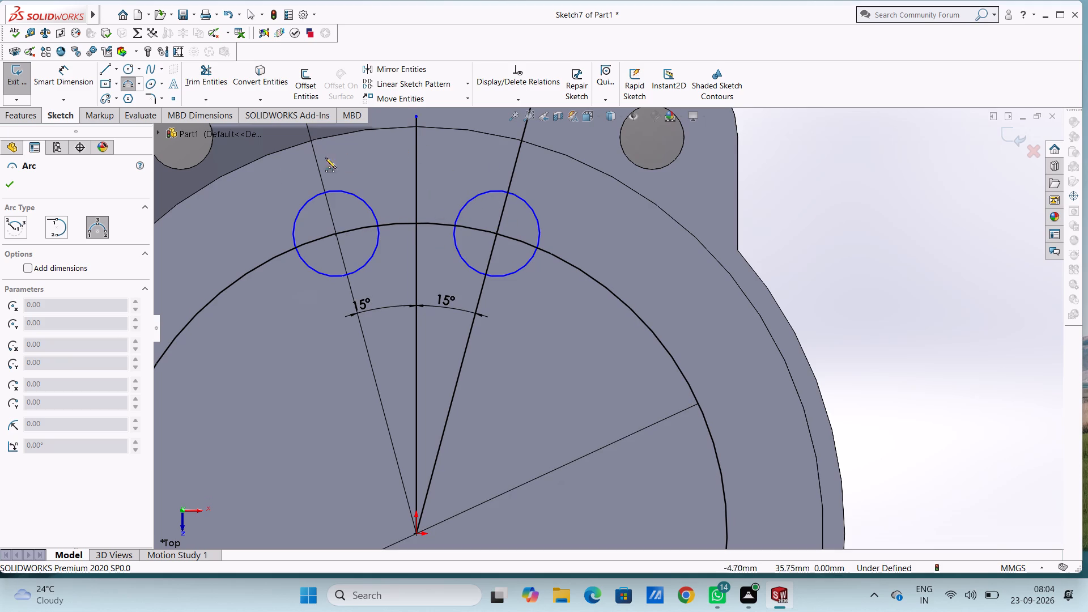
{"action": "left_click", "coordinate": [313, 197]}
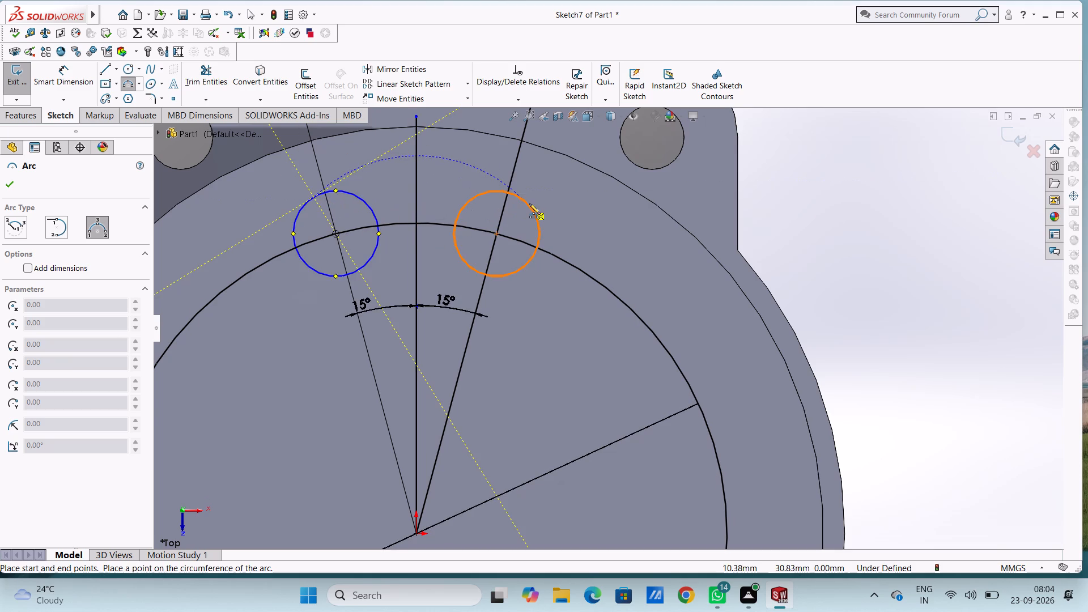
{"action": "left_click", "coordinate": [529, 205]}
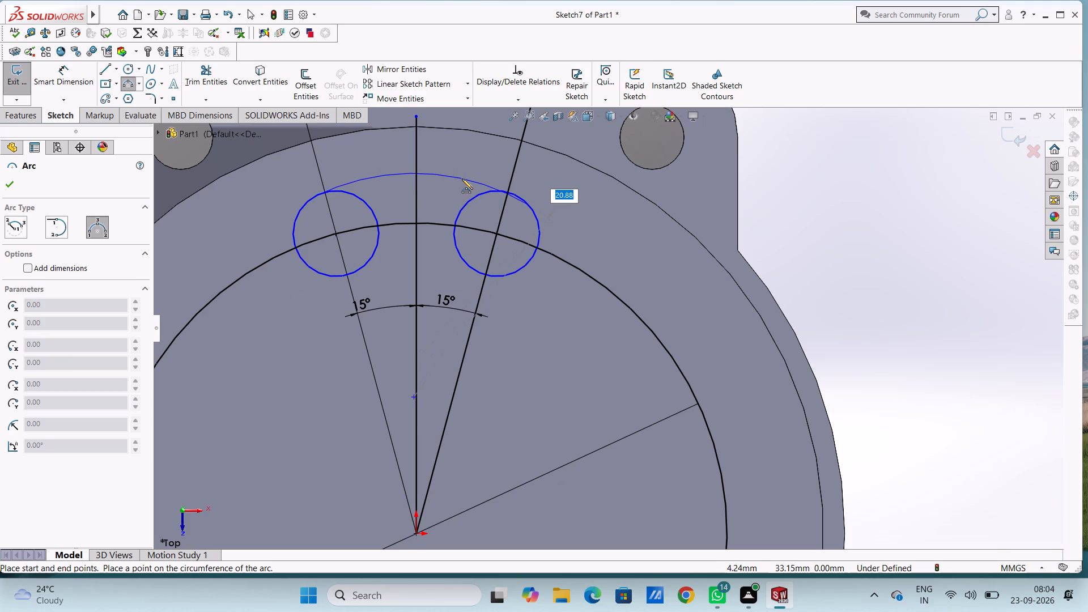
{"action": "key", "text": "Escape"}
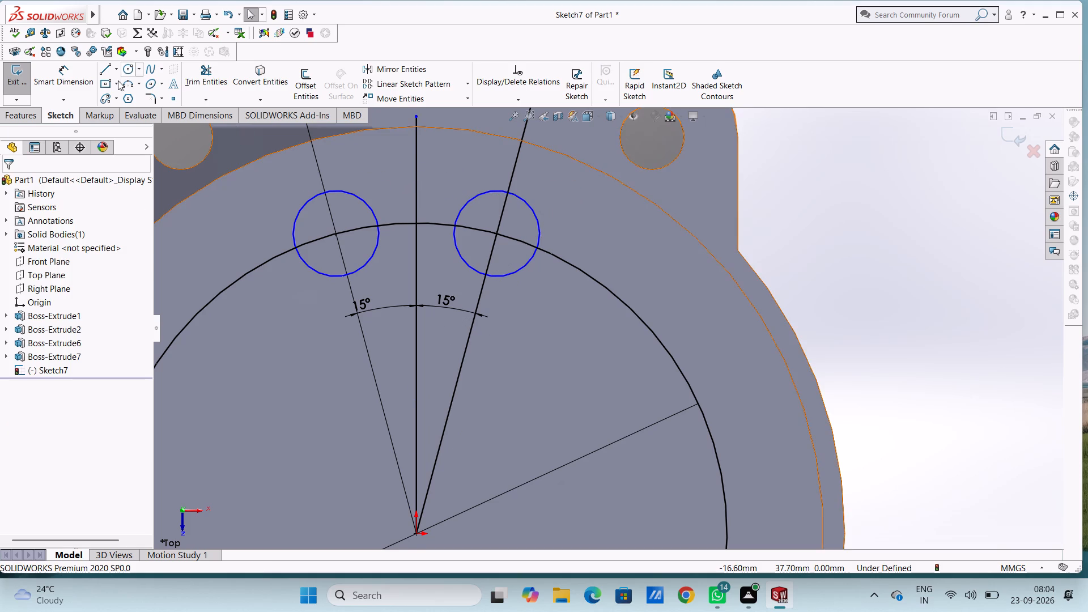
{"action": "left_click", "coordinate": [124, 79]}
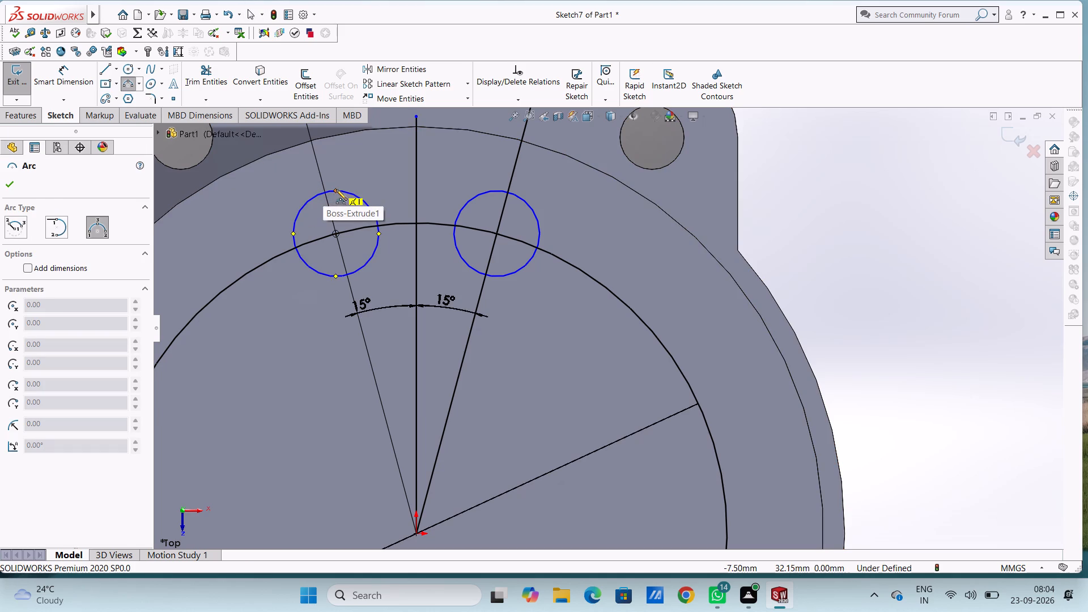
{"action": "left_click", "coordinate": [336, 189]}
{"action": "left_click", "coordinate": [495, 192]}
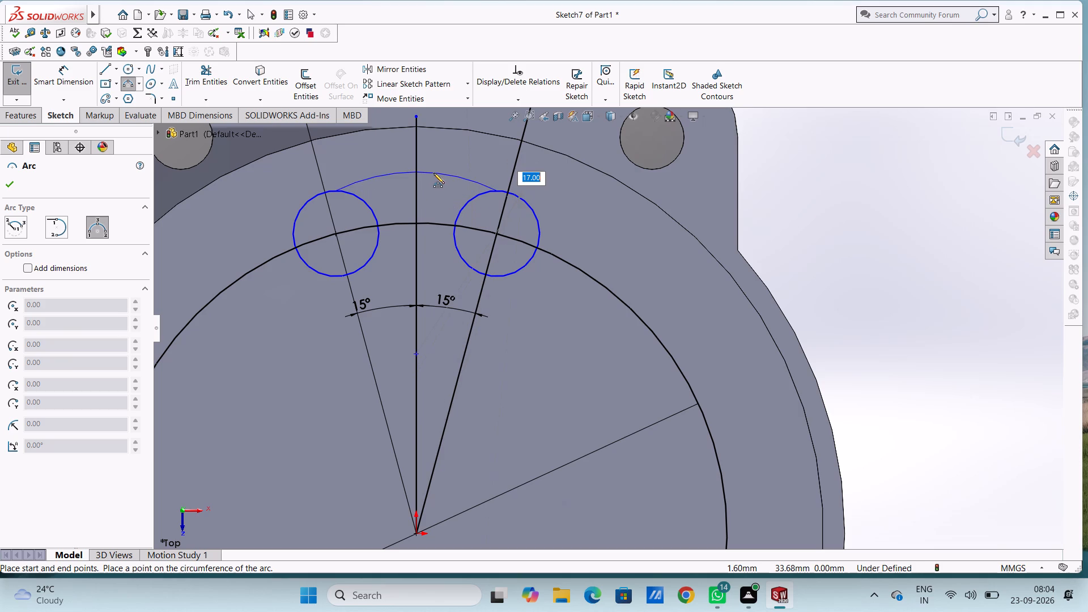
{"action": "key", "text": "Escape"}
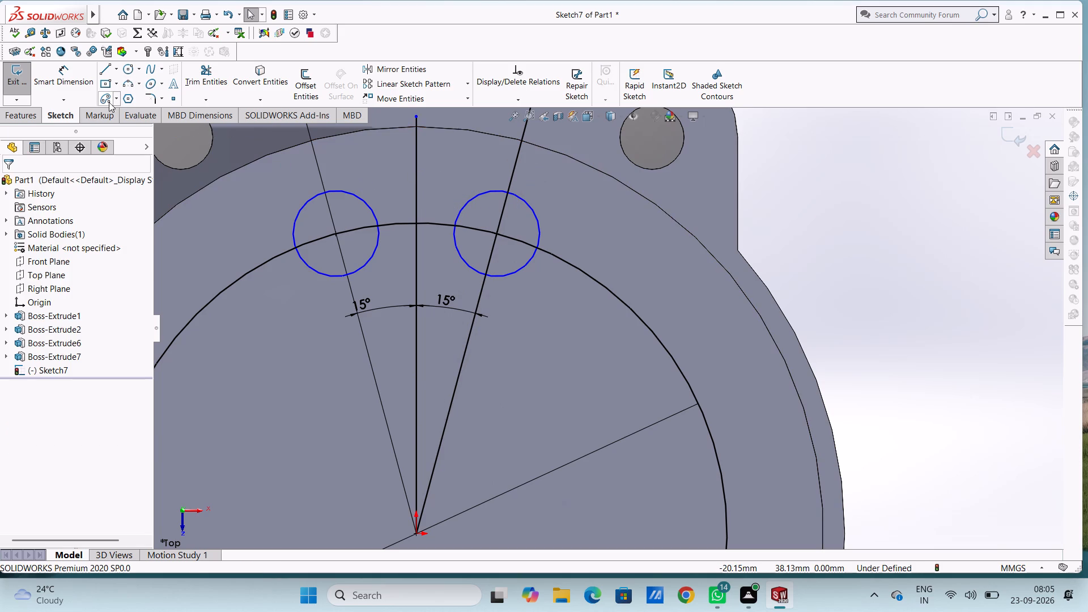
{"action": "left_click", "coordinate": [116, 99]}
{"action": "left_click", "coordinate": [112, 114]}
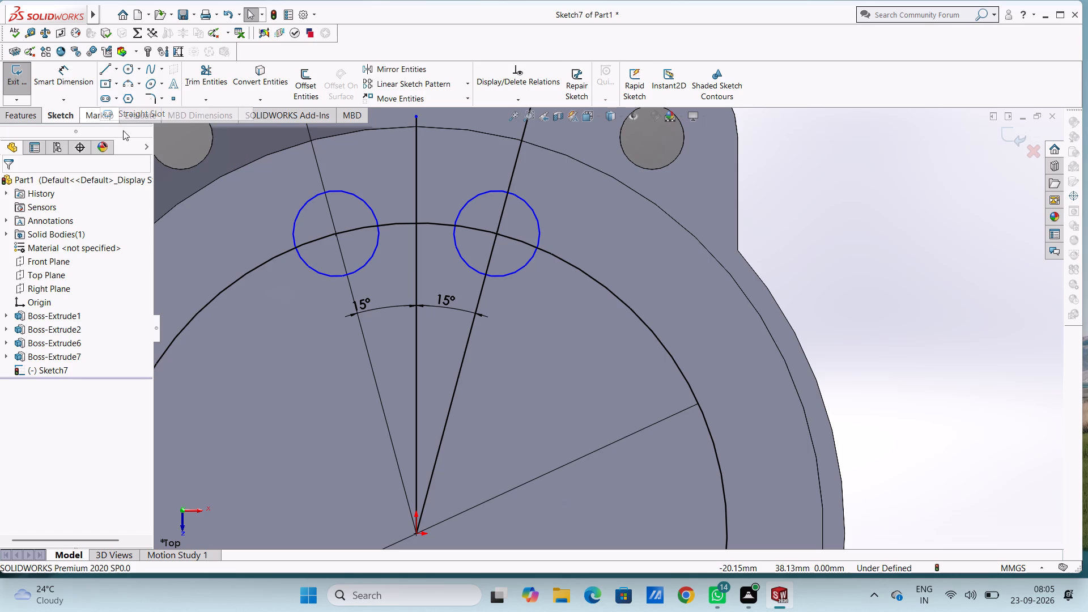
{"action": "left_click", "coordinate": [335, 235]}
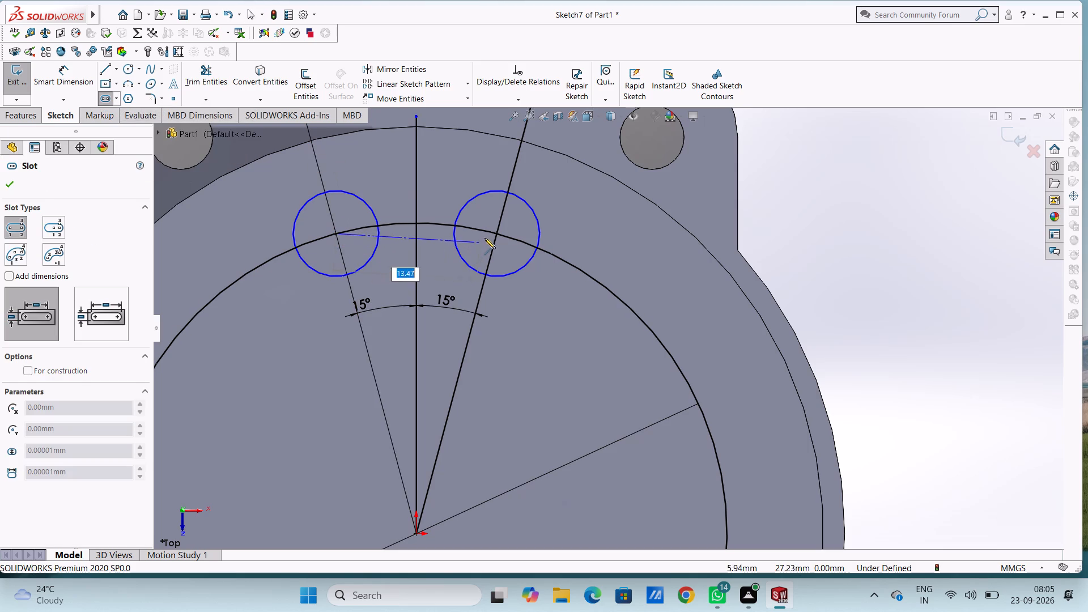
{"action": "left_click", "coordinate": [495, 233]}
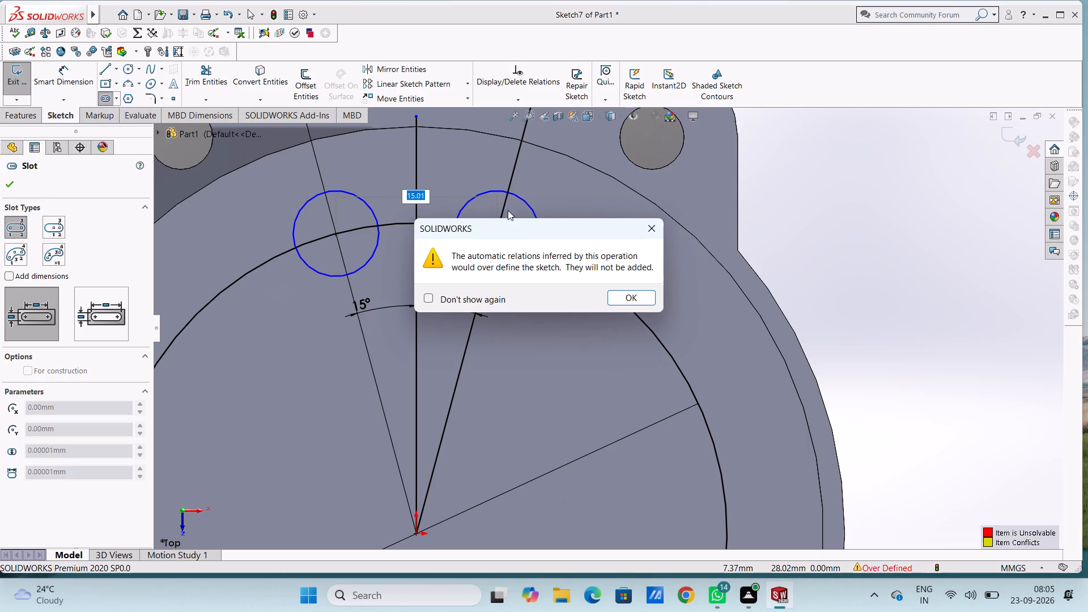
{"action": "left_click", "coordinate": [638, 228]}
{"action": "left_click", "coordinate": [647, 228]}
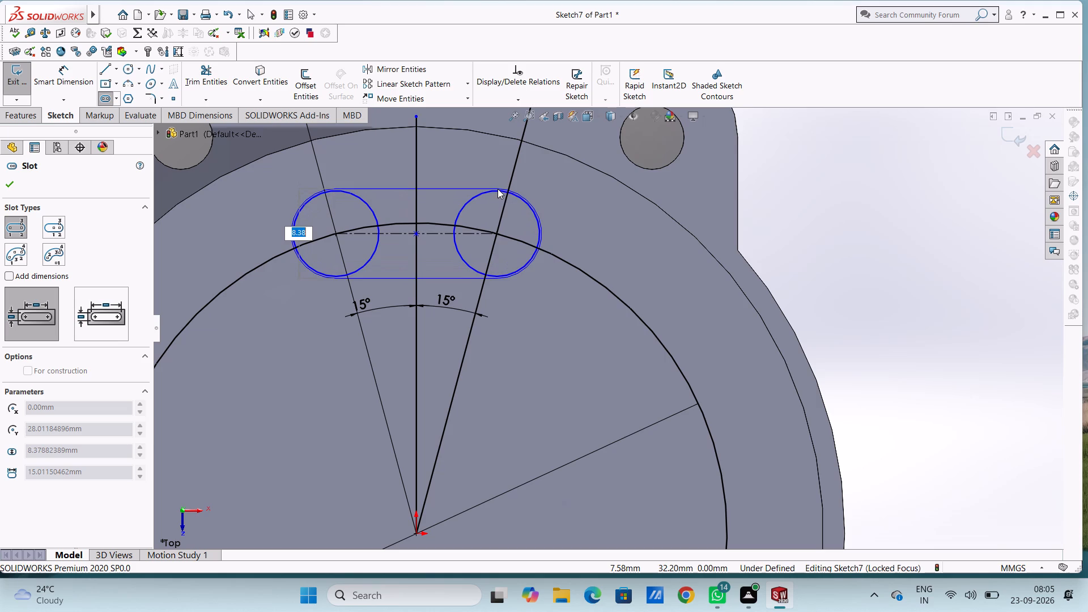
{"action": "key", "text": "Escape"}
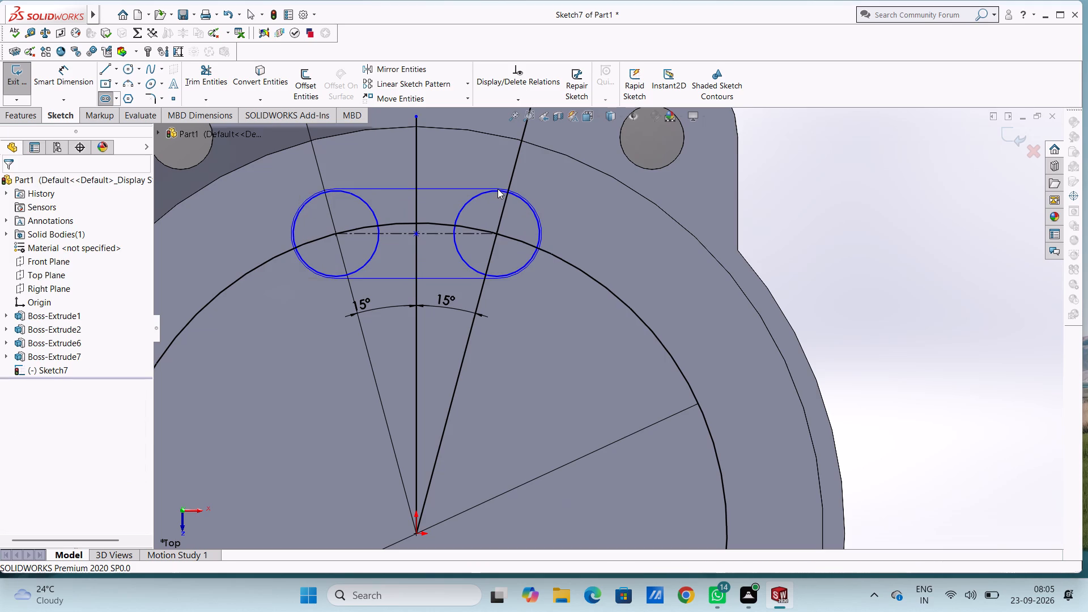
Sketch a three-point arc of 20 mm radius joining the undersides of the two circles where the slanted lines cross them.
{"action": "scroll", "coordinate": [498, 189], "scroll_direction": "down", "scroll_amount": 1}
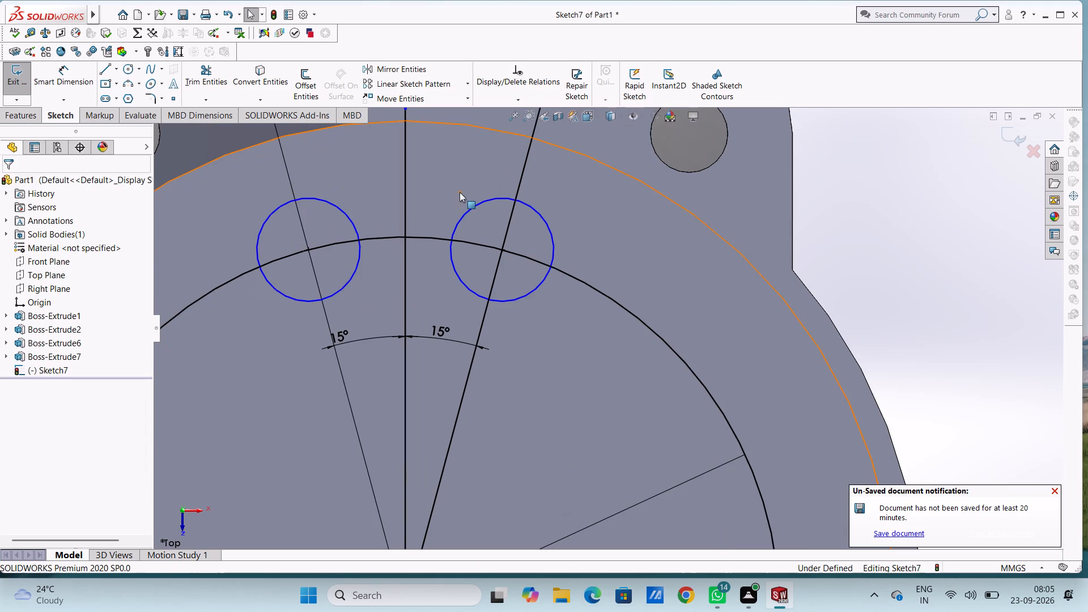
{"action": "scroll", "coordinate": [461, 248], "scroll_direction": "up", "scroll_amount": 1}
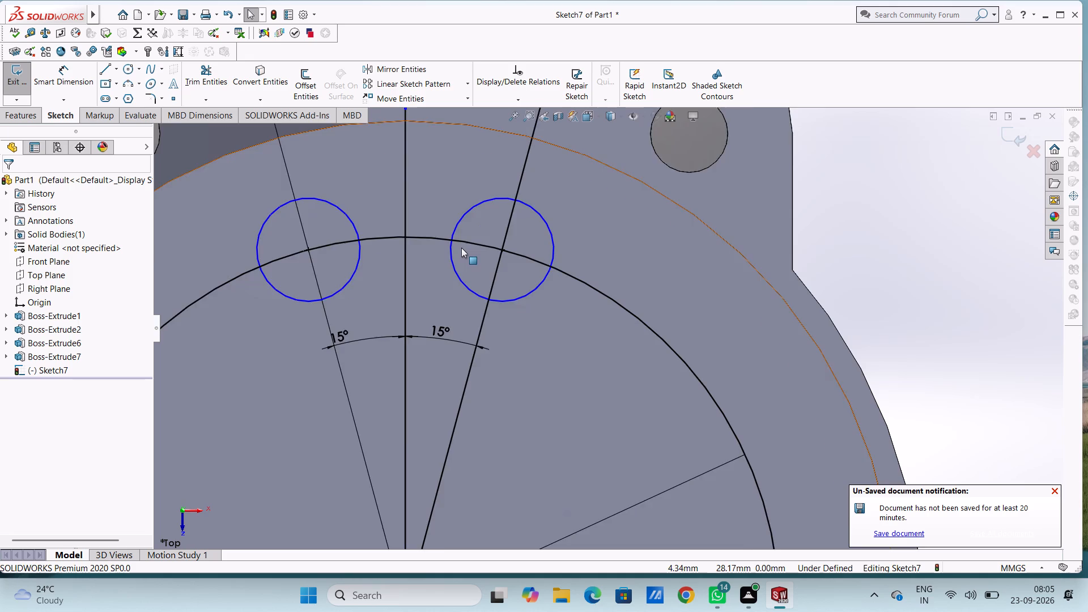
{"action": "left_click", "coordinate": [129, 84]}
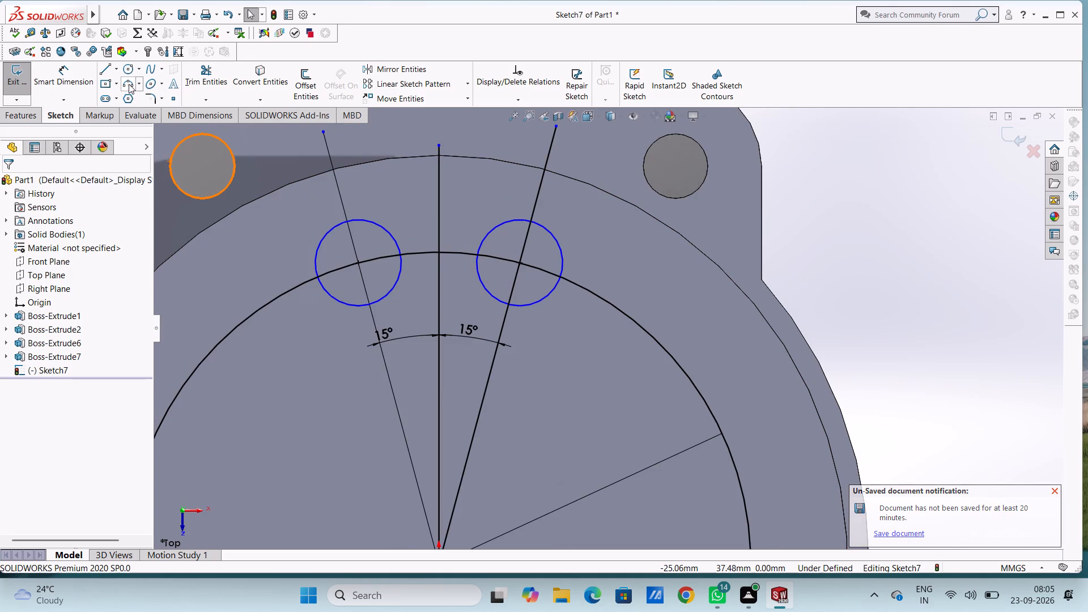
{"action": "left_click", "coordinate": [369, 303]}
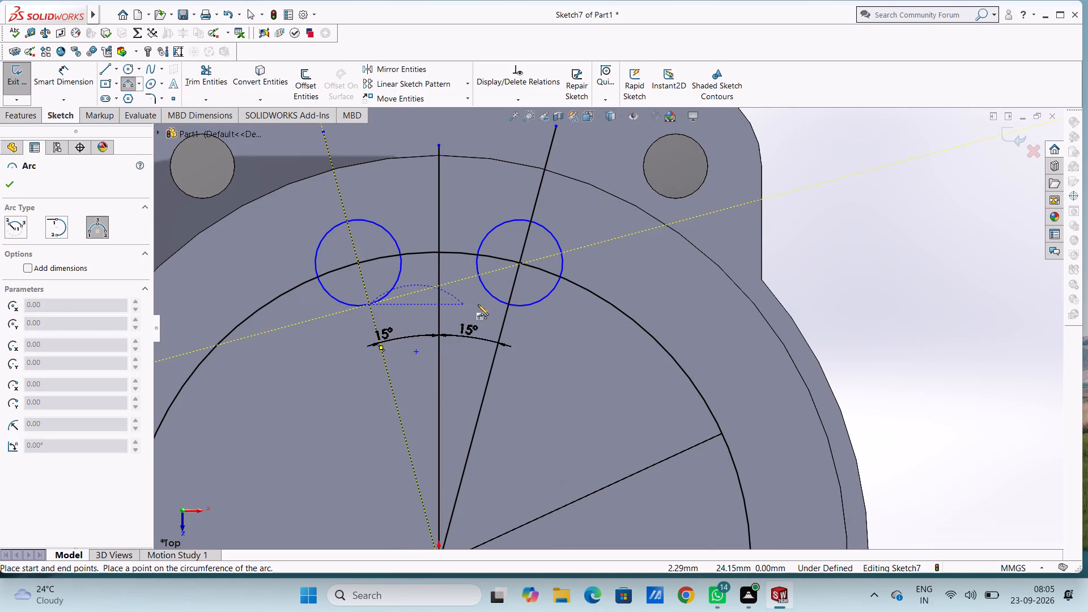
{"action": "left_click", "coordinate": [508, 304]}
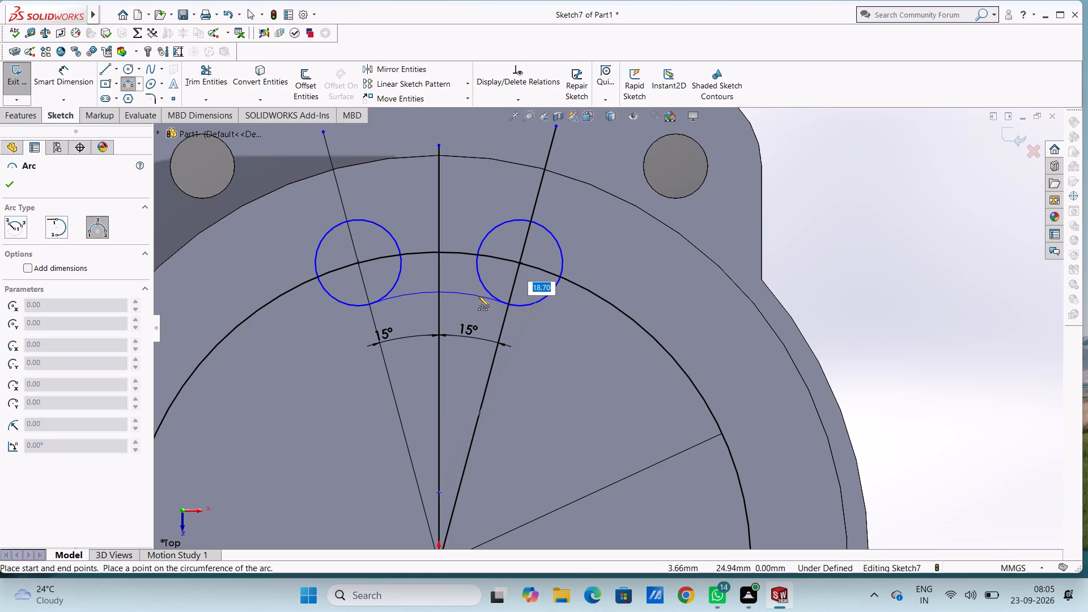
{"action": "type", "text": "20"}
{"action": "key", "text": "Return"}
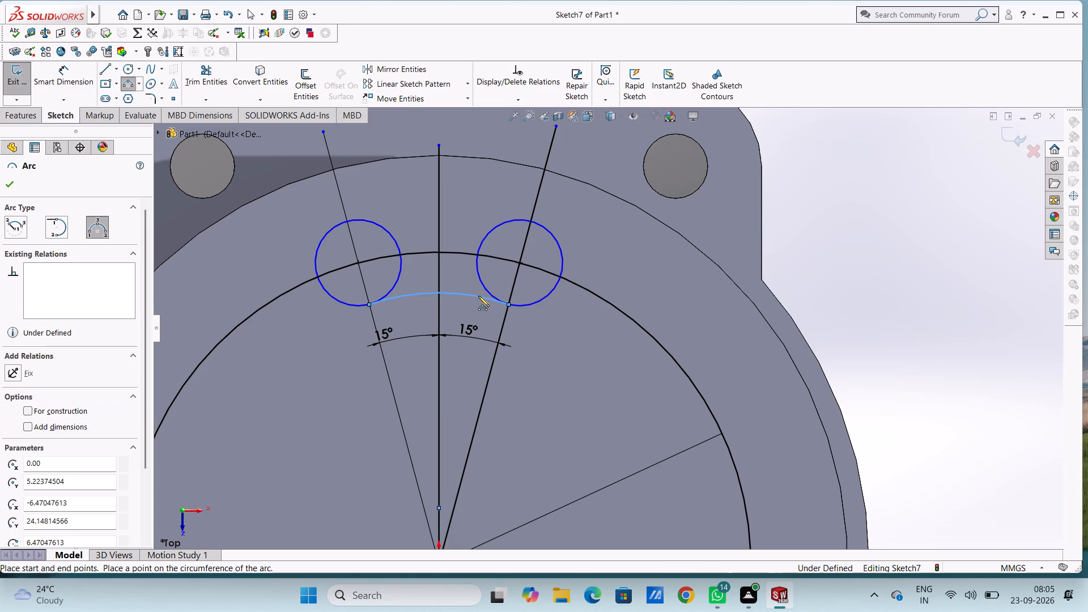
{"action": "key", "text": "Escape"}
{"action": "key", "text": "Escape"}
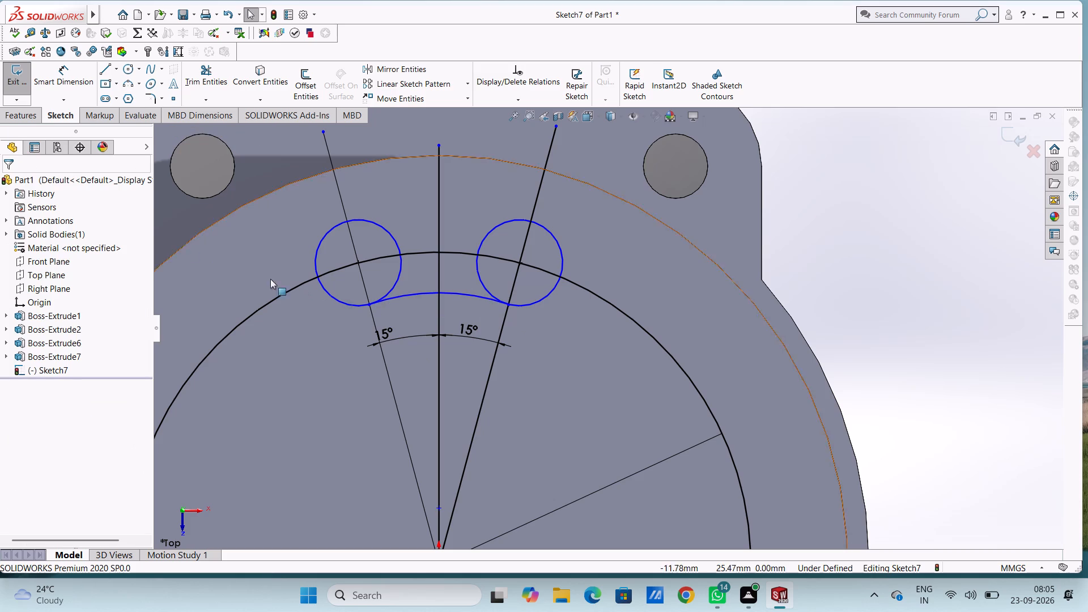
Sketch a second three-point arc of 20 mm radius joining the topmost points of the two circles.
{"action": "left_click", "coordinate": [128, 86]}
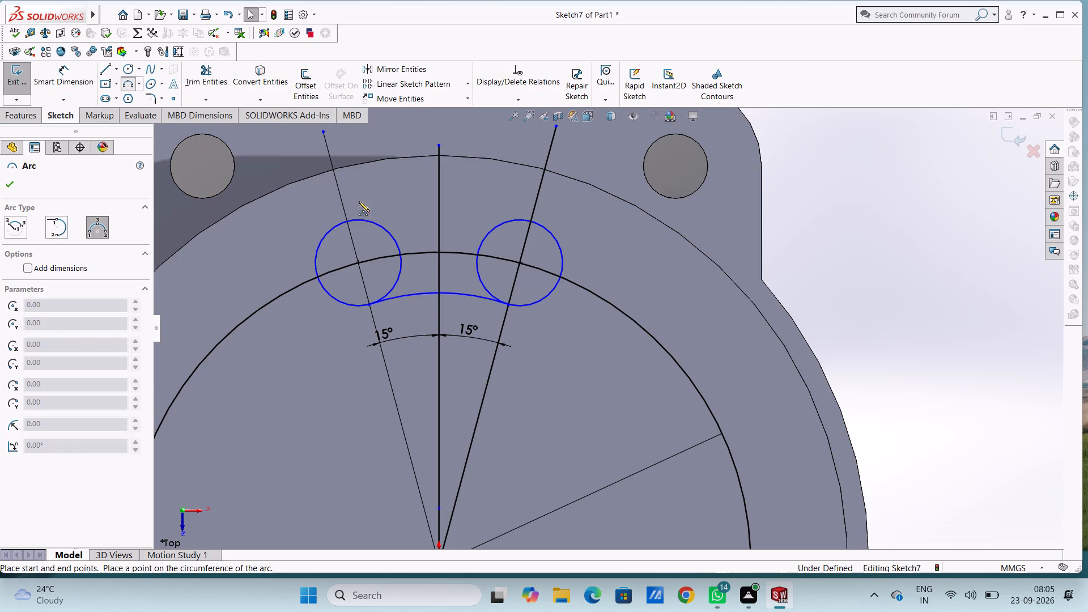
{"action": "left_click", "coordinate": [358, 219]}
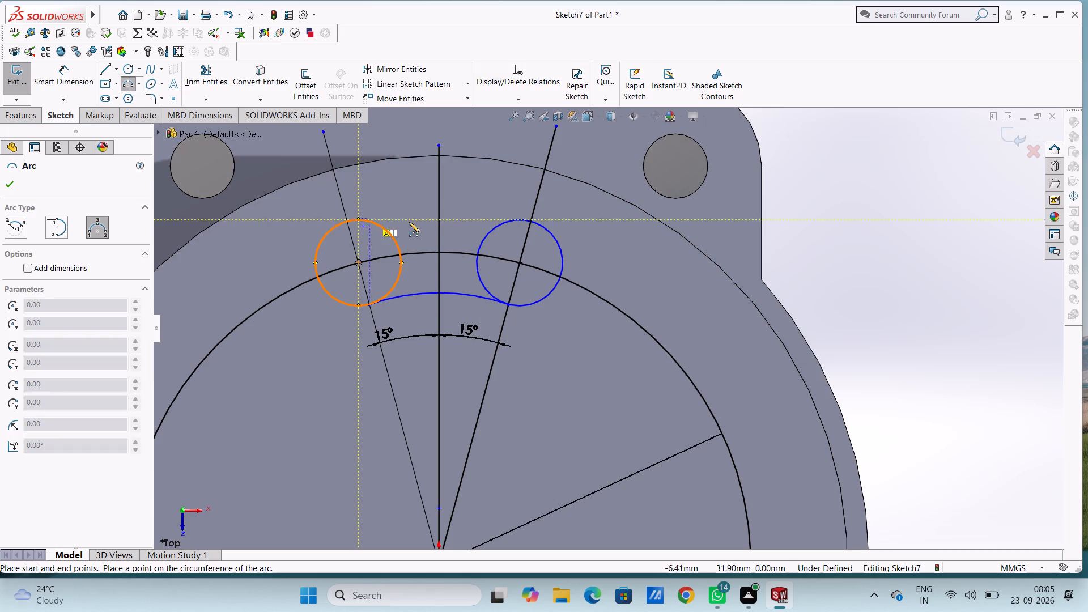
{"action": "left_click", "coordinate": [518, 218]}
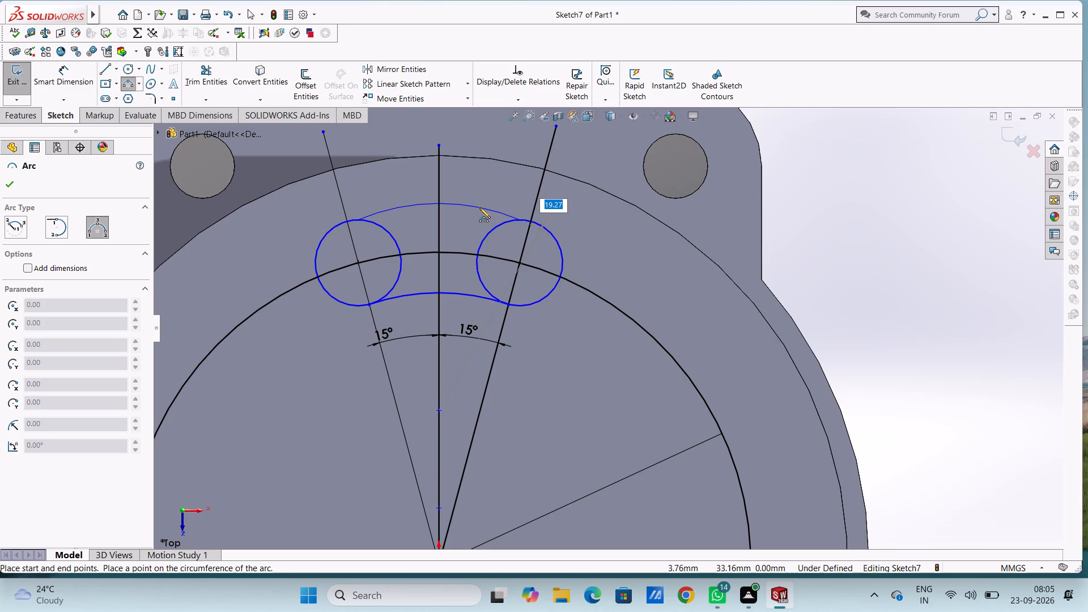
{"action": "type", "text": "20"}
{"action": "key", "text": "Return"}
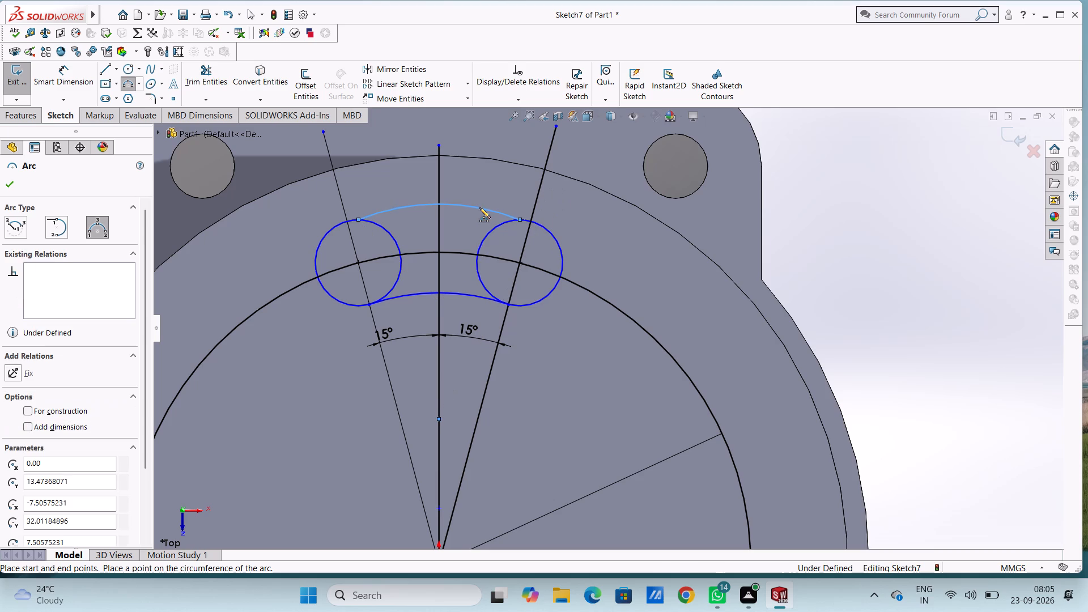
{"action": "key", "text": "Escape"}
{"action": "key", "text": "Escape"}
{"action": "key", "text": "Escape"}
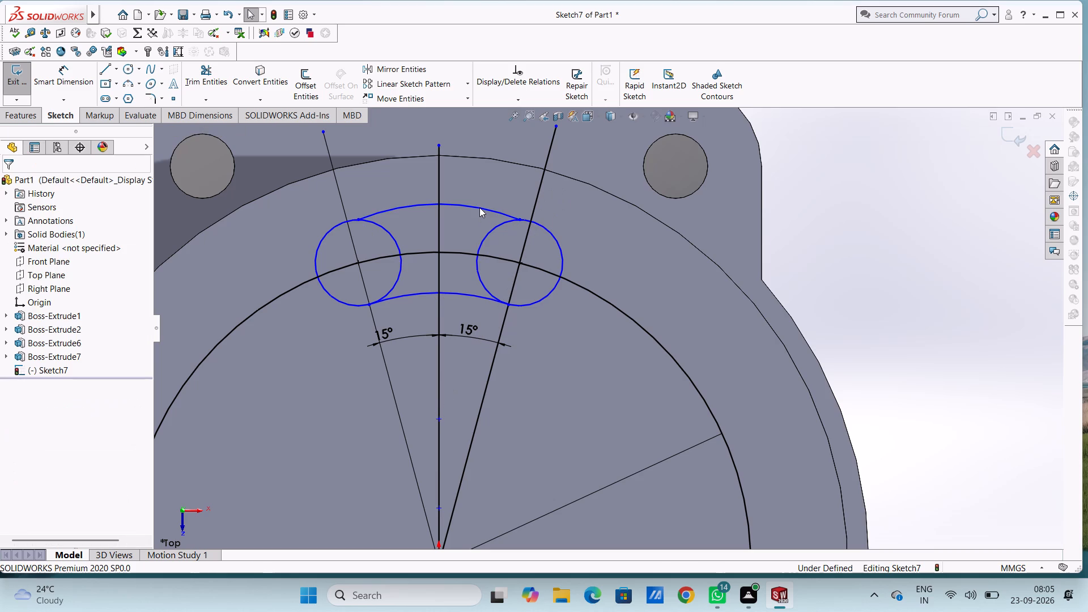
Dimension the diameters of the right and left circles, keeping their current sizes.
{"action": "scroll", "coordinate": [479, 207], "scroll_direction": "up", "scroll_amount": 4}
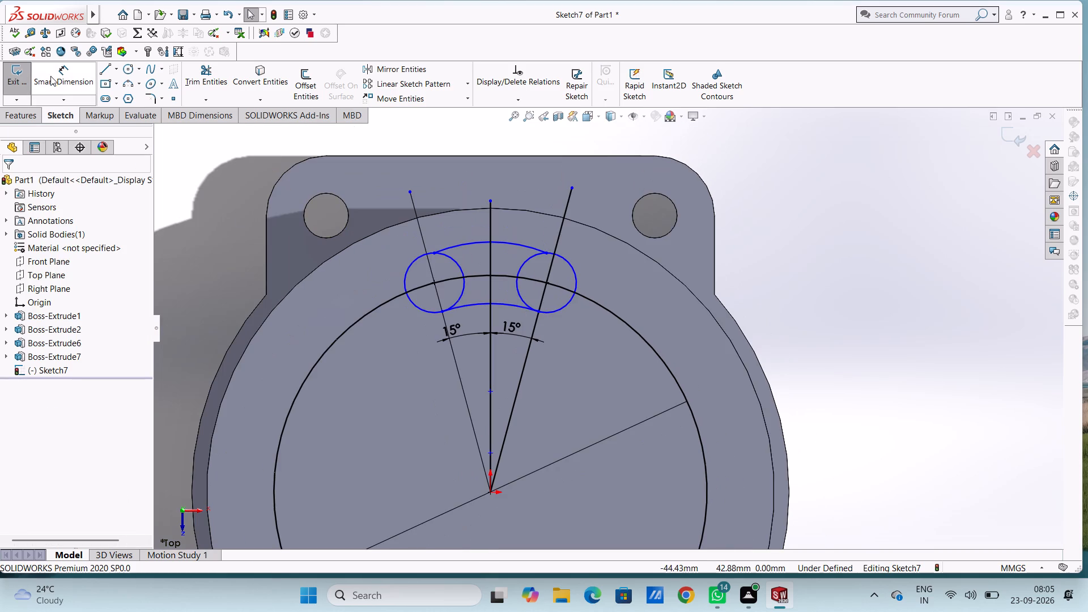
{"action": "left_click", "coordinate": [50, 74]}
{"action": "left_click", "coordinate": [573, 270]}
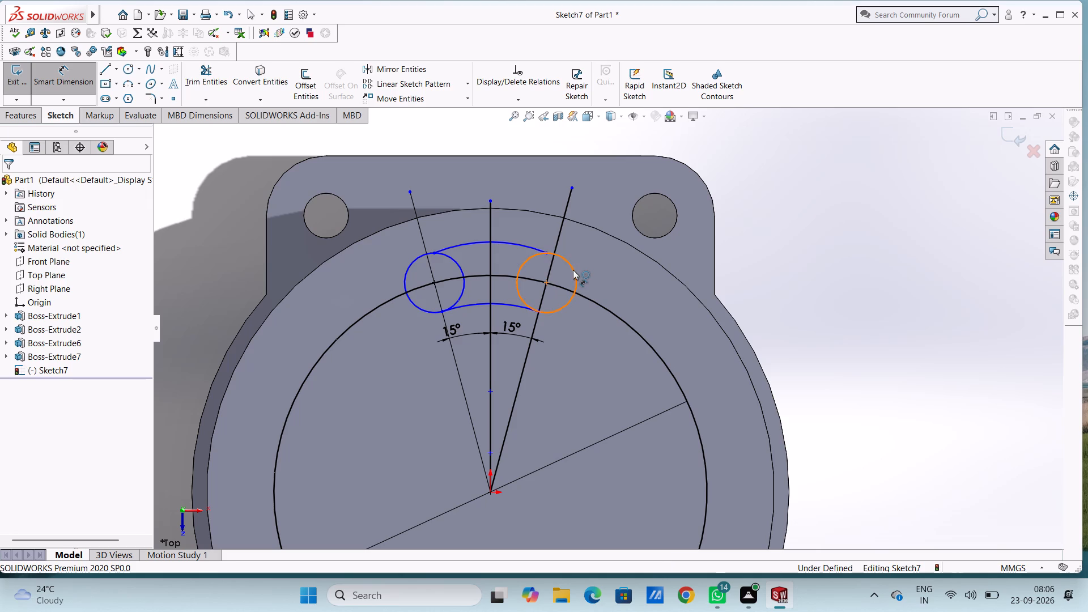
{"action": "left_click", "coordinate": [826, 226]}
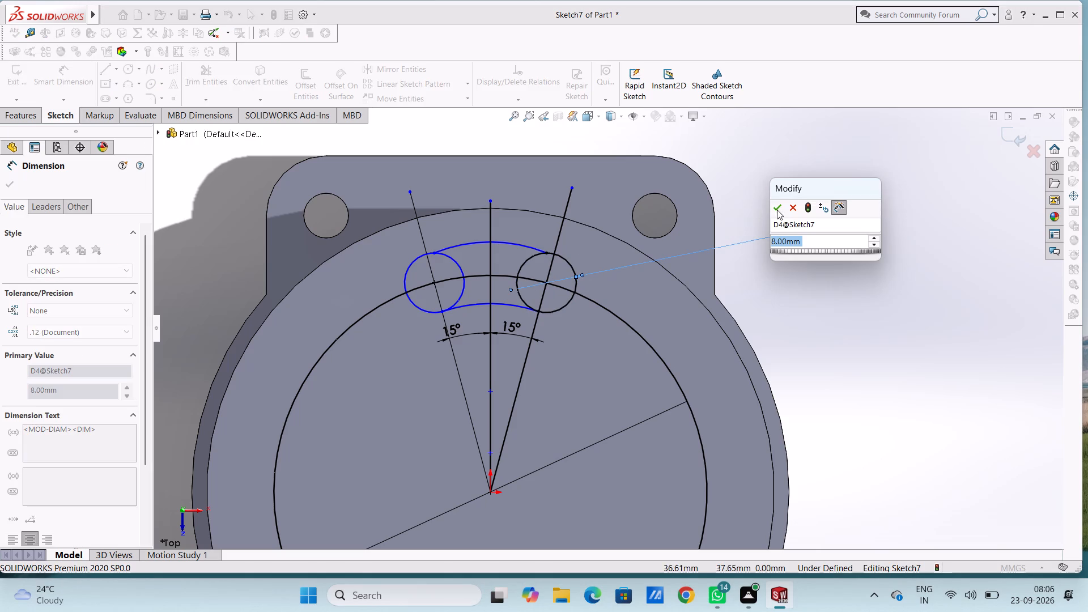
{"action": "left_click", "coordinate": [775, 205]}
{"action": "left_click", "coordinate": [779, 160]}
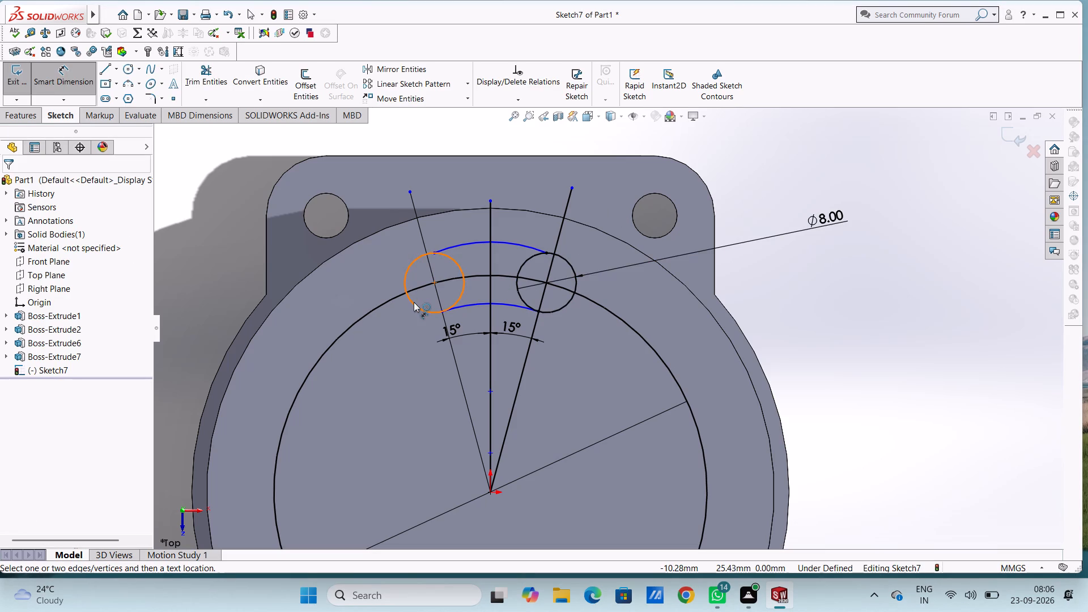
{"action": "left_click", "coordinate": [414, 302]}
{"action": "left_click", "coordinate": [198, 189]}
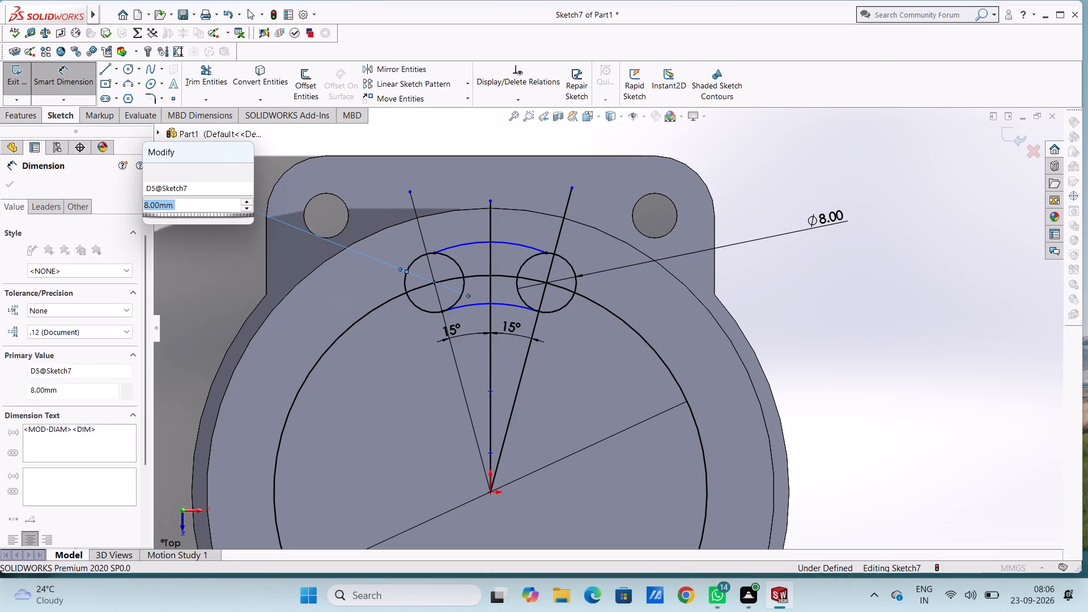
{"action": "left_click", "coordinate": [148, 168]}
{"action": "left_click", "coordinate": [237, 243]}
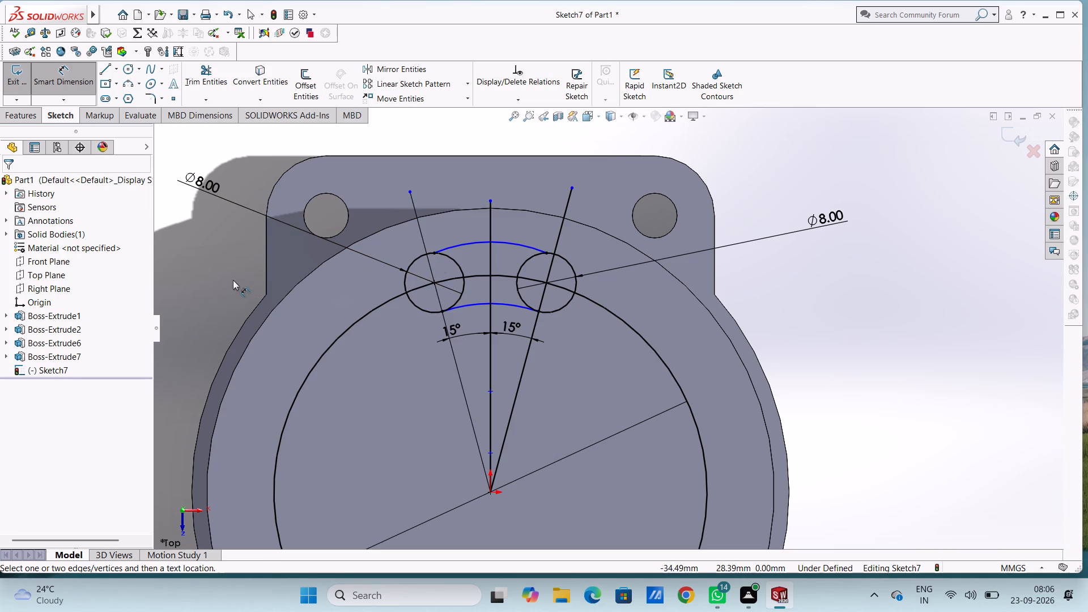
{"action": "key", "text": "Escape"}
{"action": "key", "text": "Escape"}
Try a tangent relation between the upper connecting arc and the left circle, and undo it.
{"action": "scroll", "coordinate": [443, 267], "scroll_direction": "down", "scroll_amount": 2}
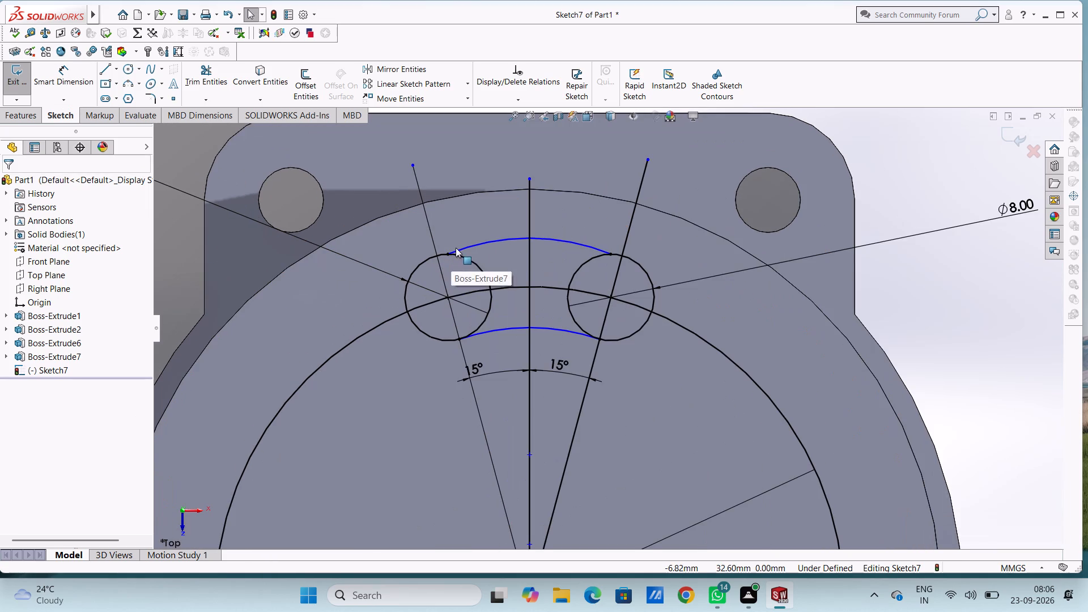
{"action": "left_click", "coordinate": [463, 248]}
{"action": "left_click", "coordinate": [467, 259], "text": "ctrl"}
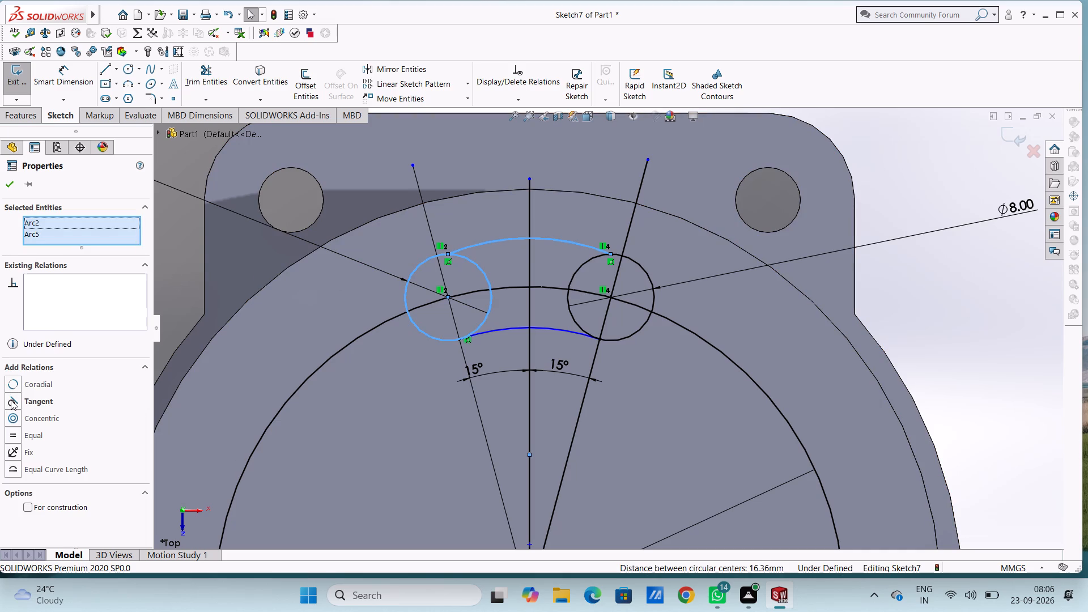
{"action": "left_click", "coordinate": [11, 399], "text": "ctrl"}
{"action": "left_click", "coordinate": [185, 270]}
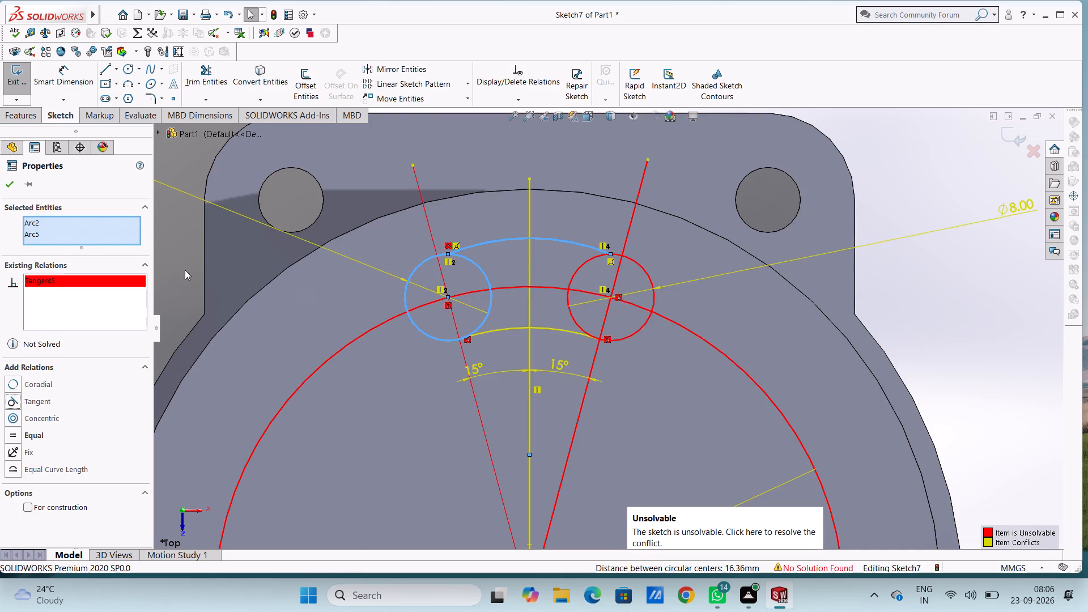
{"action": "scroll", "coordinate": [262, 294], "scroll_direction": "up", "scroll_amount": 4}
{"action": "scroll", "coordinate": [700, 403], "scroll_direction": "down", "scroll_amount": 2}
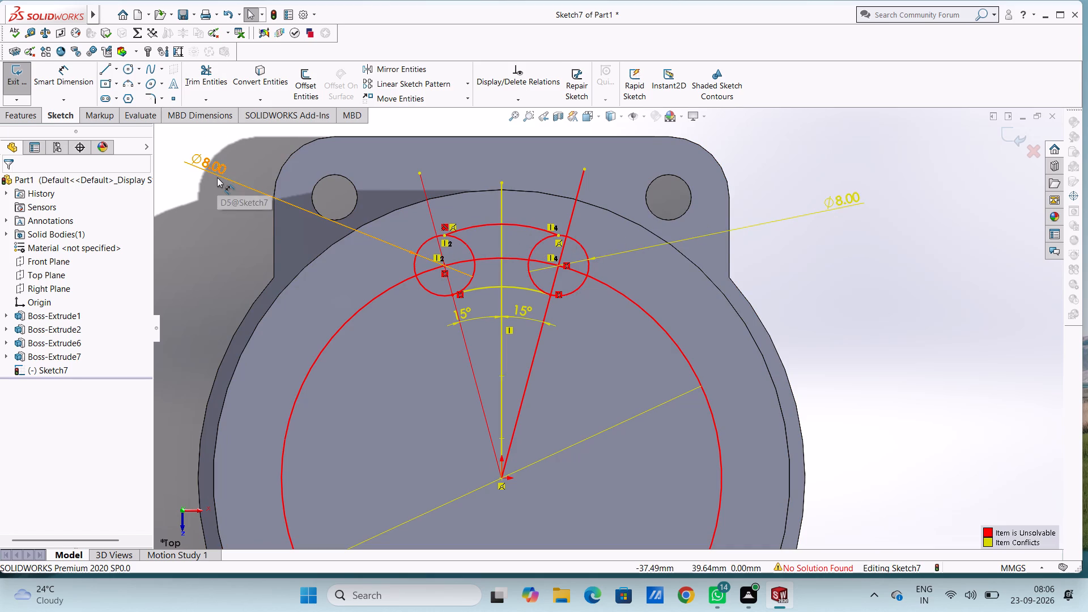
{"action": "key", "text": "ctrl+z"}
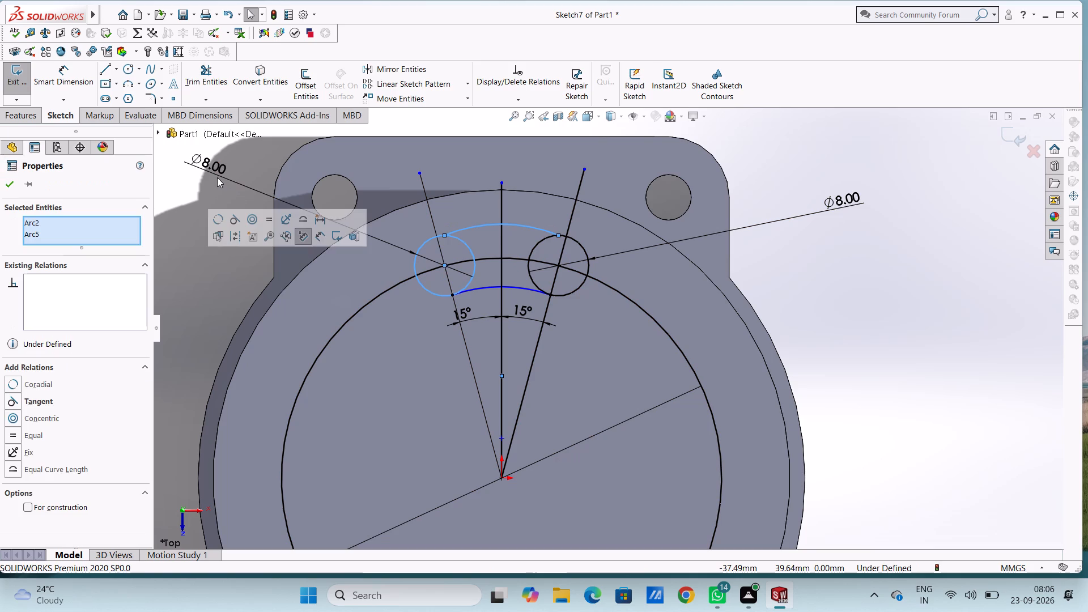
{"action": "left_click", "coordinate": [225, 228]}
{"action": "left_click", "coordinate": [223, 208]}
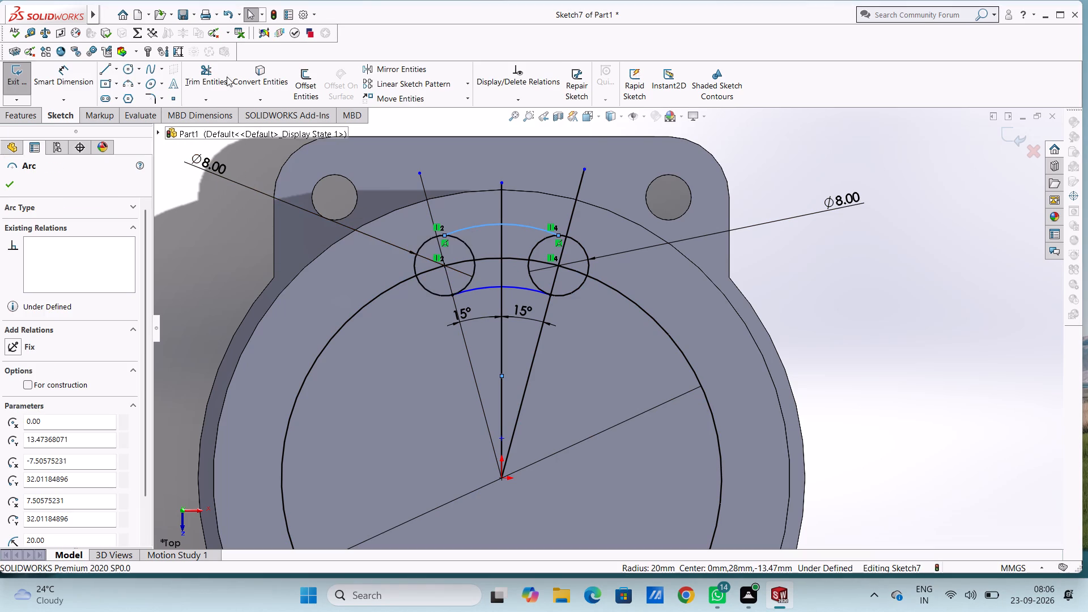
Trim away the inner portions of both circles between the connecting arcs to leave a closed curved slot outline.
{"action": "left_click", "coordinate": [204, 67]}
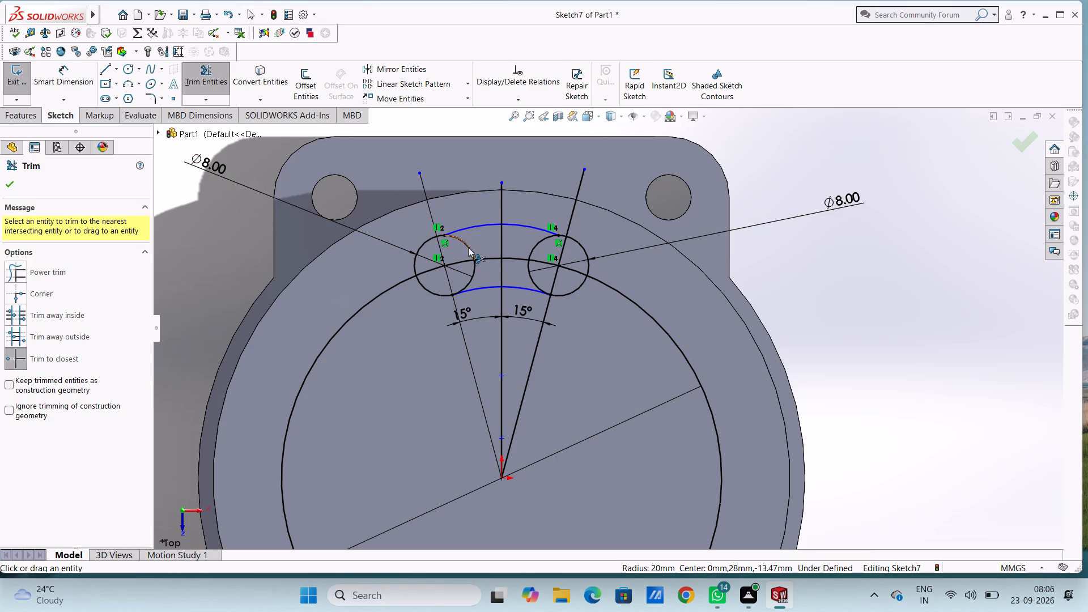
{"action": "left_click", "coordinate": [468, 247]}
{"action": "left_click", "coordinate": [472, 264]}
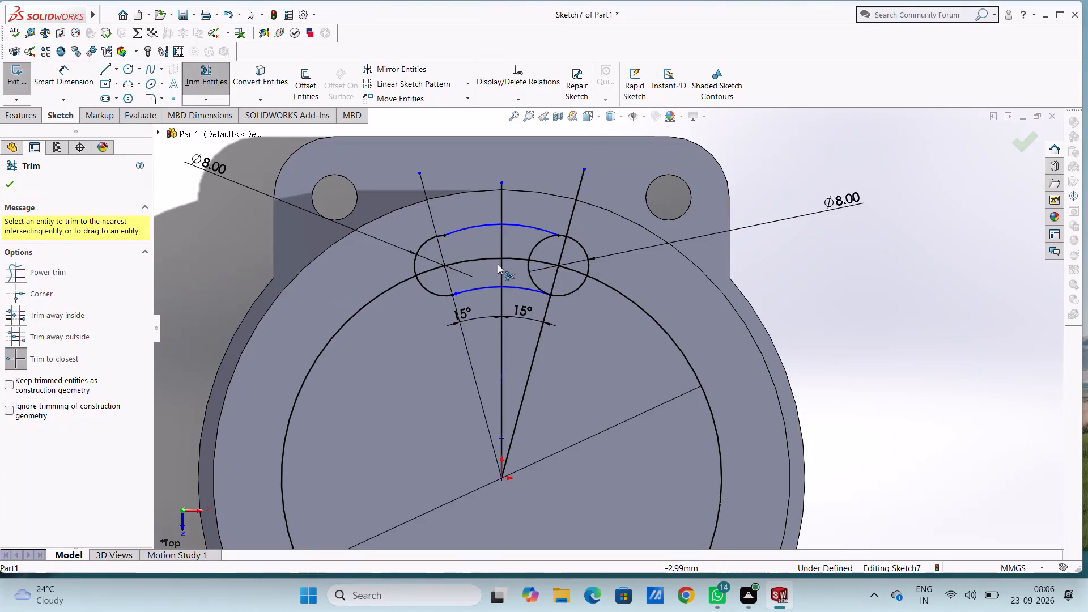
{"action": "left_click", "coordinate": [534, 246]}
{"action": "left_click", "coordinate": [532, 273]}
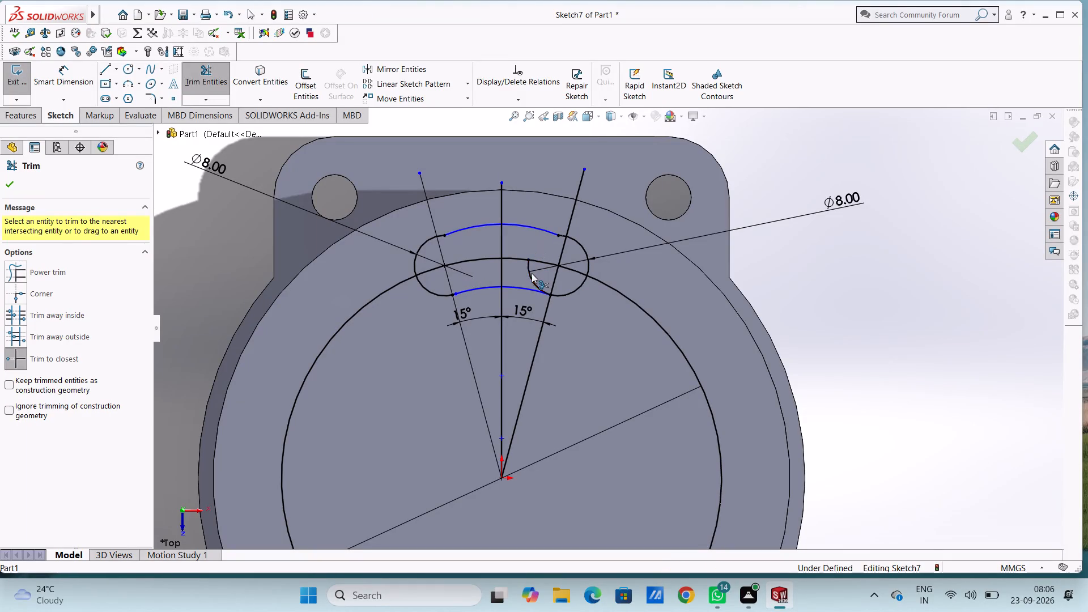
{"action": "key", "text": "Escape"}
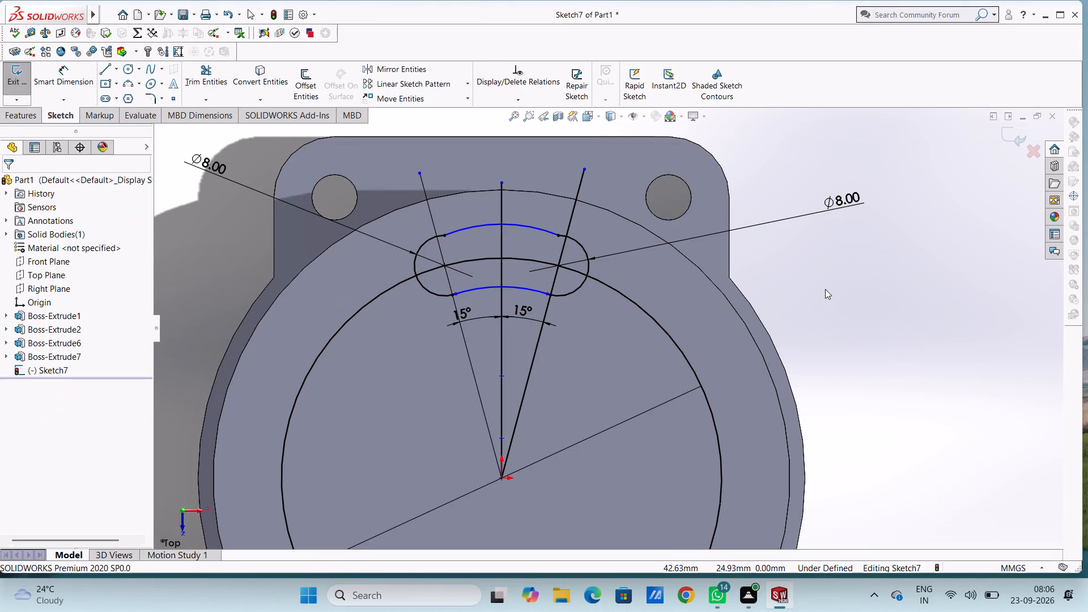
{"action": "key", "text": "Escape"}
{"action": "key", "text": "Escape"}
Delete the diameter dimension of the slot's right end arc.
{"action": "scroll", "coordinate": [825, 289], "scroll_direction": "up", "scroll_amount": 1}
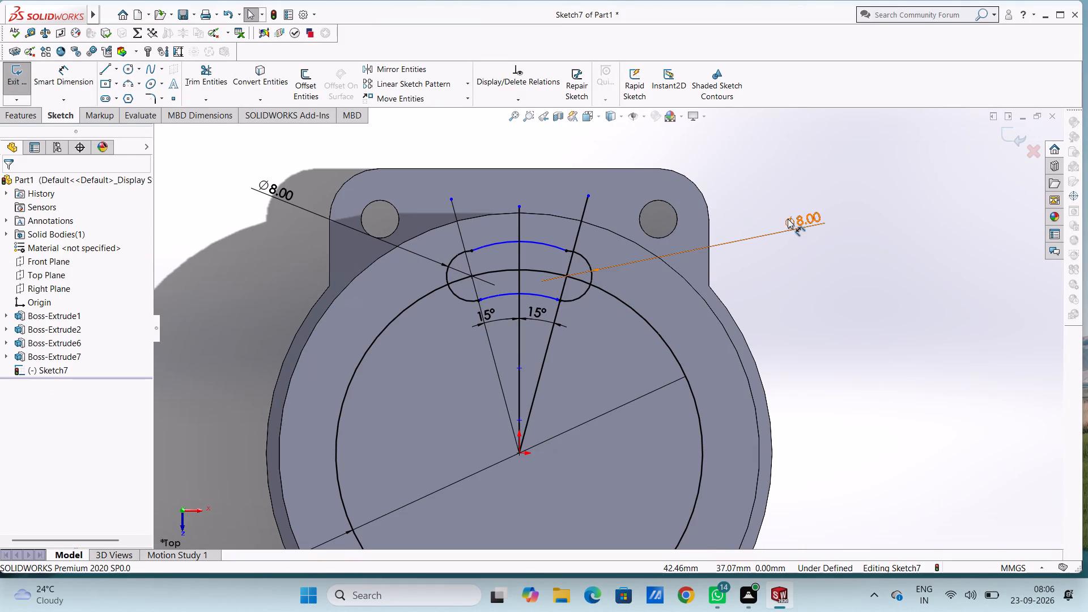
{"action": "left_click", "coordinate": [788, 219]}
{"action": "key", "text": "Delete"}
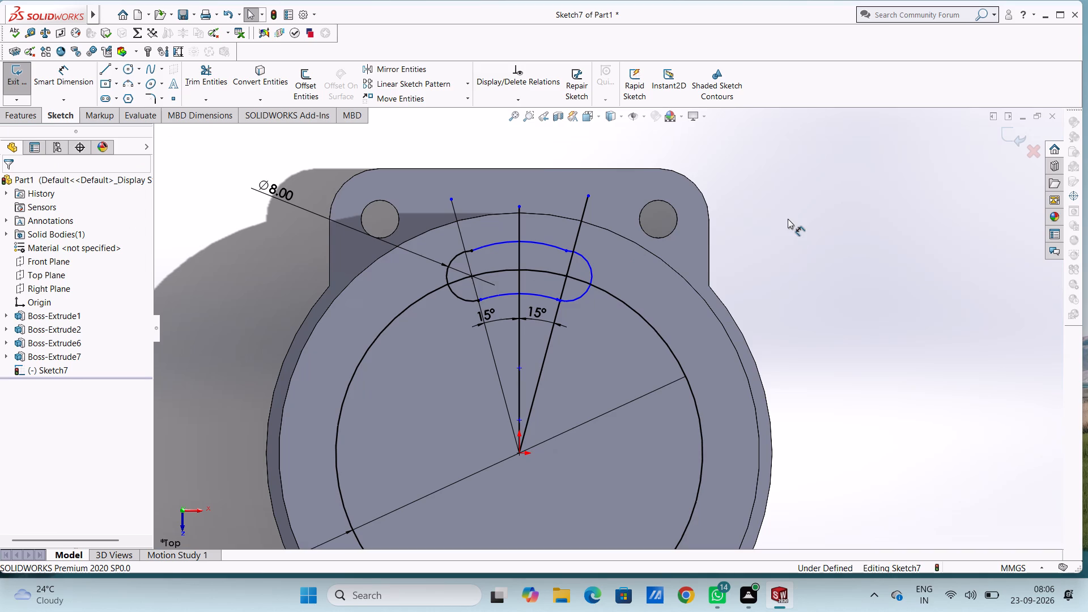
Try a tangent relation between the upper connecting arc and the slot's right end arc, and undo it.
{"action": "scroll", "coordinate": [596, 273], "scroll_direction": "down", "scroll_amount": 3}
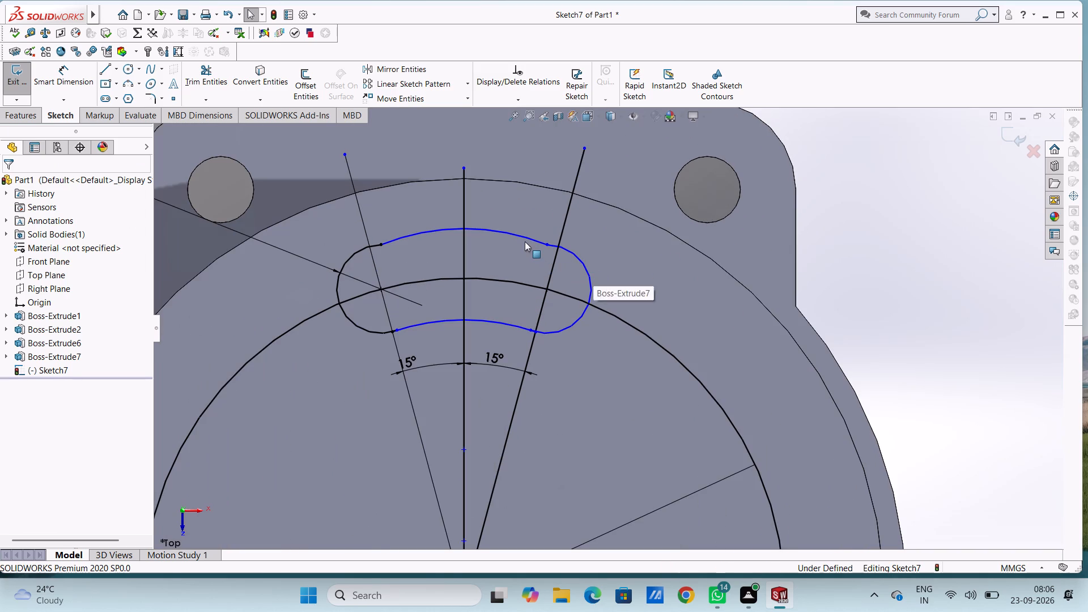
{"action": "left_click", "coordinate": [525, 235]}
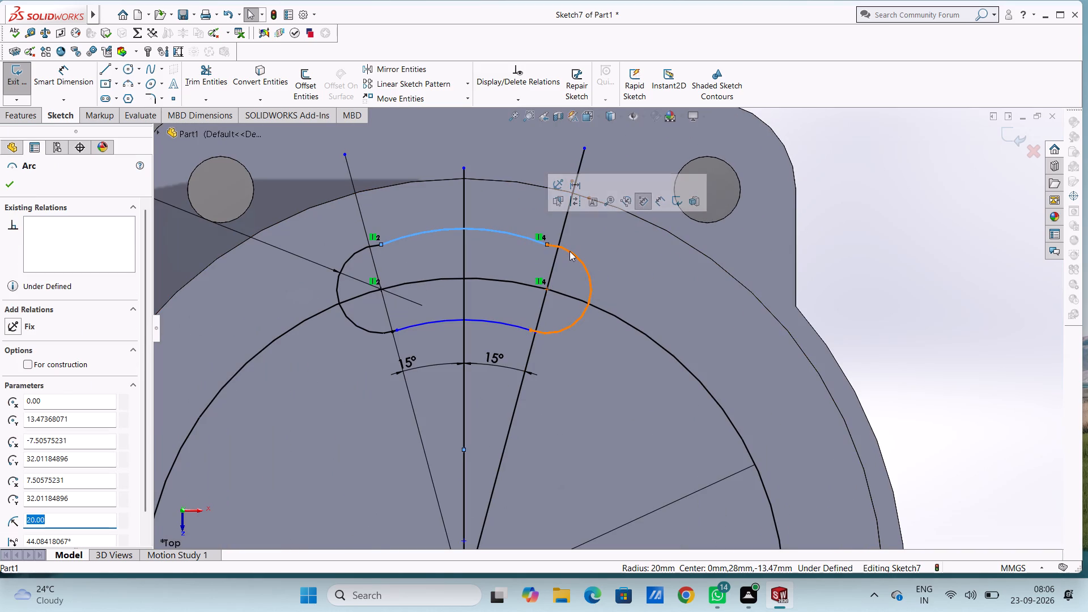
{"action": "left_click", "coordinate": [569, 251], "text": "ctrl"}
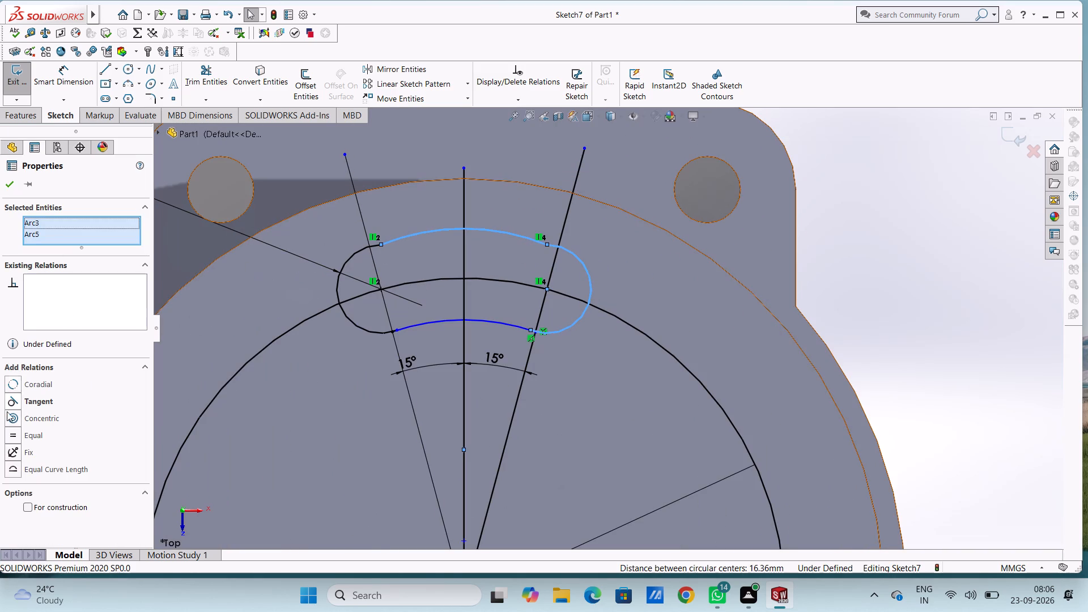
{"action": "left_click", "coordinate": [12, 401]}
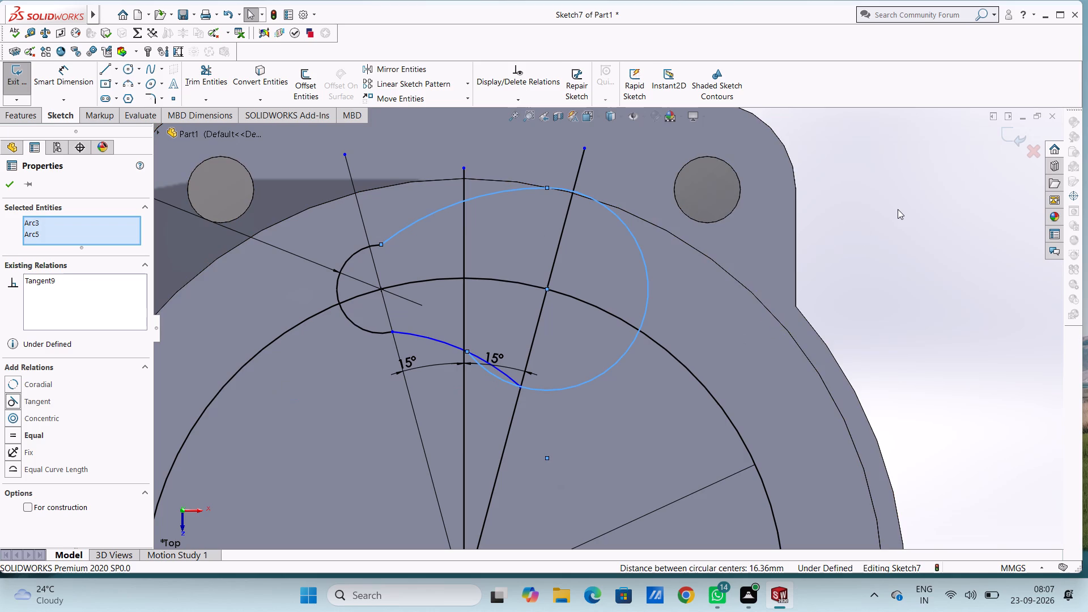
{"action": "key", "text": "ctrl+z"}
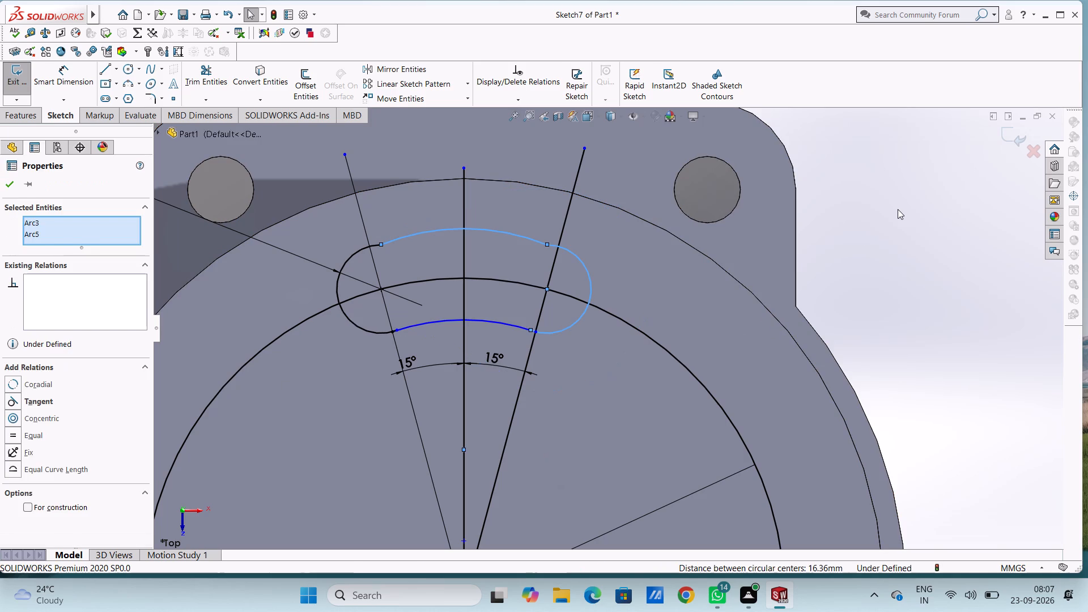
Add a 4 mm radius dimension to the slot's right end arc.
{"action": "left_click", "coordinate": [898, 209]}
{"action": "left_click", "coordinate": [57, 74]}
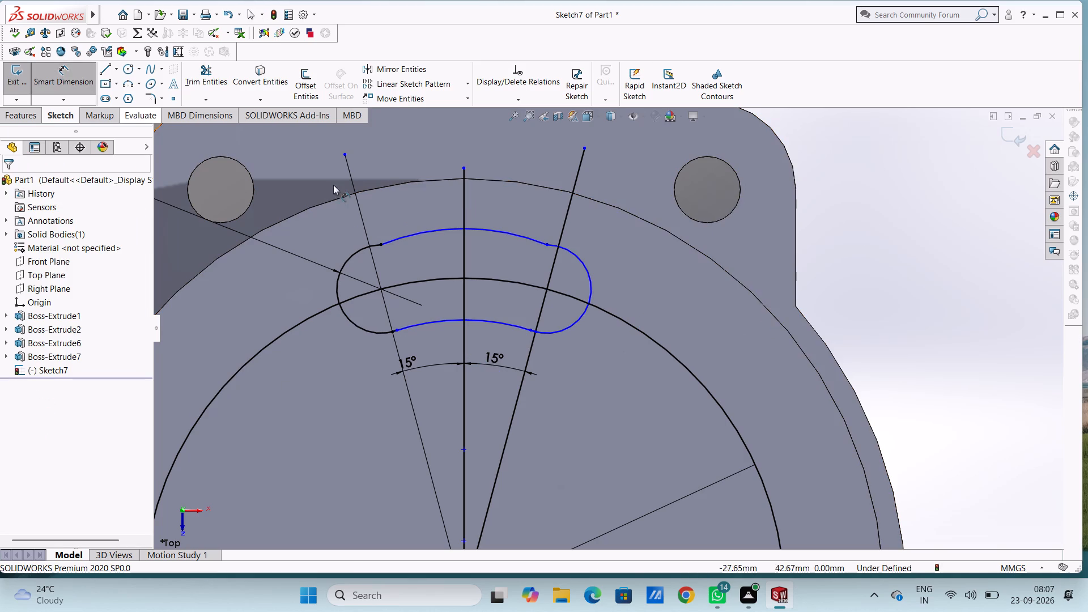
{"action": "left_click", "coordinate": [584, 269]}
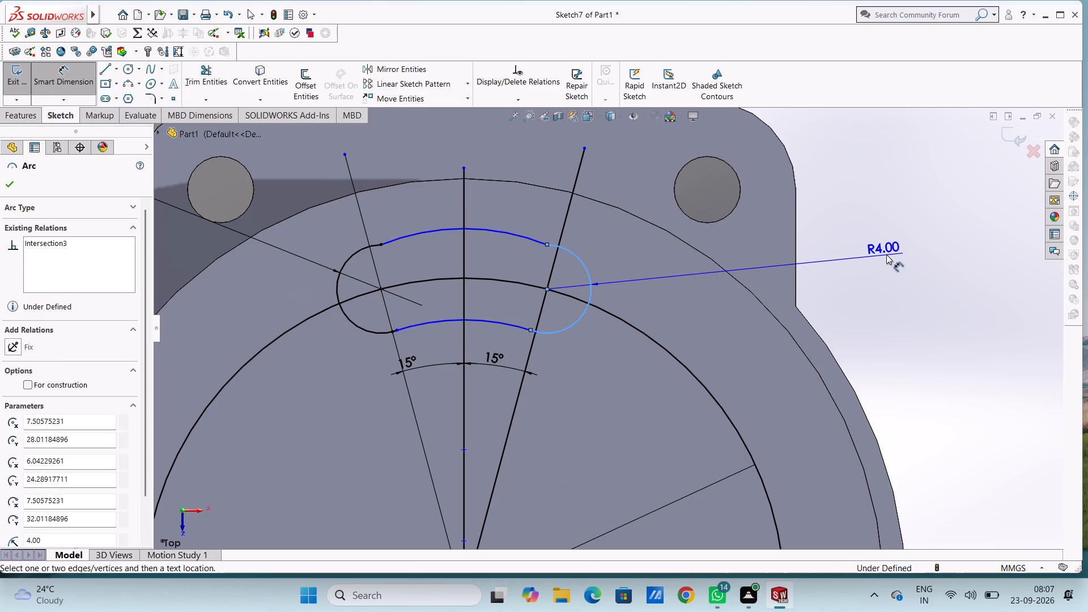
{"action": "left_click", "coordinate": [887, 254]}
{"action": "left_click", "coordinate": [840, 240]}
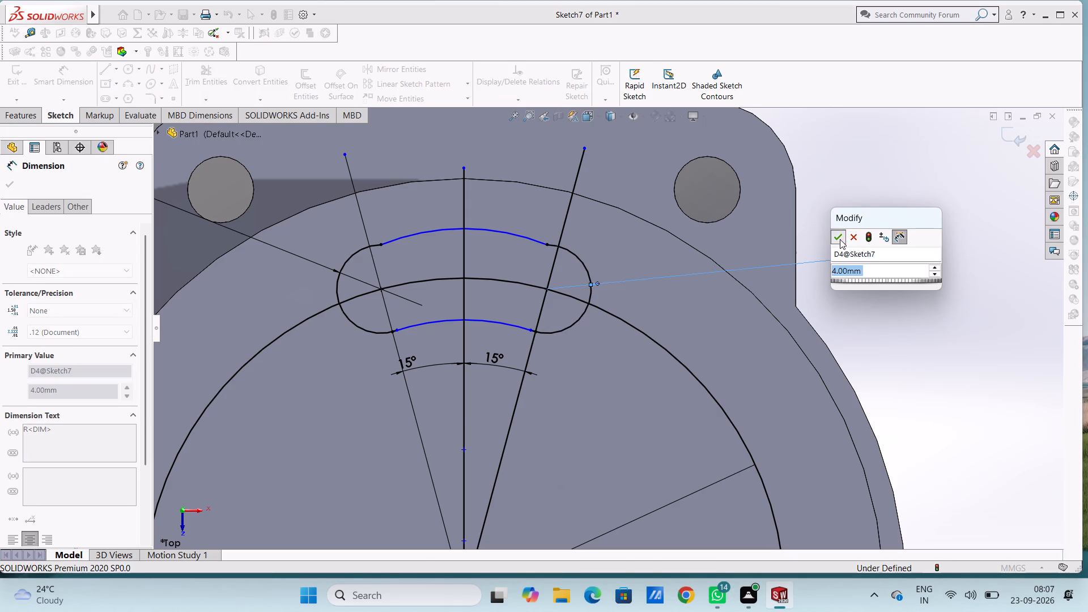
{"action": "left_click", "coordinate": [852, 183]}
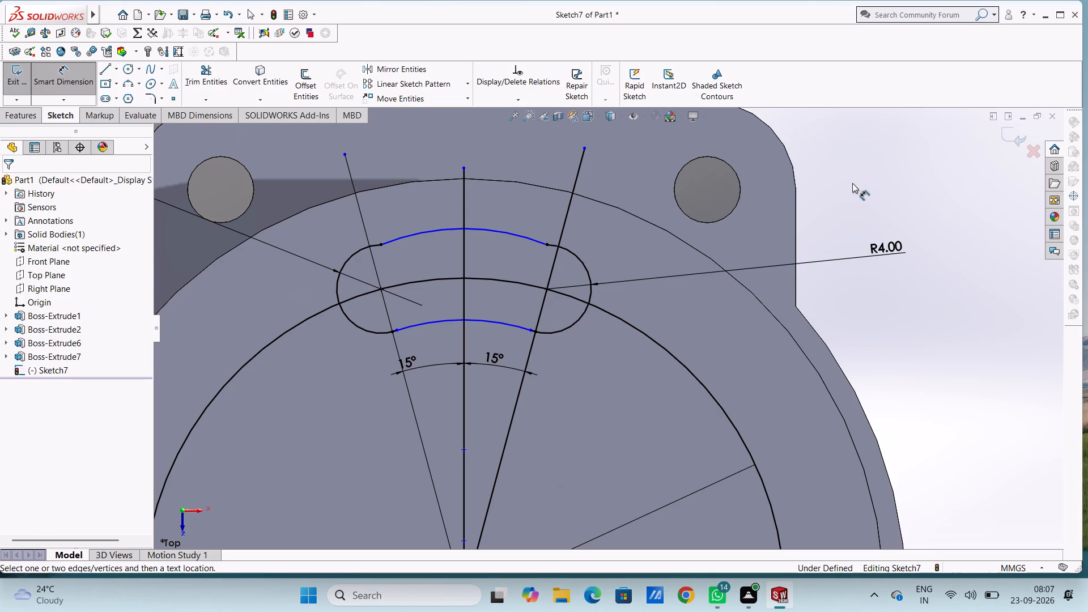
{"action": "key", "text": "Escape"}
{"action": "key", "text": "Escape"}
{"action": "key", "text": "Escape"}
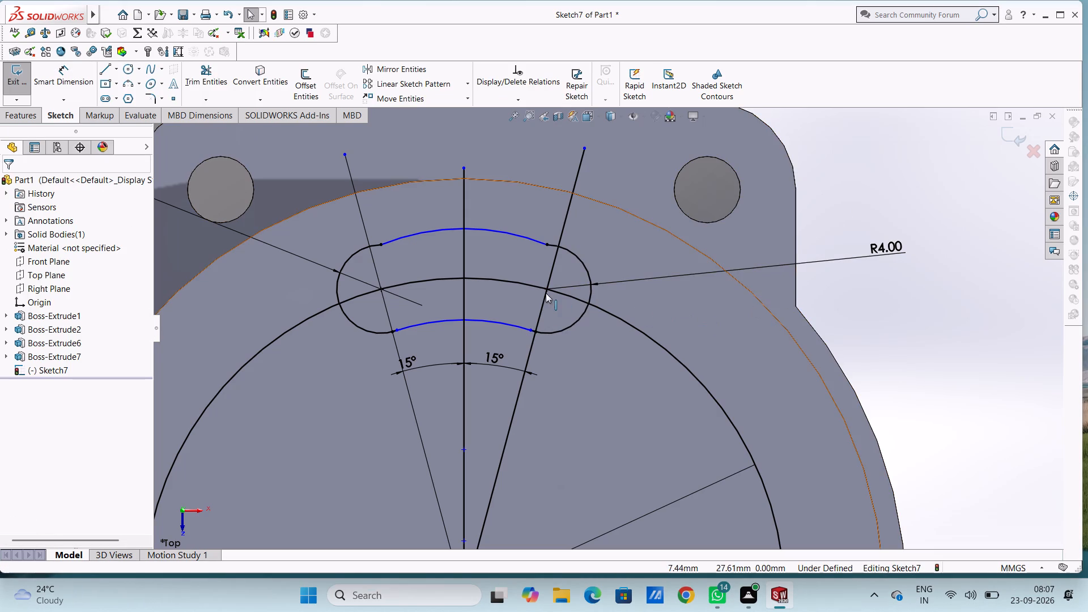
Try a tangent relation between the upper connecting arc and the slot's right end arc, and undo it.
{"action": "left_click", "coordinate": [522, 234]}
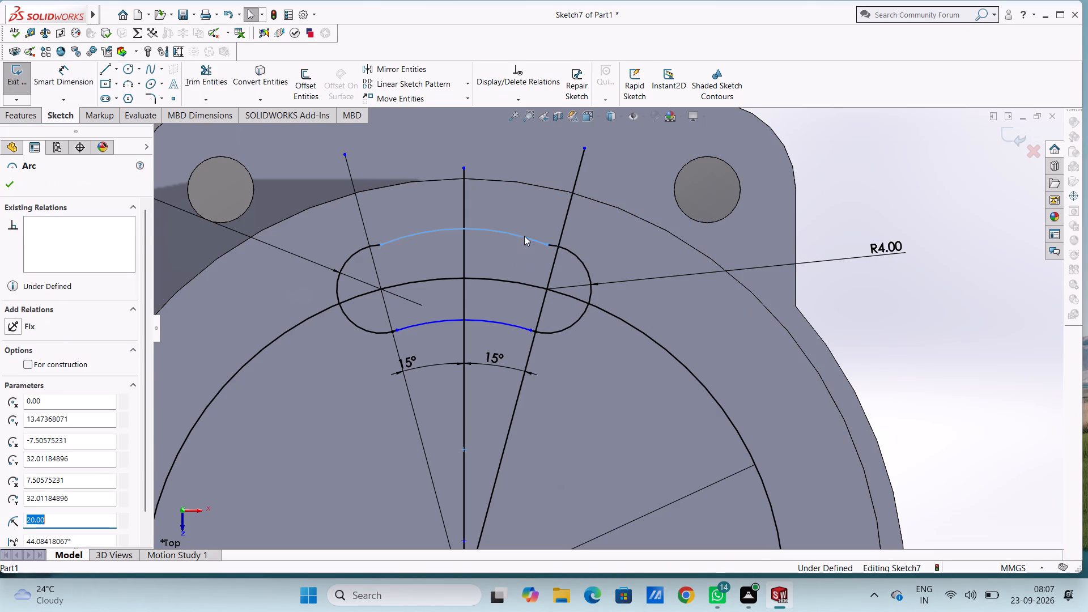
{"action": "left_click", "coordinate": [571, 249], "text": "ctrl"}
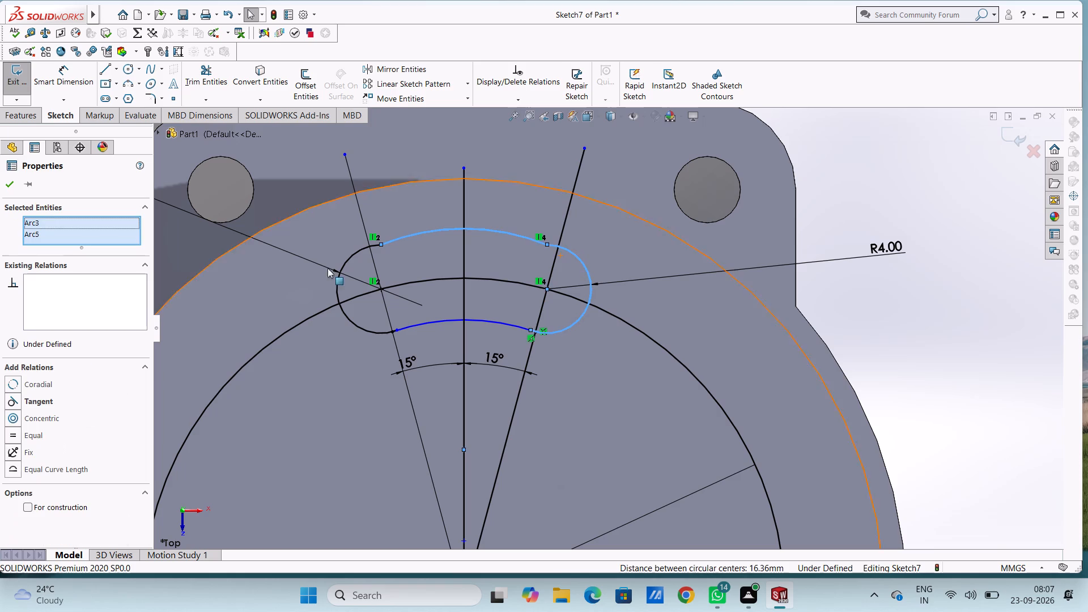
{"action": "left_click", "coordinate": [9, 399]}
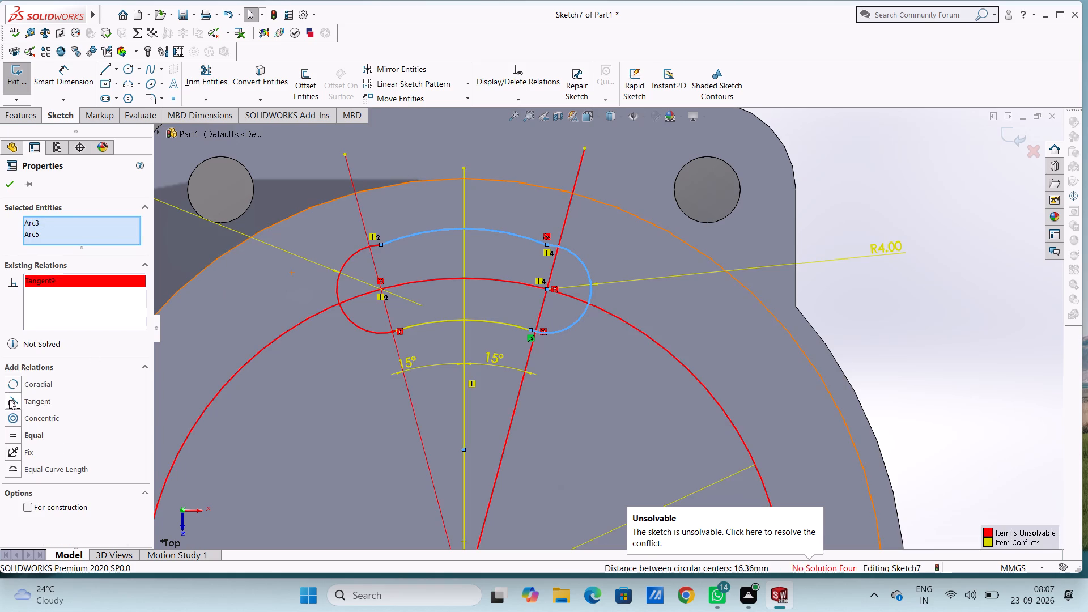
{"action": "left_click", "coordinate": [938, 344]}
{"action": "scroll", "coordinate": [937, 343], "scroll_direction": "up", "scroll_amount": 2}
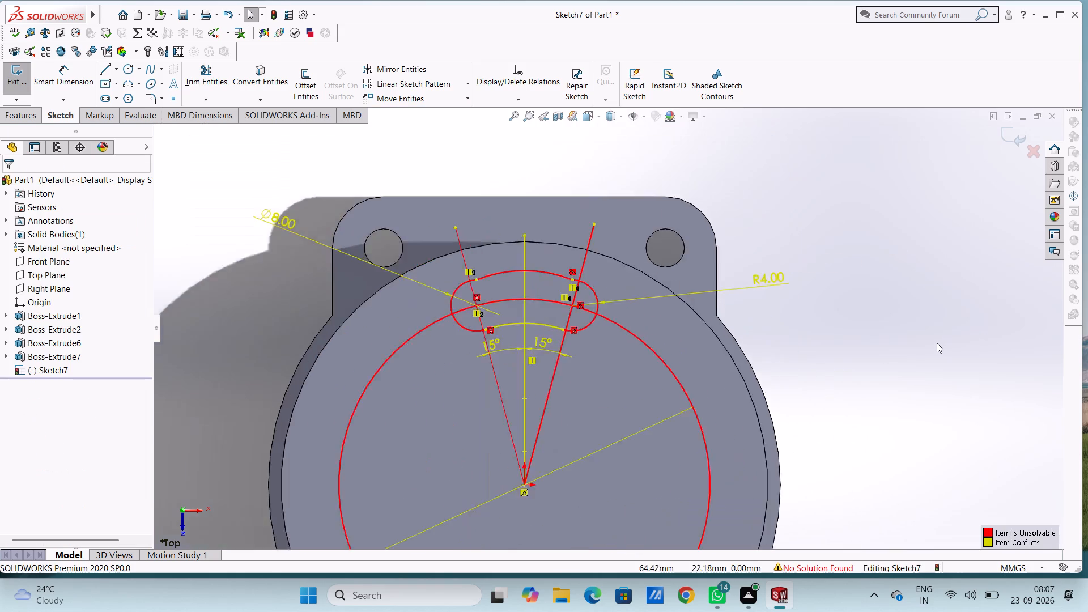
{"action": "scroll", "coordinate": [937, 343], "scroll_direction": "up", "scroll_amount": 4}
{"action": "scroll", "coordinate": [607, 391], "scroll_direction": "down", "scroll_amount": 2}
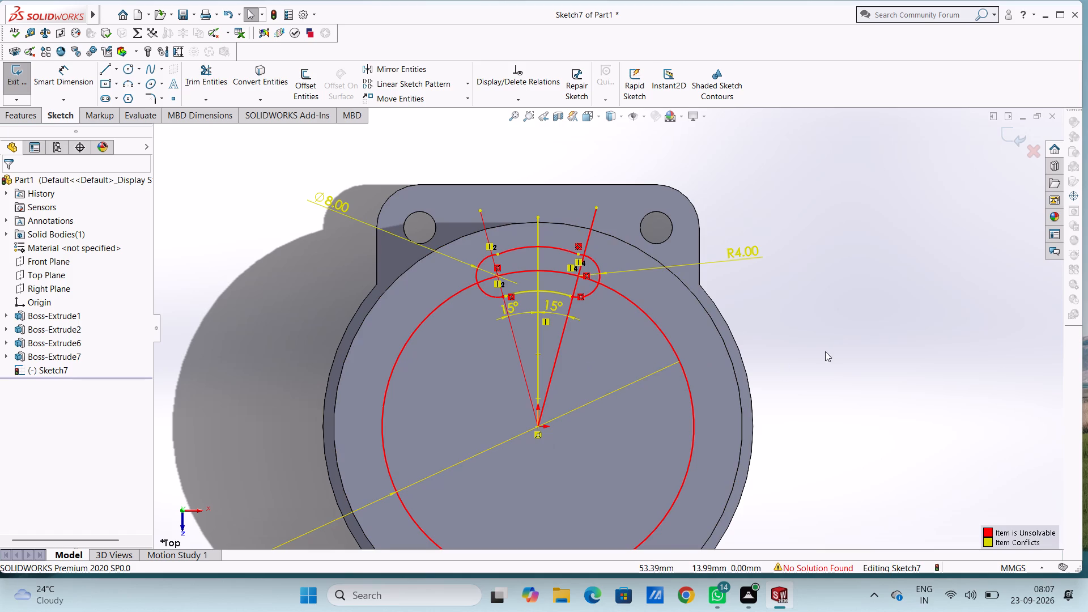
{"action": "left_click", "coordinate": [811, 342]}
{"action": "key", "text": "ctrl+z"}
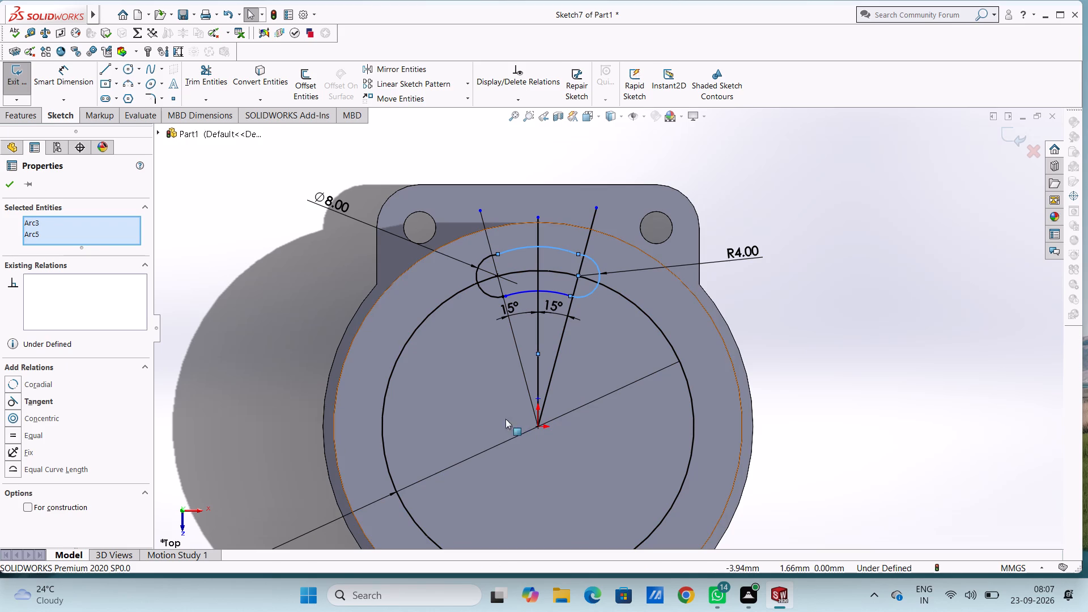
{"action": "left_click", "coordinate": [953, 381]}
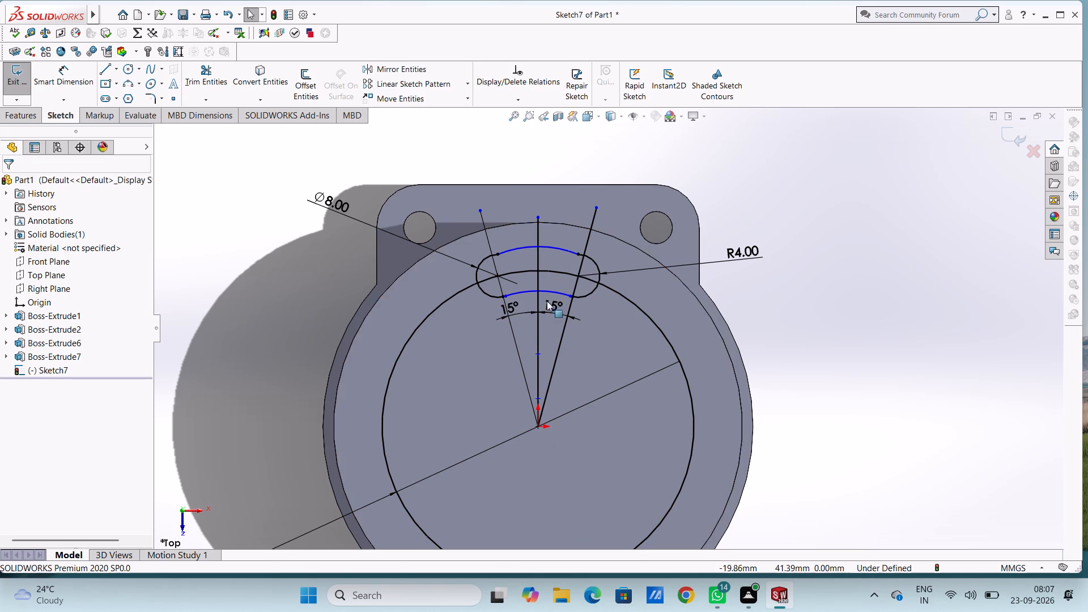
Set the angles of both inclined lines from the vertical centreline to 13° each.
{"action": "double_click", "coordinate": [551, 310]}
{"action": "type", "text": "13"}
{"action": "key", "text": "Return"}
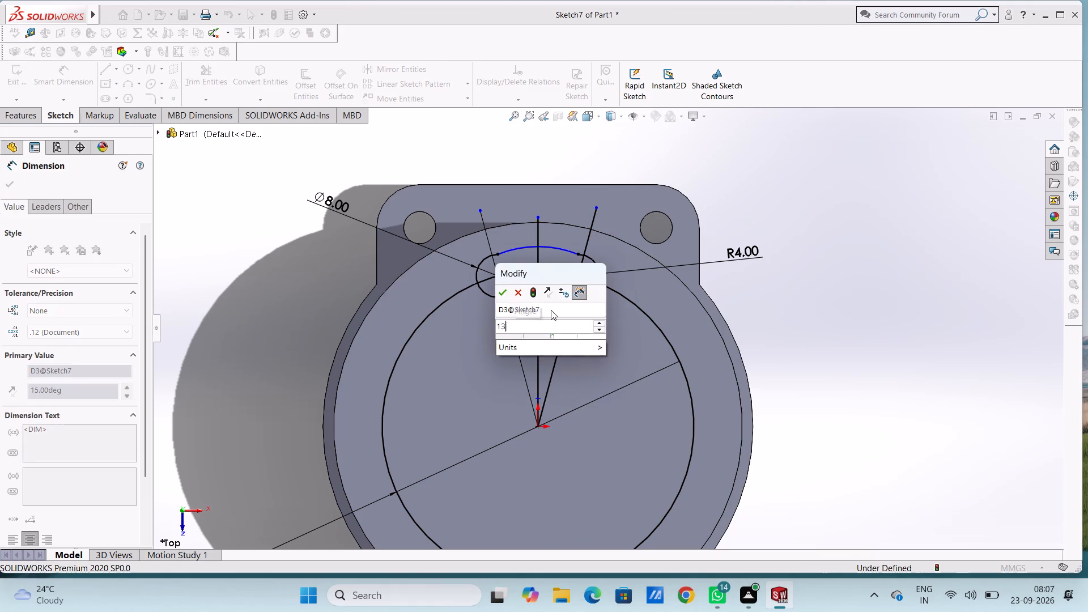
{"action": "left_click", "coordinate": [282, 271]}
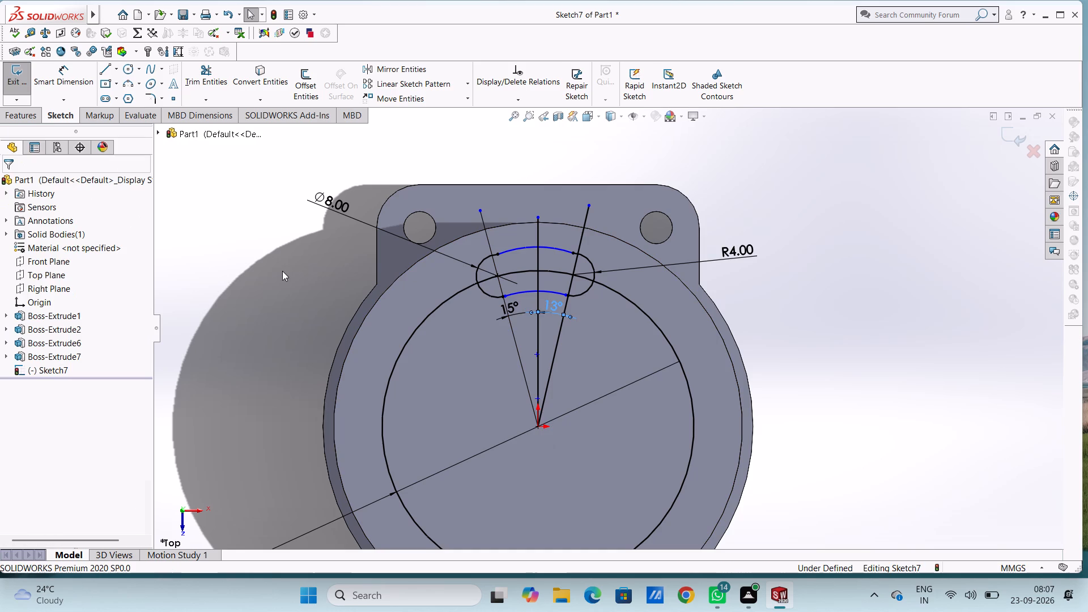
{"action": "double_click", "coordinate": [515, 313]}
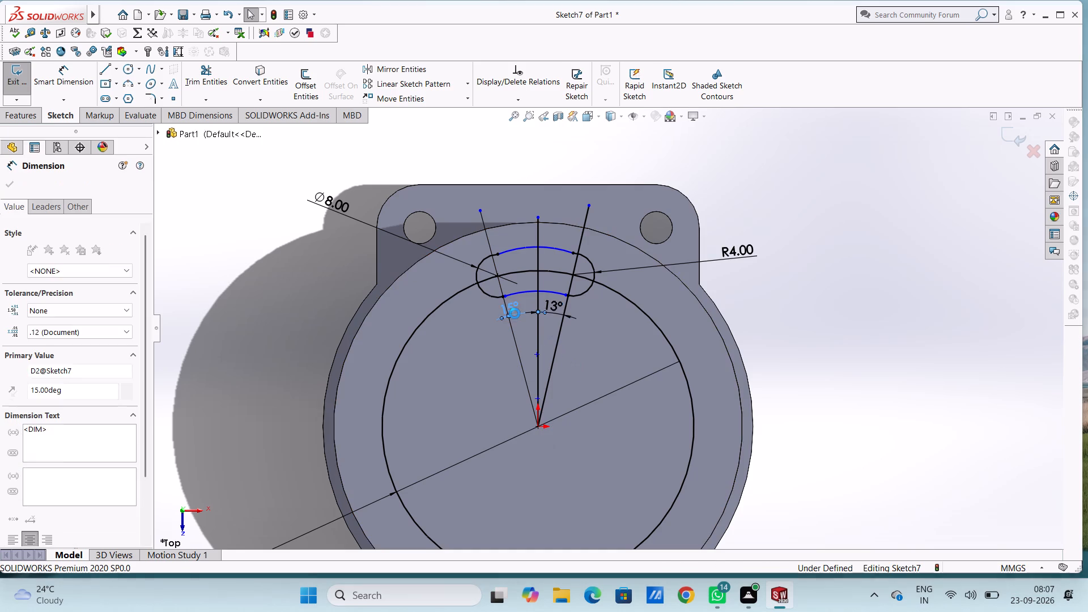
{"action": "type", "text": "13"}
{"action": "key", "text": "Return"}
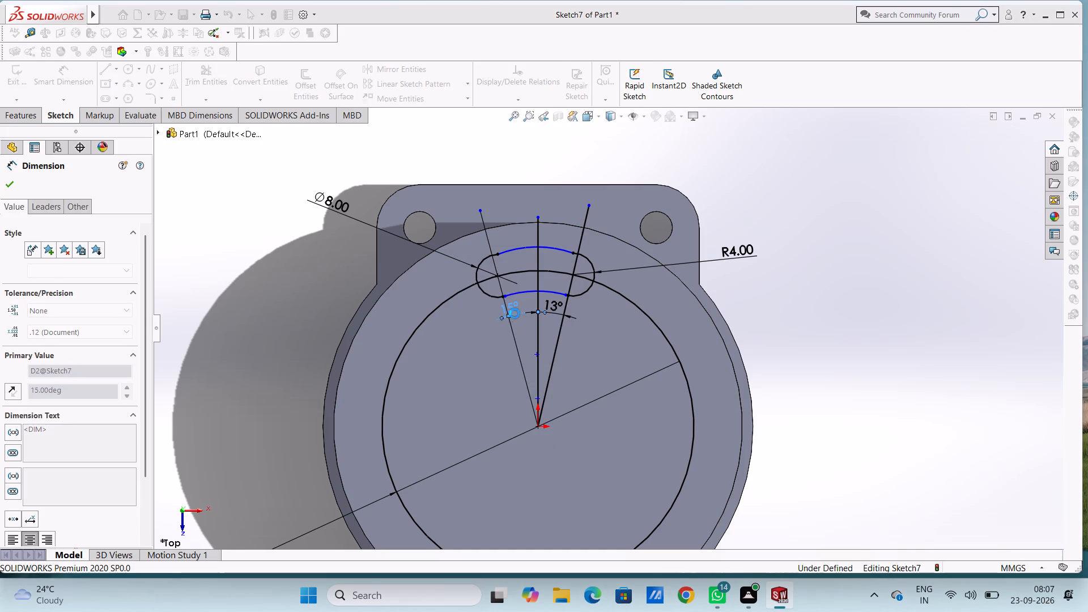
{"action": "left_click", "coordinate": [901, 334]}
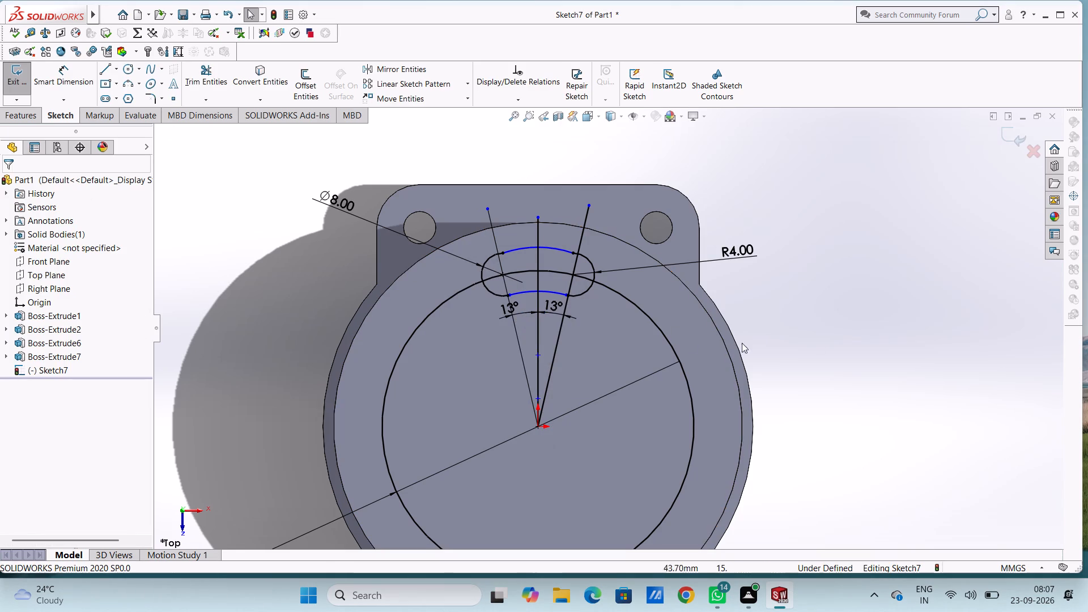
Draw a three-point arc of 20 mm radius joining the upper outer sides of both end arcs, just above the existing upper arc.
{"action": "scroll", "coordinate": [558, 287], "scroll_direction": "down", "scroll_amount": 4}
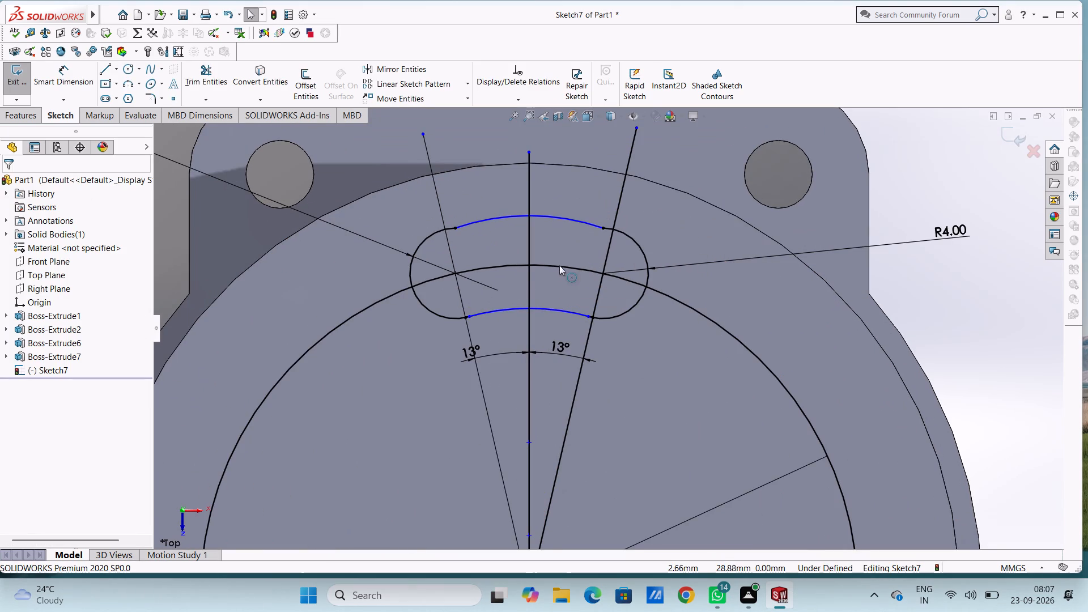
{"action": "scroll", "coordinate": [567, 257], "scroll_direction": "down", "scroll_amount": 2}
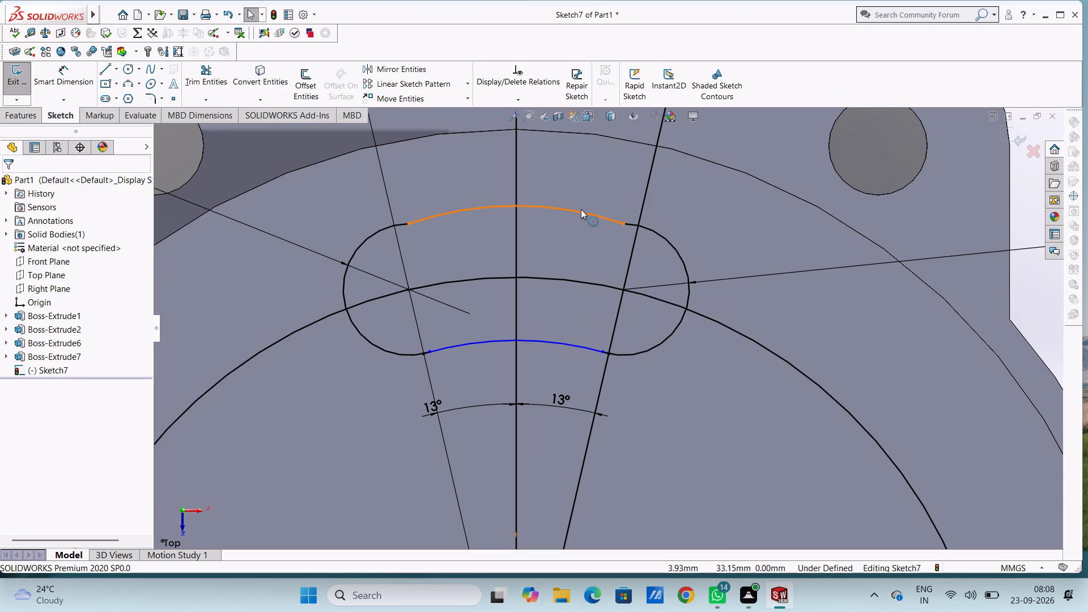
{"action": "left_click", "coordinate": [124, 83]}
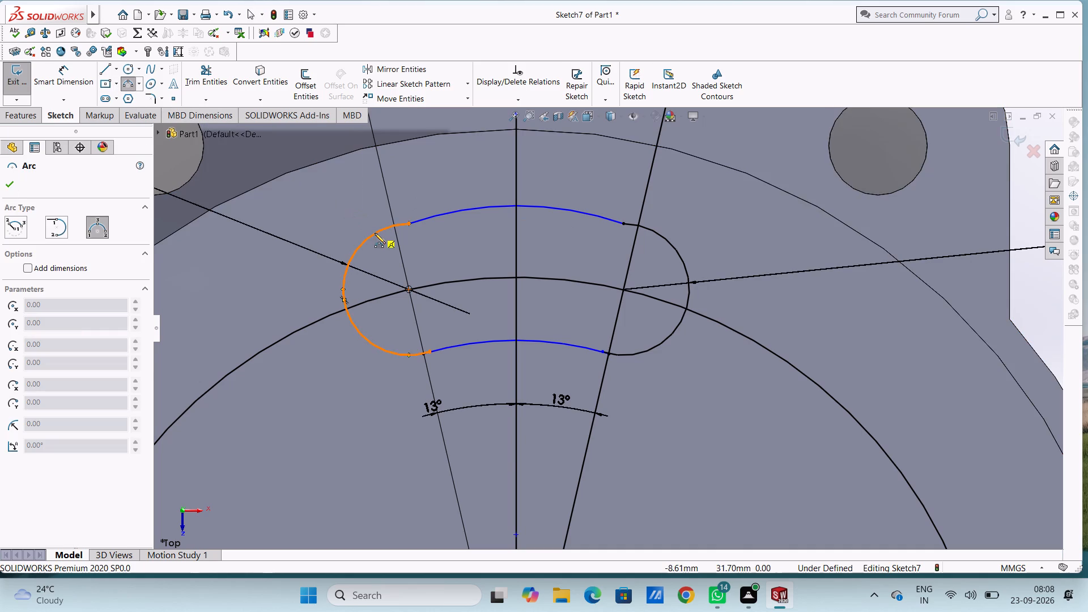
{"action": "left_click", "coordinate": [375, 233]}
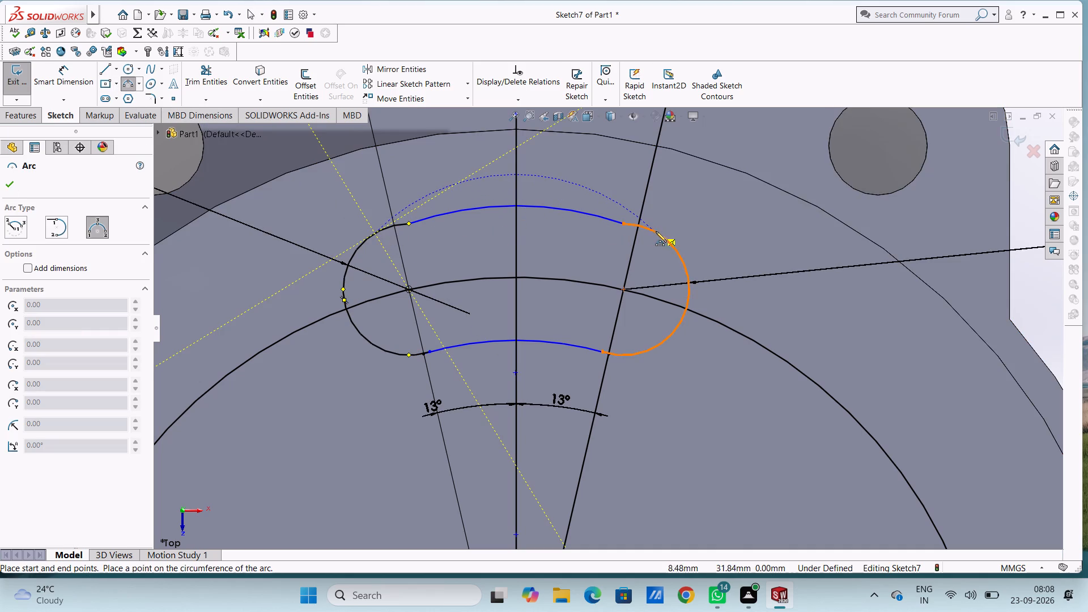
{"action": "left_click", "coordinate": [658, 233]}
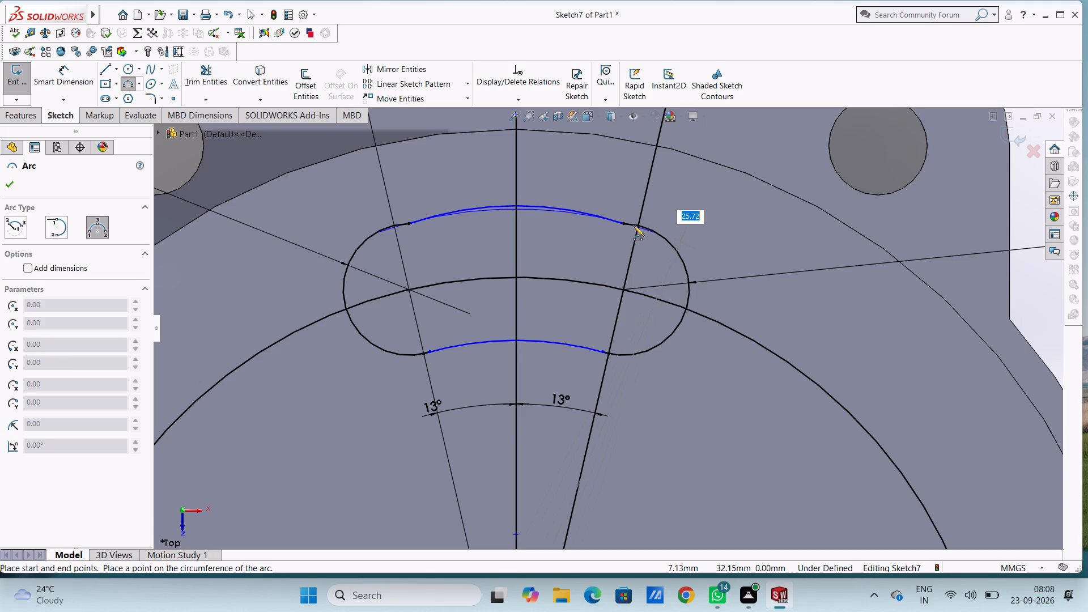
{"action": "type", "text": "20"}
{"action": "key", "text": "Return"}
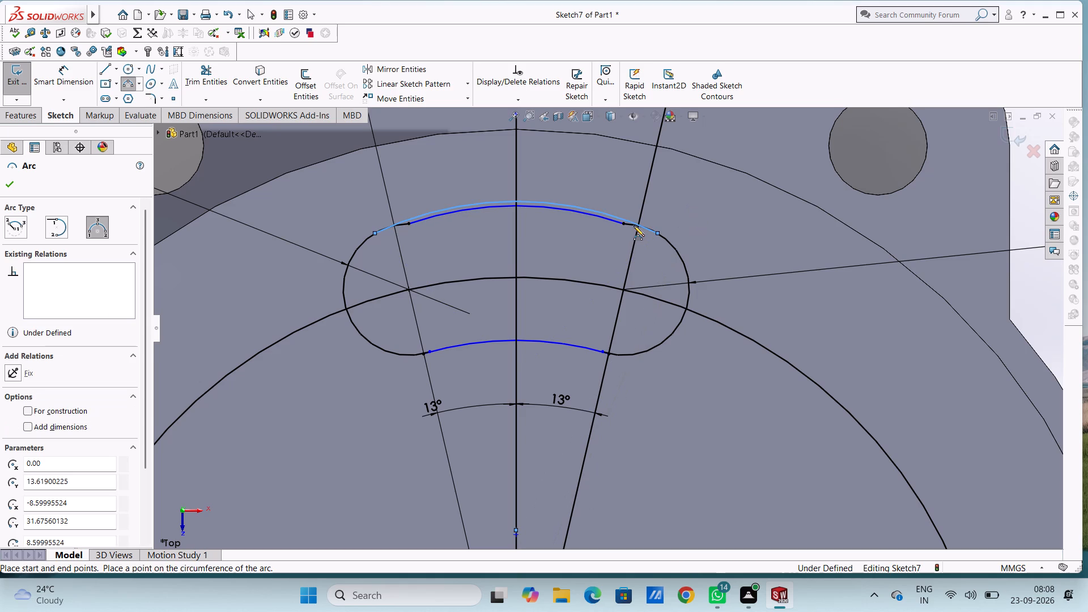
{"action": "key", "text": "Escape"}
{"action": "key", "text": "Escape"}
{"action": "key", "text": "Escape"}
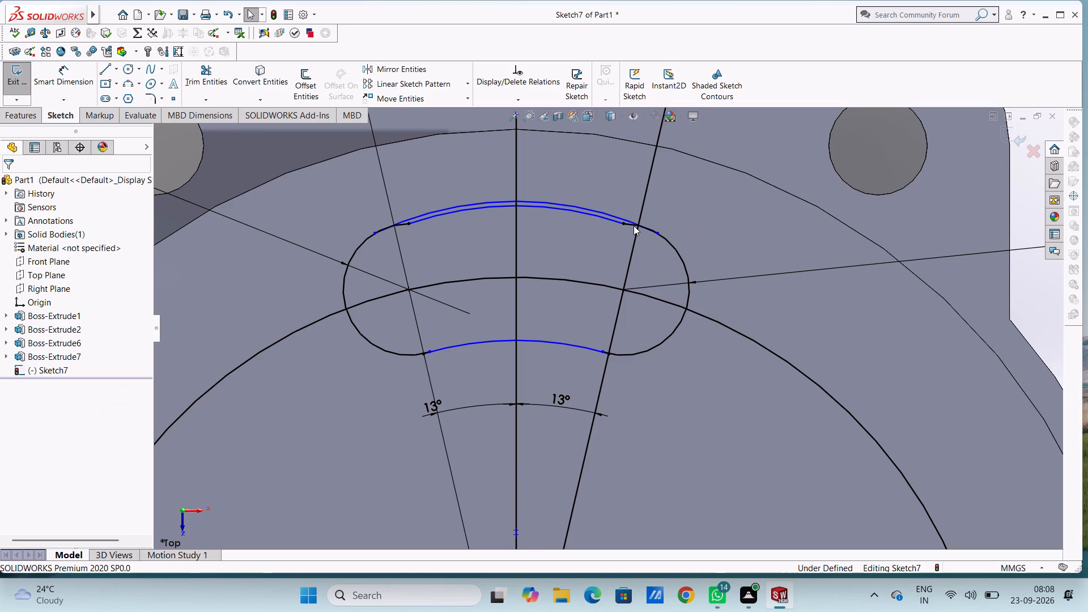
Delete the old upper connecting arc beneath the new one.
{"action": "scroll", "coordinate": [586, 218], "scroll_direction": "down", "scroll_amount": 3}
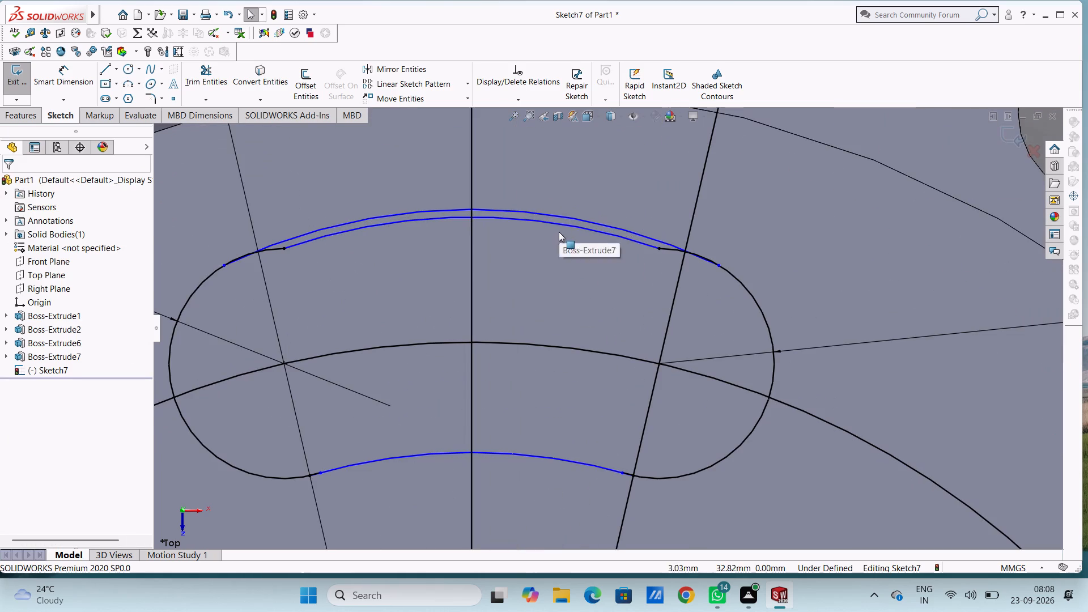
{"action": "left_click", "coordinate": [563, 226]}
{"action": "key", "text": "Delete"}
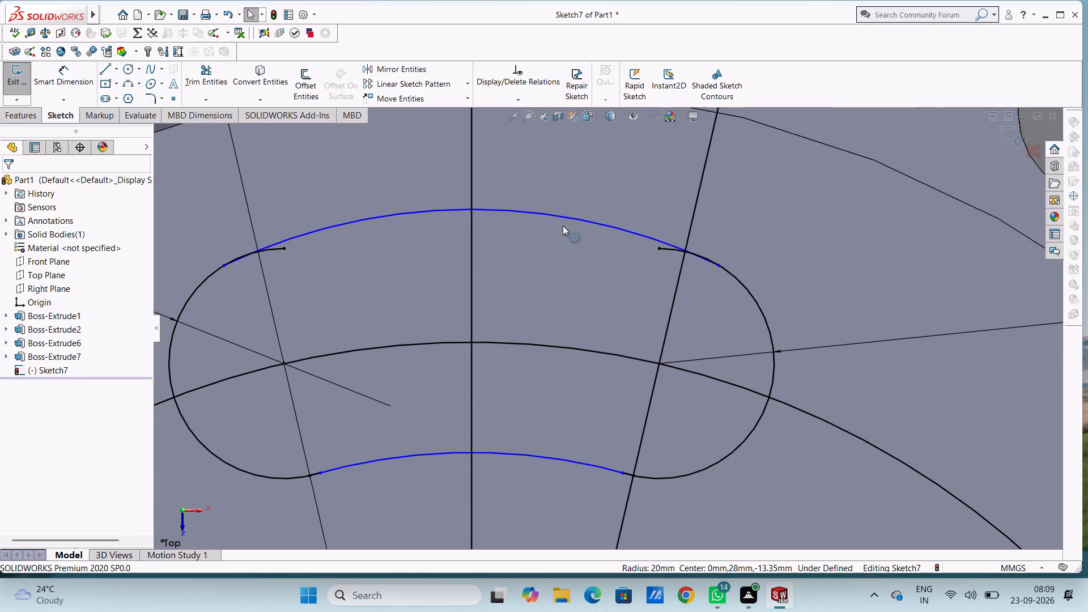
Dimension the slot's upper and lower connecting arcs with a radius of 20 mm each.
{"action": "scroll", "coordinate": [563, 226], "scroll_direction": "up", "scroll_amount": 7}
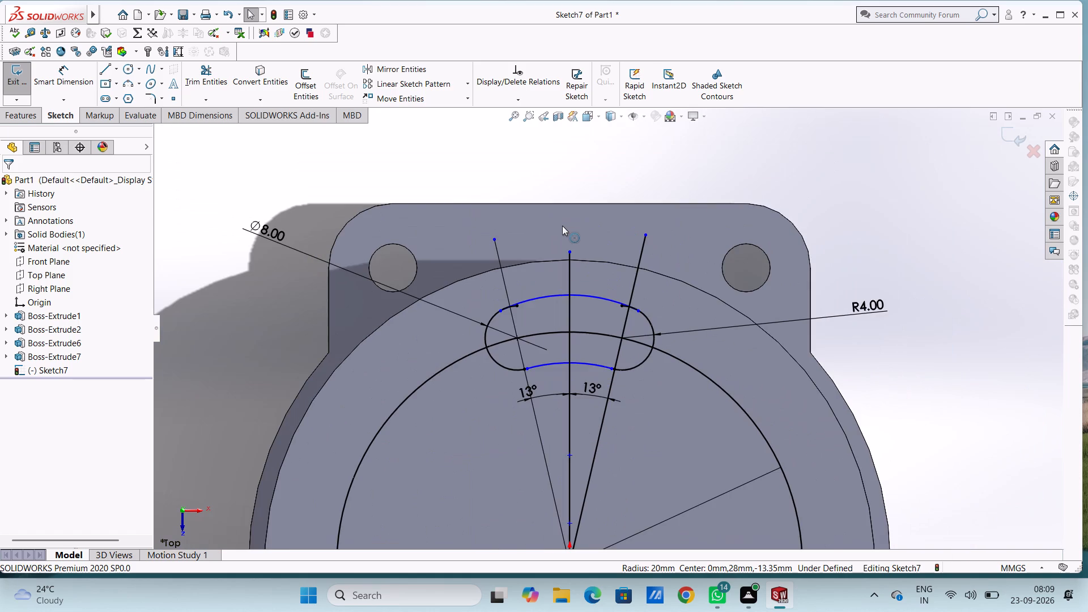
{"action": "left_click", "coordinate": [48, 80]}
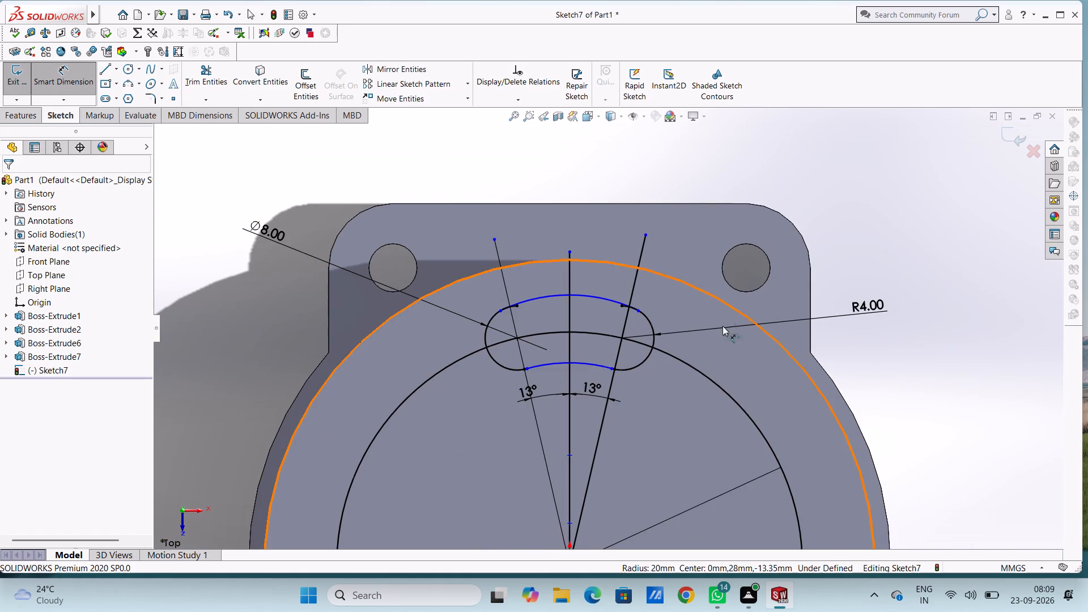
{"action": "left_click", "coordinate": [607, 299]}
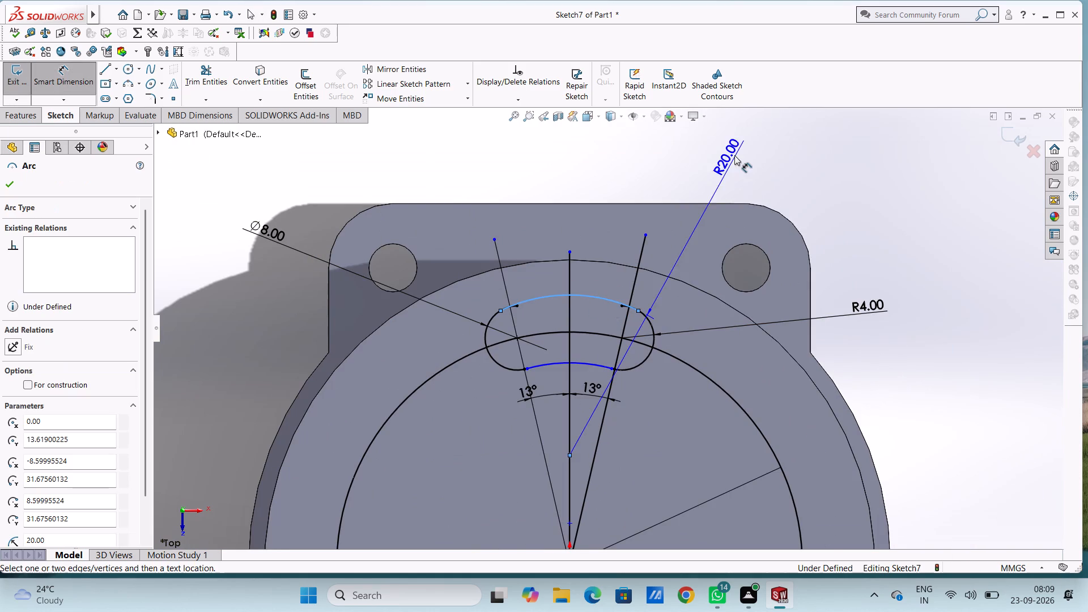
{"action": "left_click", "coordinate": [614, 149]}
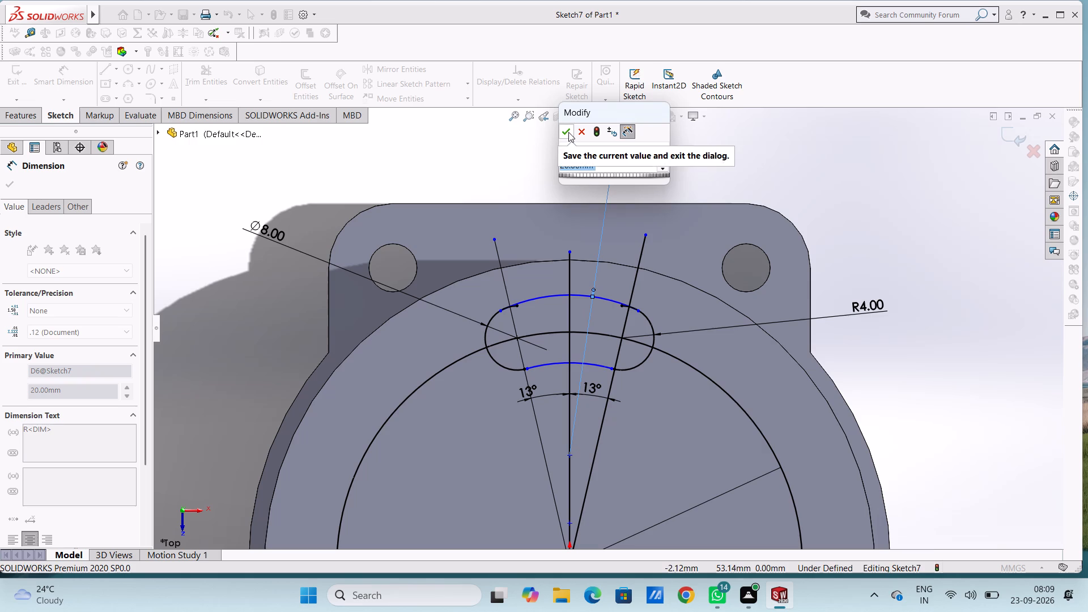
{"action": "left_click", "coordinate": [568, 132]}
{"action": "left_click", "coordinate": [520, 150]}
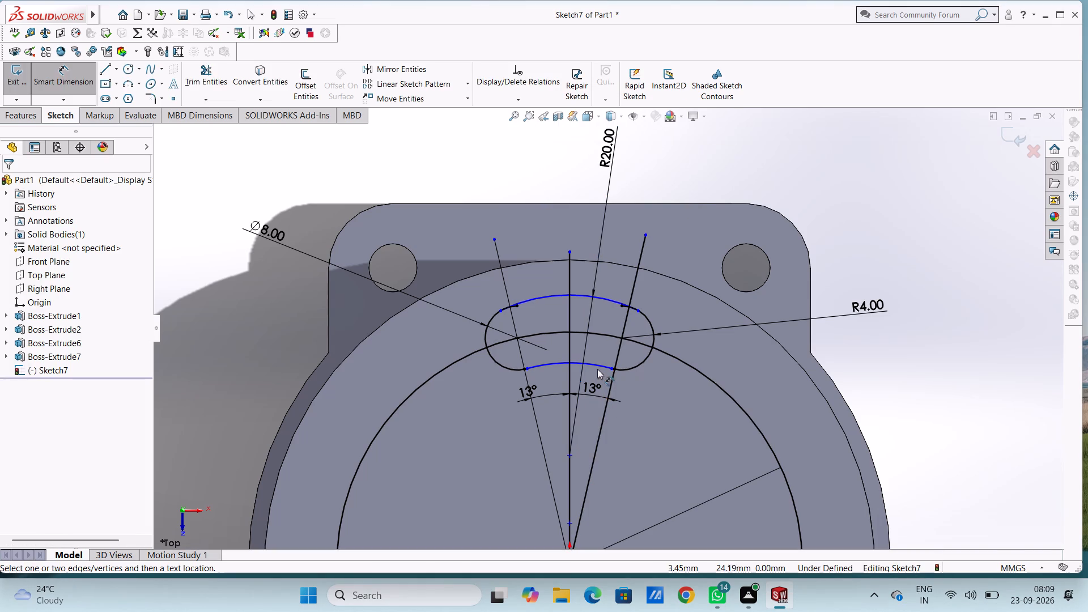
{"action": "left_click", "coordinate": [597, 365]}
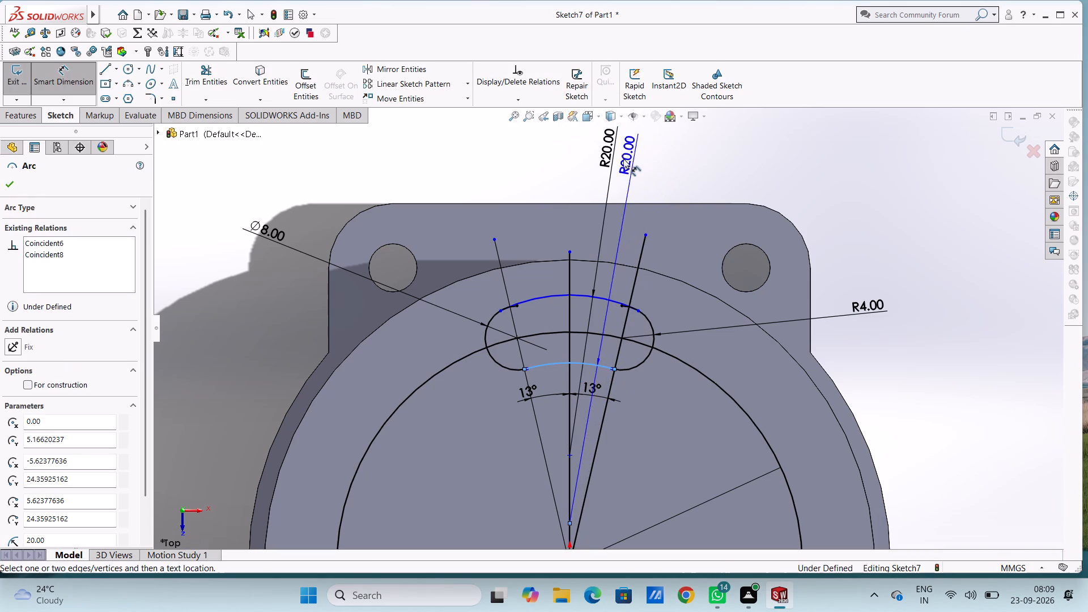
{"action": "left_click", "coordinate": [528, 144]}
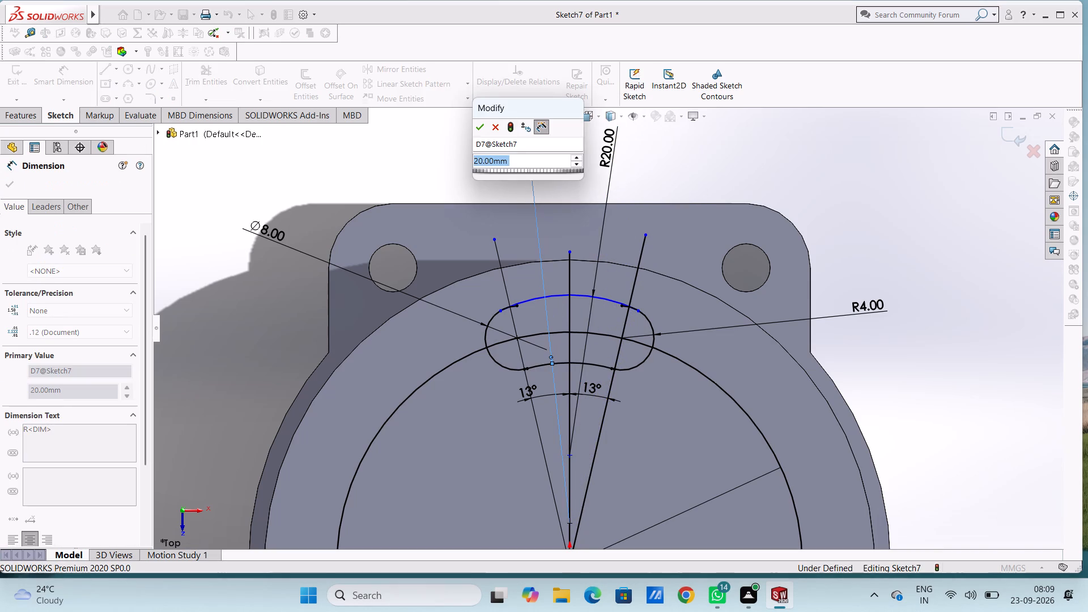
{"action": "left_click", "coordinate": [477, 130]}
{"action": "left_click", "coordinate": [464, 146]}
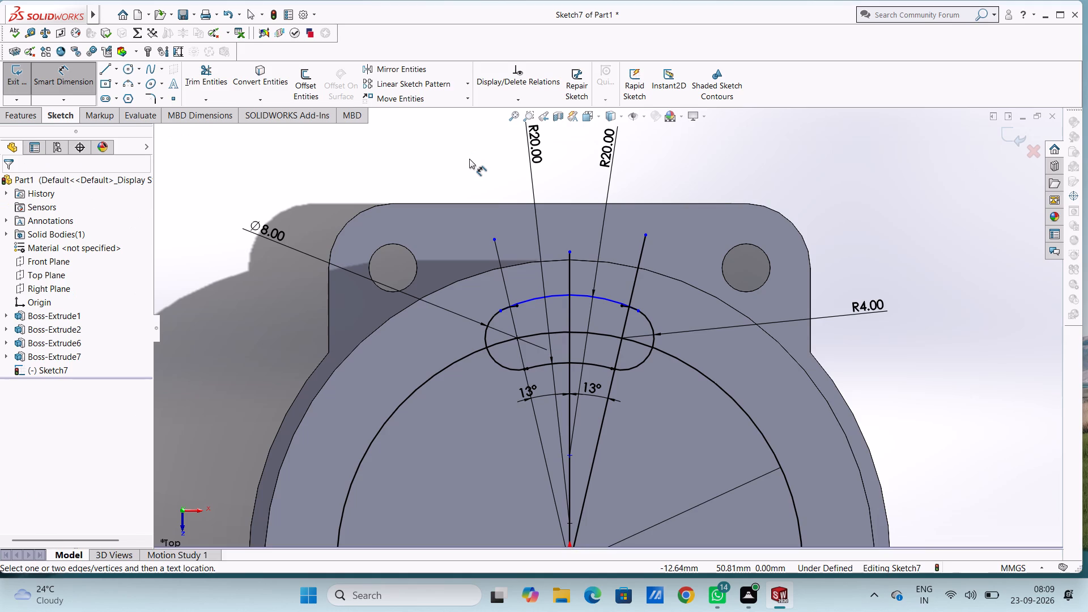
{"action": "key", "text": "Escape"}
{"action": "key", "text": "Escape"}
{"action": "key", "text": "Escape"}
Trim the left end arc's upper stub and the overlapping end of the upper connecting arc where they cross.
{"action": "left_click", "coordinate": [215, 79]}
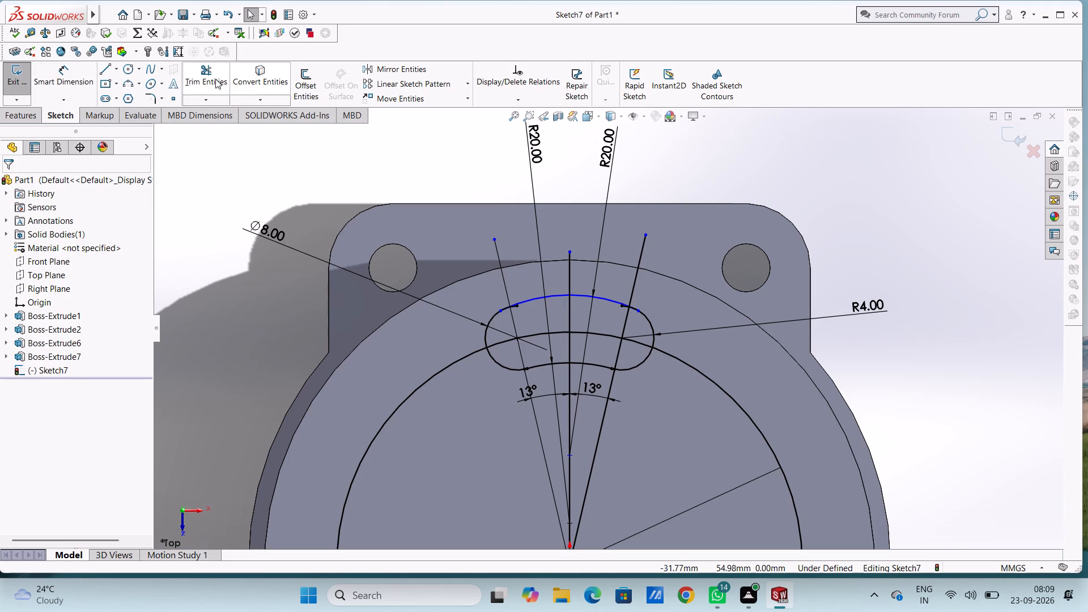
{"action": "scroll", "coordinate": [635, 427], "scroll_direction": "down", "scroll_amount": 4}
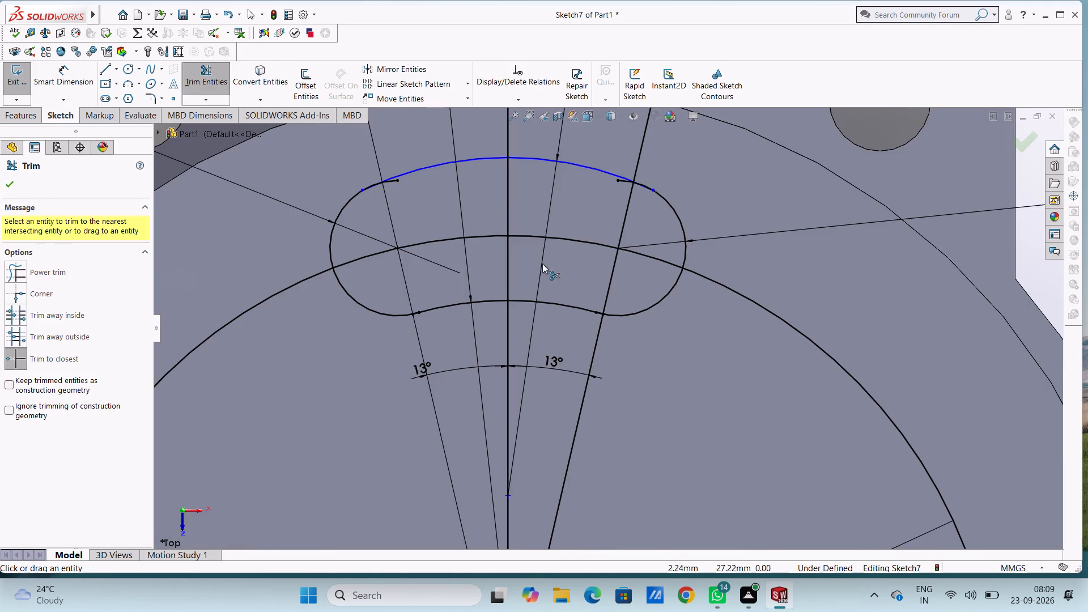
{"action": "scroll", "coordinate": [518, 222], "scroll_direction": "up", "scroll_amount": 2}
{"action": "scroll", "coordinate": [503, 211], "scroll_direction": "down", "scroll_amount": 6}
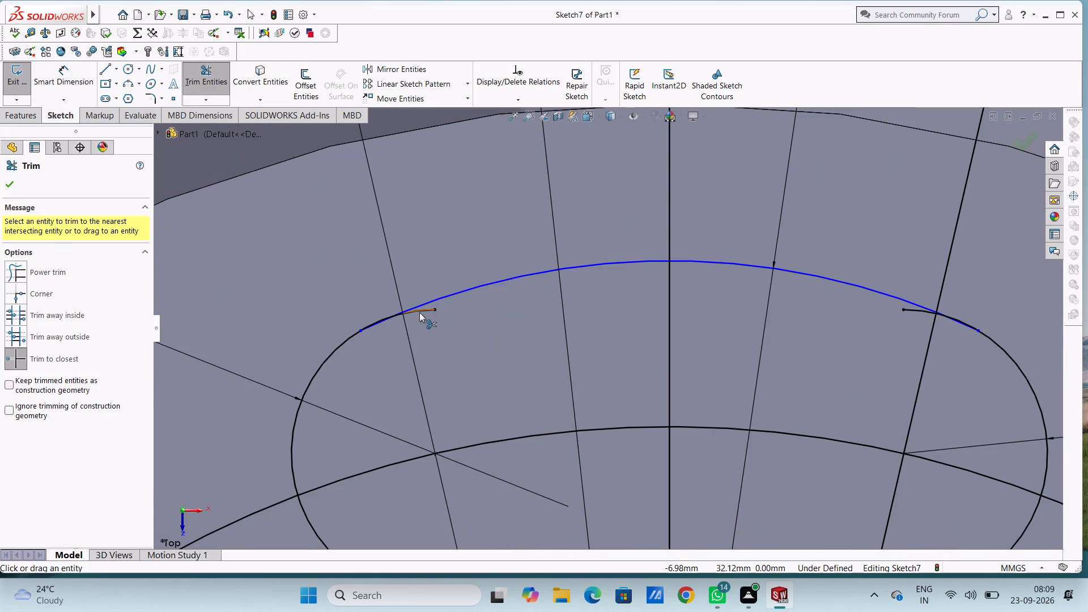
{"action": "left_click", "coordinate": [420, 312]}
{"action": "scroll", "coordinate": [400, 328], "scroll_direction": "down", "scroll_amount": 6}
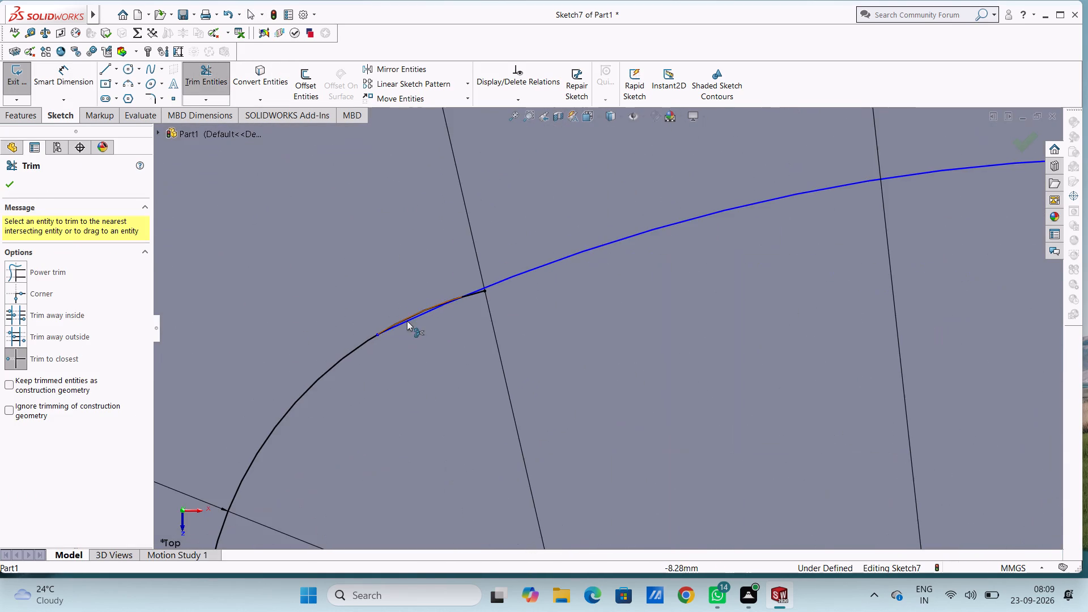
{"action": "scroll", "coordinate": [481, 297], "scroll_direction": "down", "scroll_amount": 4}
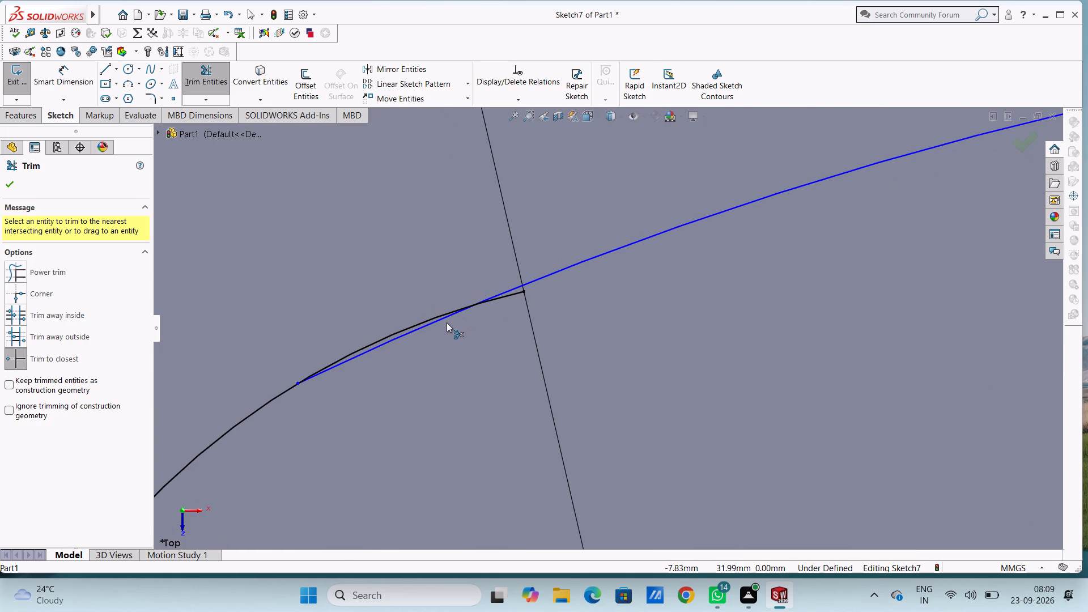
{"action": "left_click", "coordinate": [507, 297]}
{"action": "scroll", "coordinate": [529, 334], "scroll_direction": "up", "scroll_amount": 5}
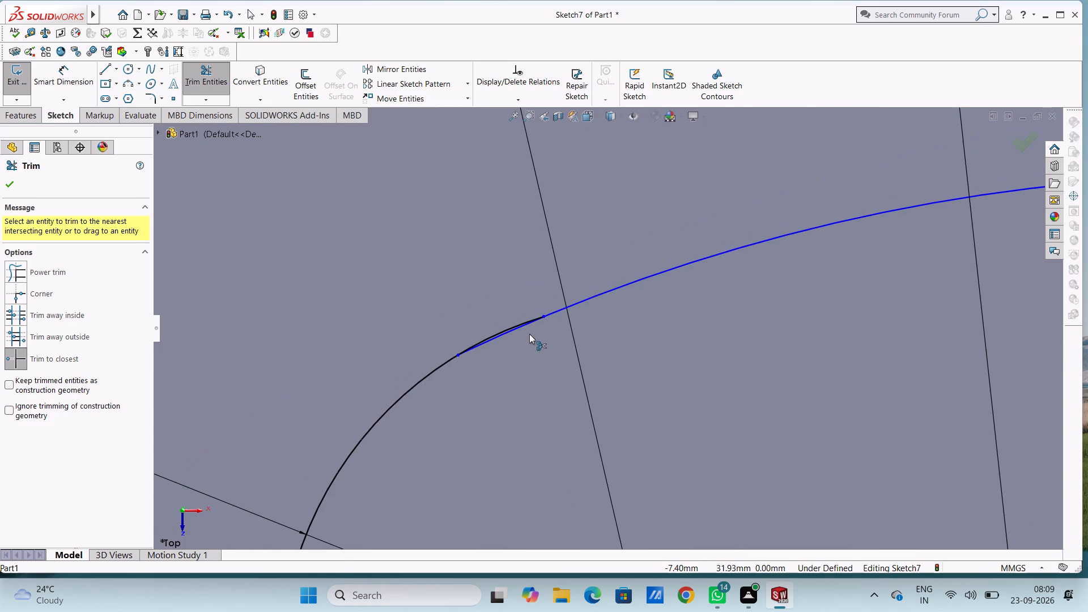
{"action": "scroll", "coordinate": [534, 329], "scroll_direction": "down", "scroll_amount": 4}
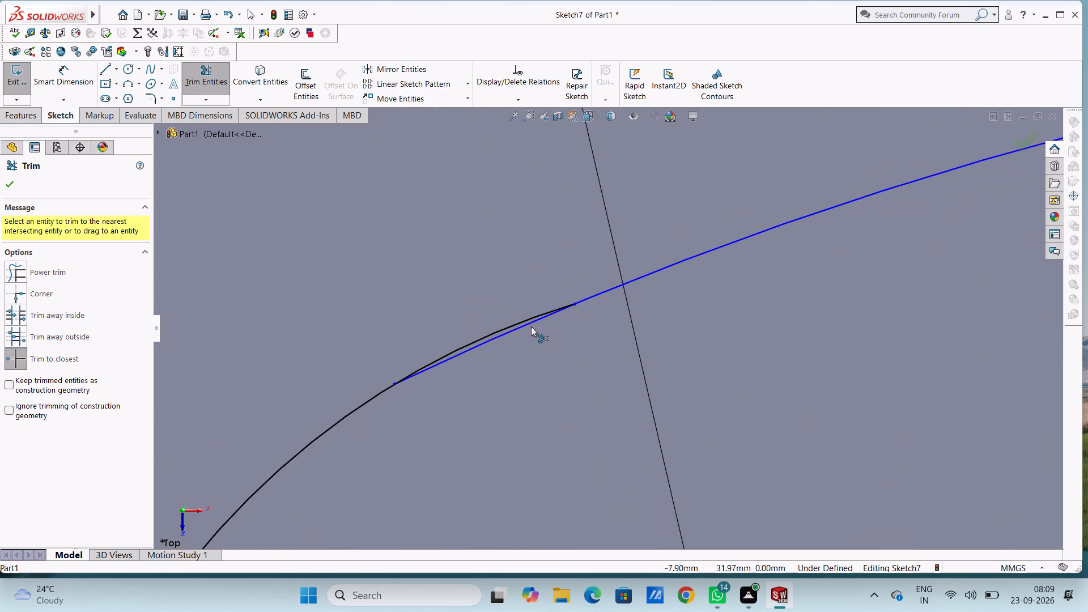
{"action": "left_click", "coordinate": [520, 330]}
Trim the right end arc's upper stub and overlapping portion back to the end of the upper connecting arc.
{"action": "scroll", "coordinate": [550, 352], "scroll_direction": "up", "scroll_amount": 5}
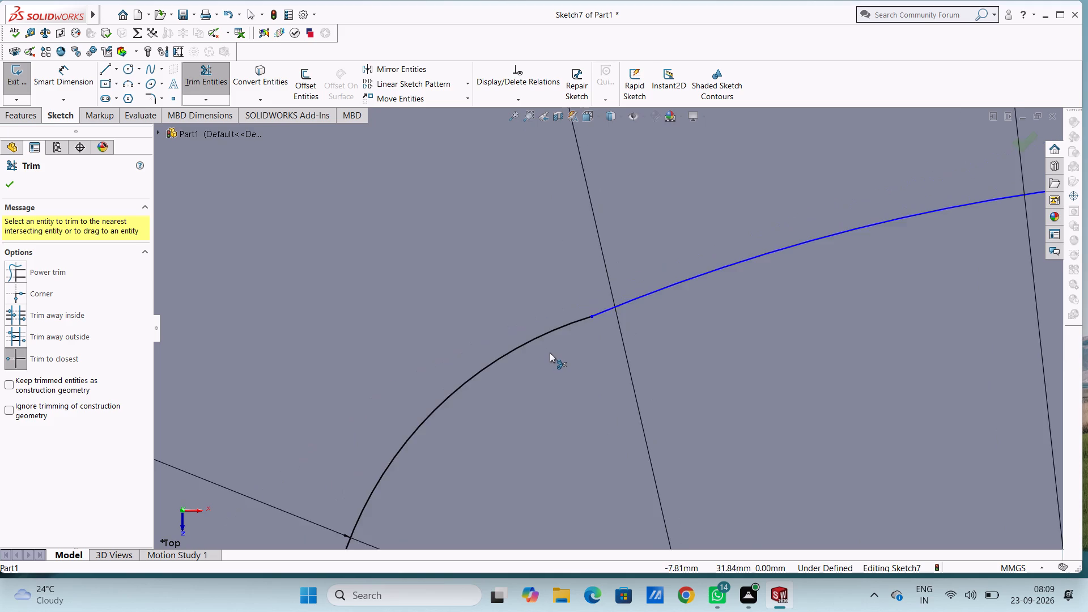
{"action": "scroll", "coordinate": [550, 352], "scroll_direction": "up", "scroll_amount": 10}
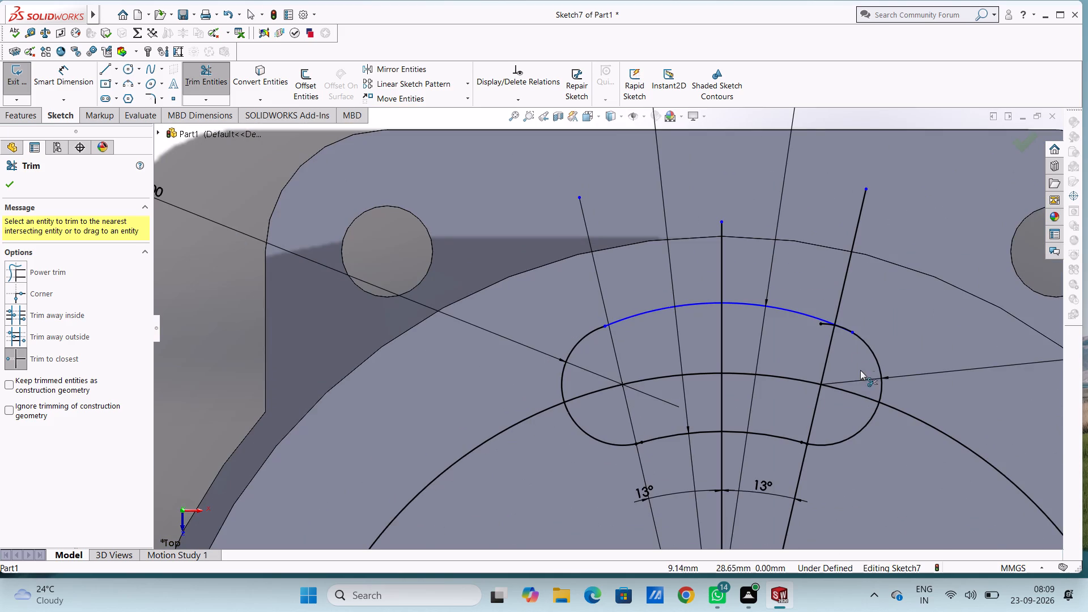
{"action": "scroll", "coordinate": [853, 355], "scroll_direction": "down", "scroll_amount": 5}
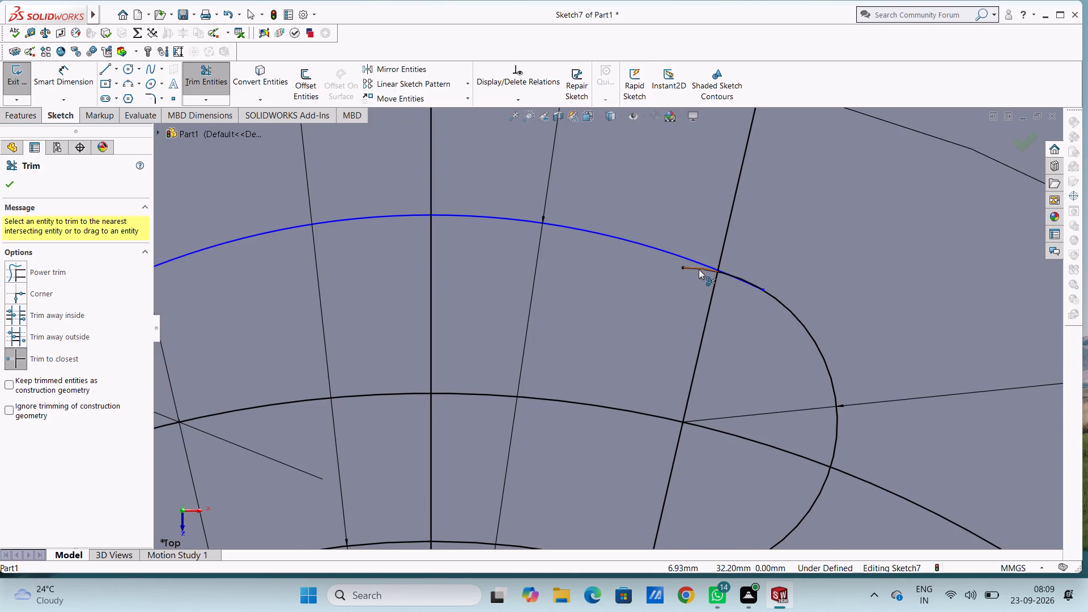
{"action": "left_click", "coordinate": [699, 269]}
{"action": "scroll", "coordinate": [721, 270], "scroll_direction": "down", "scroll_amount": 10}
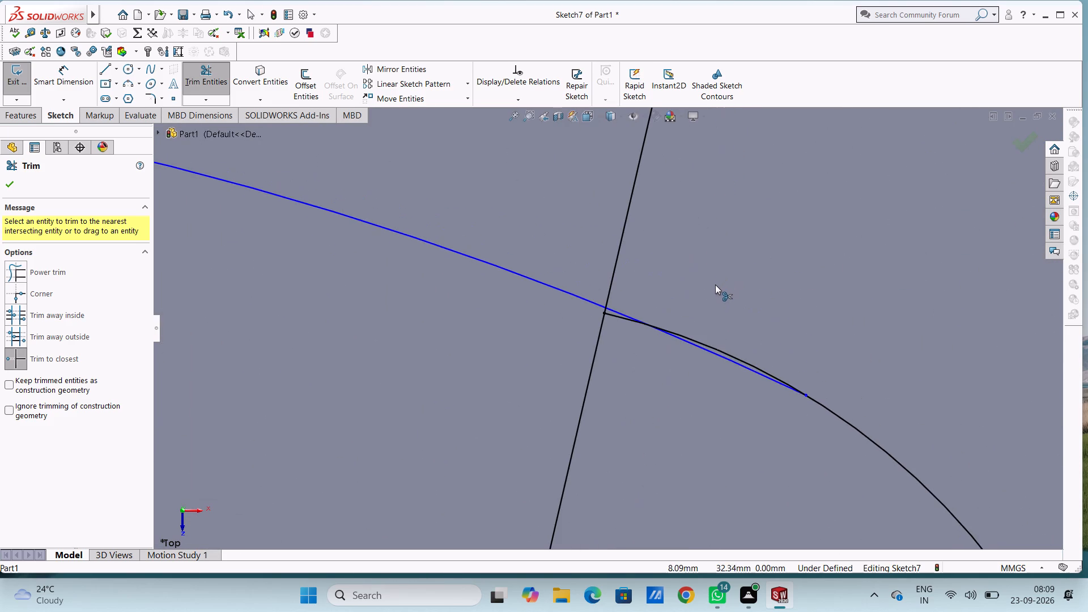
{"action": "scroll", "coordinate": [711, 288], "scroll_direction": "down", "scroll_amount": 5}
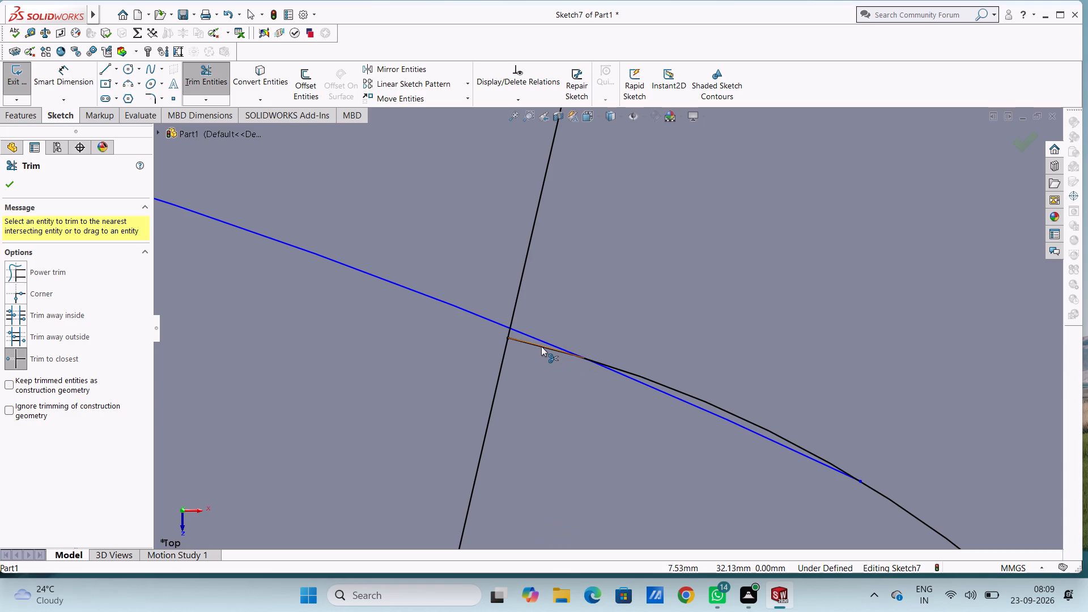
{"action": "left_click", "coordinate": [541, 346]}
{"action": "left_click", "coordinate": [662, 382]}
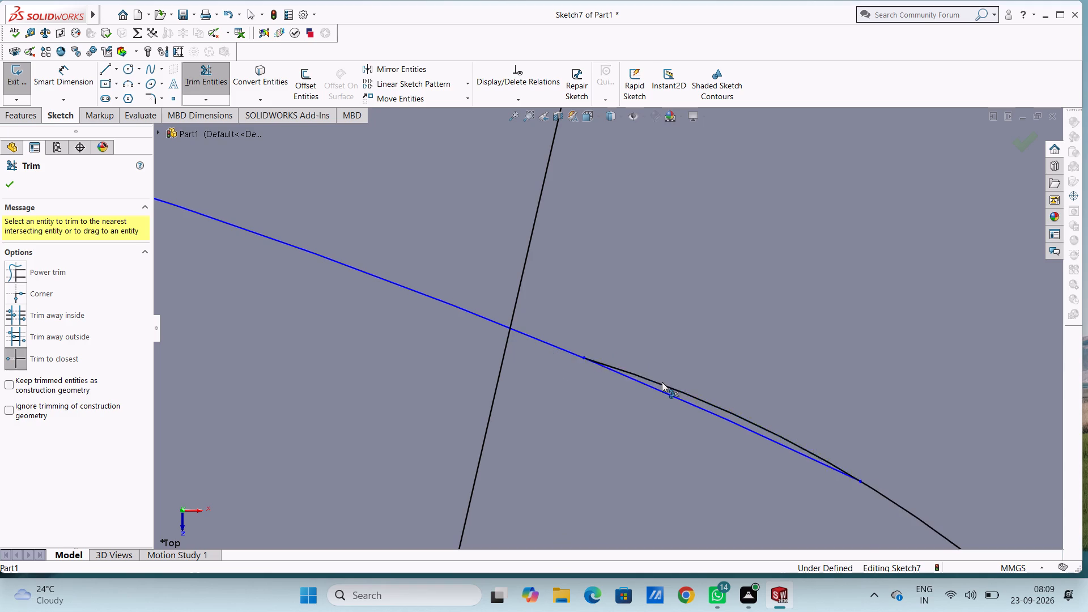
{"action": "scroll", "coordinate": [662, 382], "scroll_direction": "up", "scroll_amount": 14}
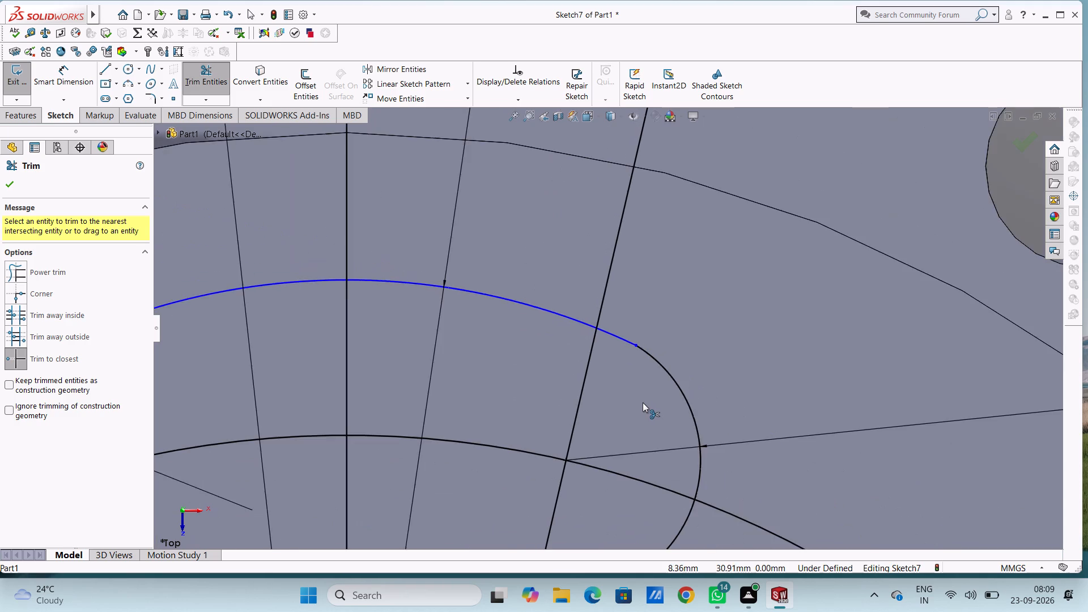
{"action": "scroll", "coordinate": [614, 399], "scroll_direction": "up", "scroll_amount": 6}
{"action": "scroll", "coordinate": [564, 407], "scroll_direction": "up", "scroll_amount": 2}
{"action": "scroll", "coordinate": [575, 372], "scroll_direction": "down", "scroll_amount": 2}
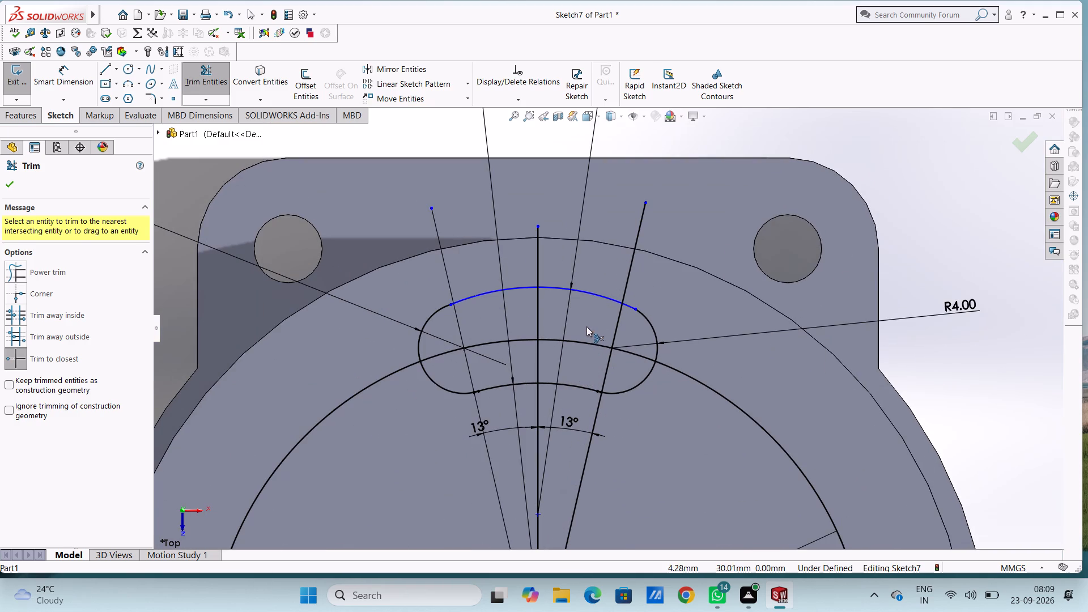
{"action": "key", "text": "Escape"}
{"action": "key", "text": "Escape"}
{"action": "key", "text": "Escape"}
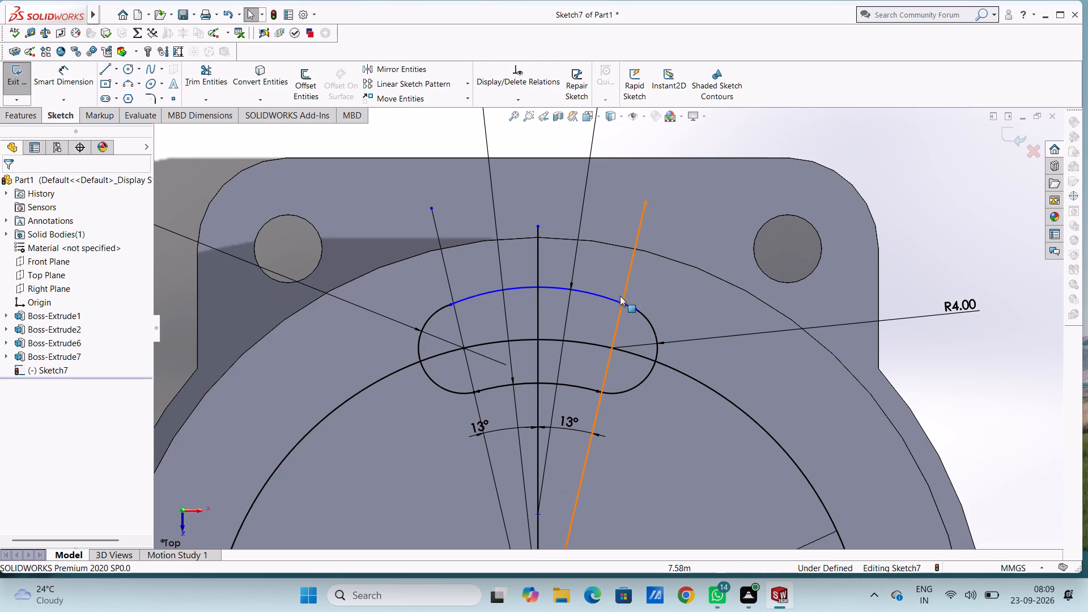
Add tangent relations between the upper connecting arc and both the right and left end arcs of the slot.
{"action": "left_click", "coordinate": [607, 299]}
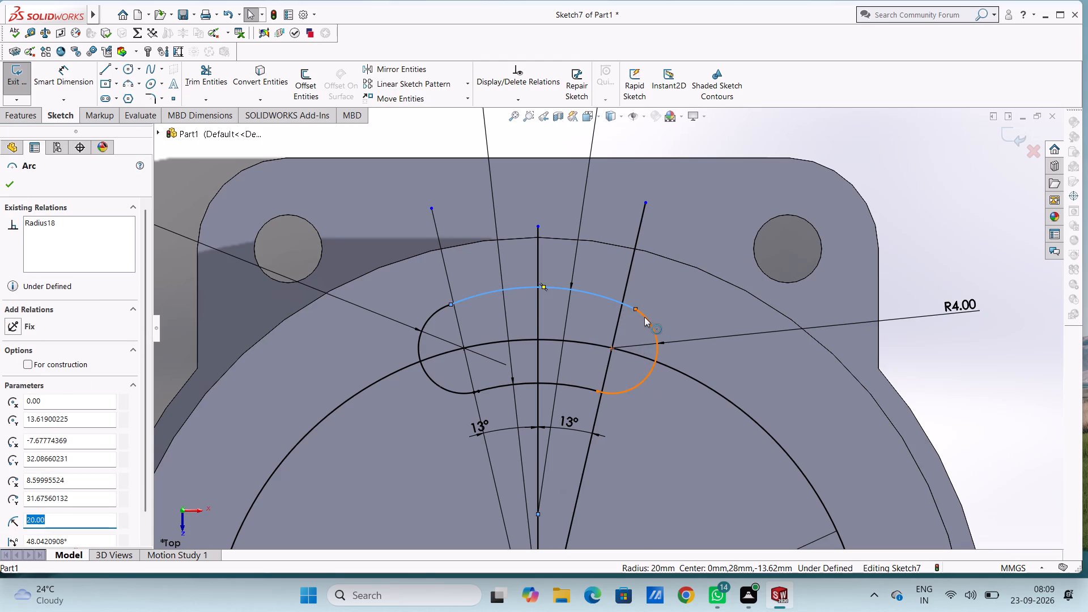
{"action": "left_click", "coordinate": [644, 317], "text": "ctrl"}
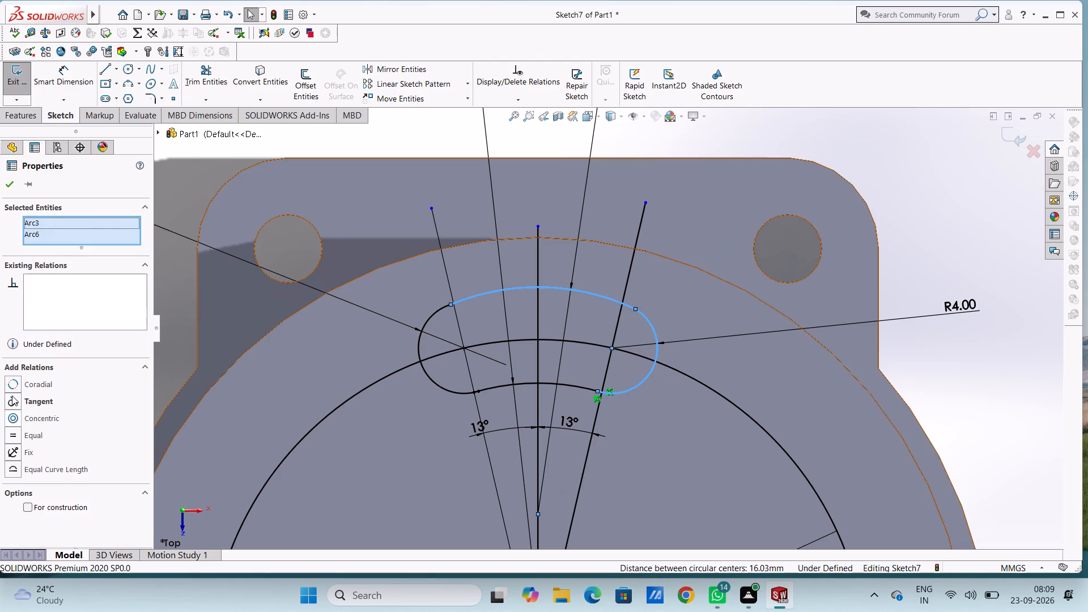
{"action": "left_click", "coordinate": [11, 401]}
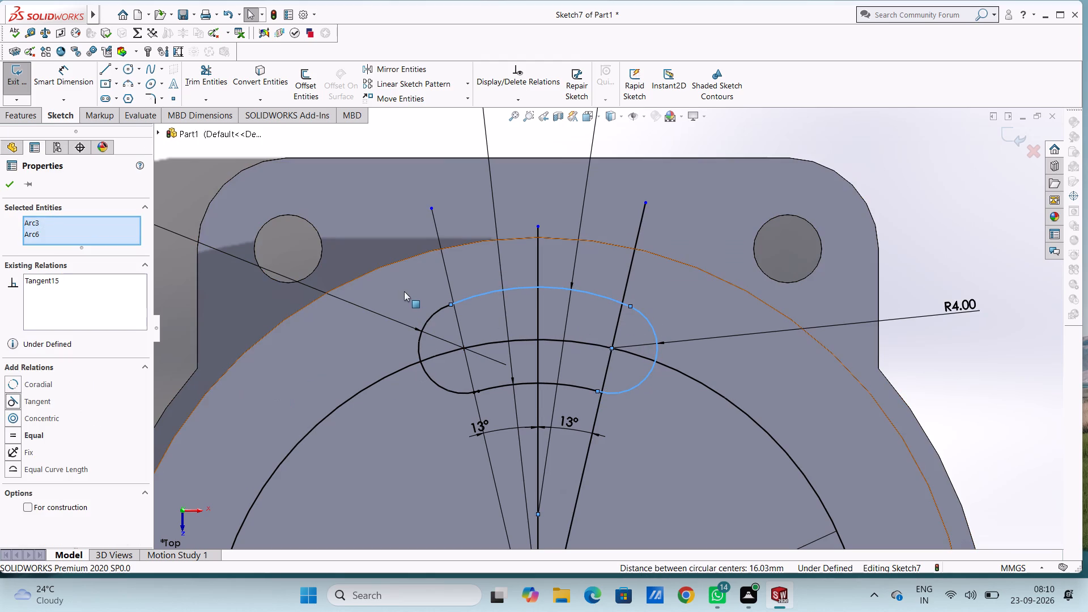
{"action": "left_click", "coordinate": [403, 138]}
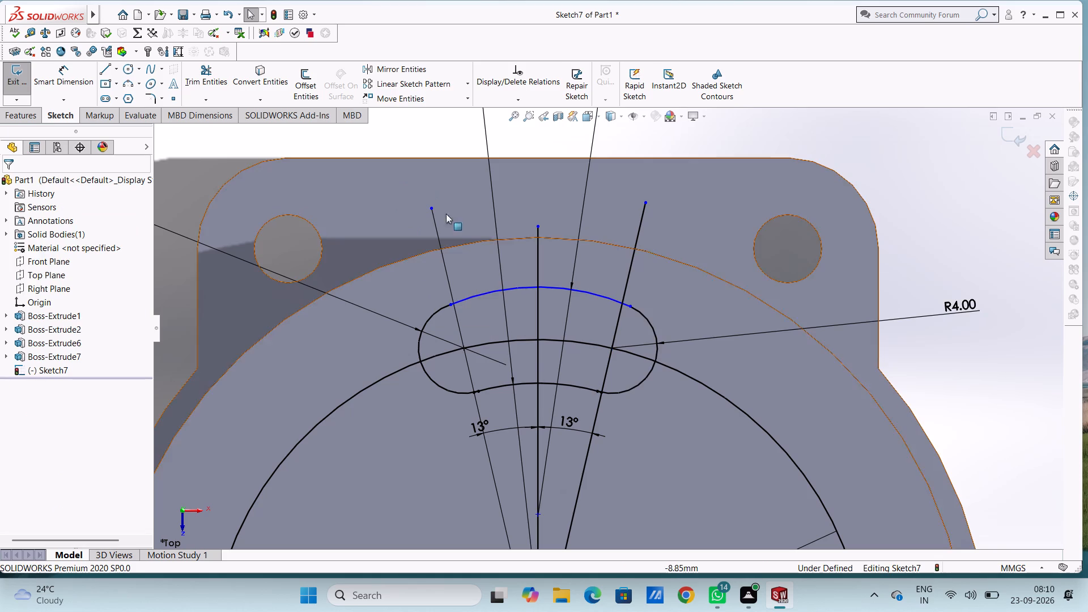
{"action": "left_click", "coordinate": [469, 300]}
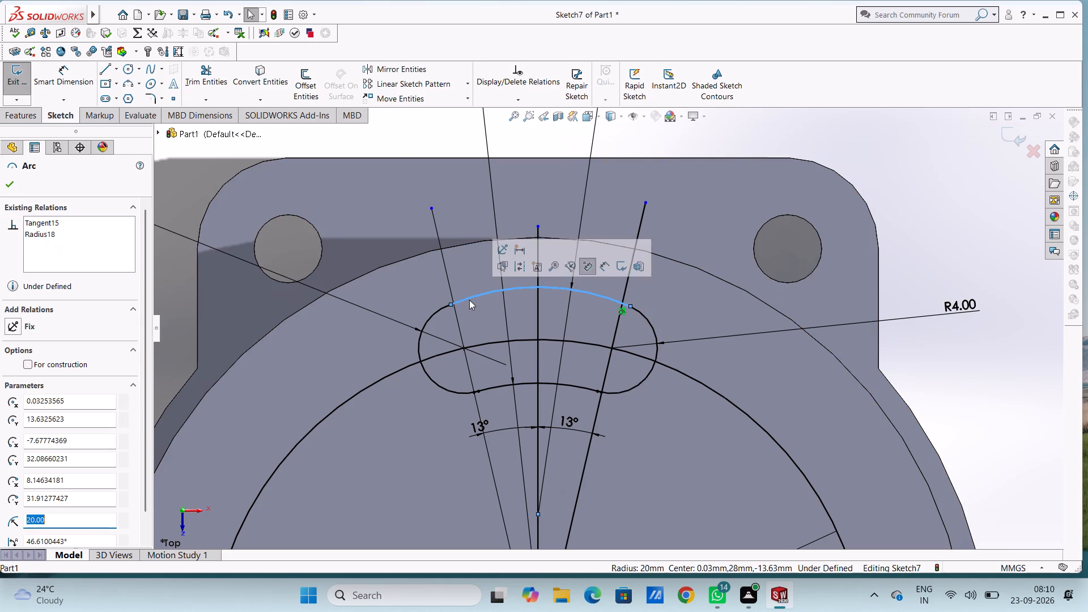
{"action": "left_click", "coordinate": [439, 312], "text": "ctrl"}
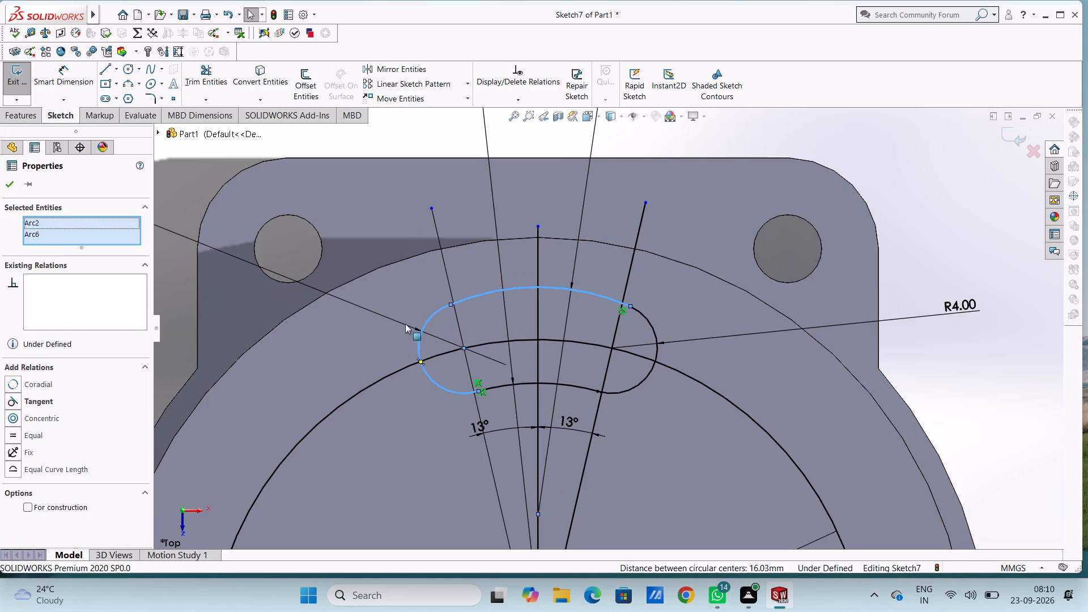
{"action": "left_click", "coordinate": [12, 398]}
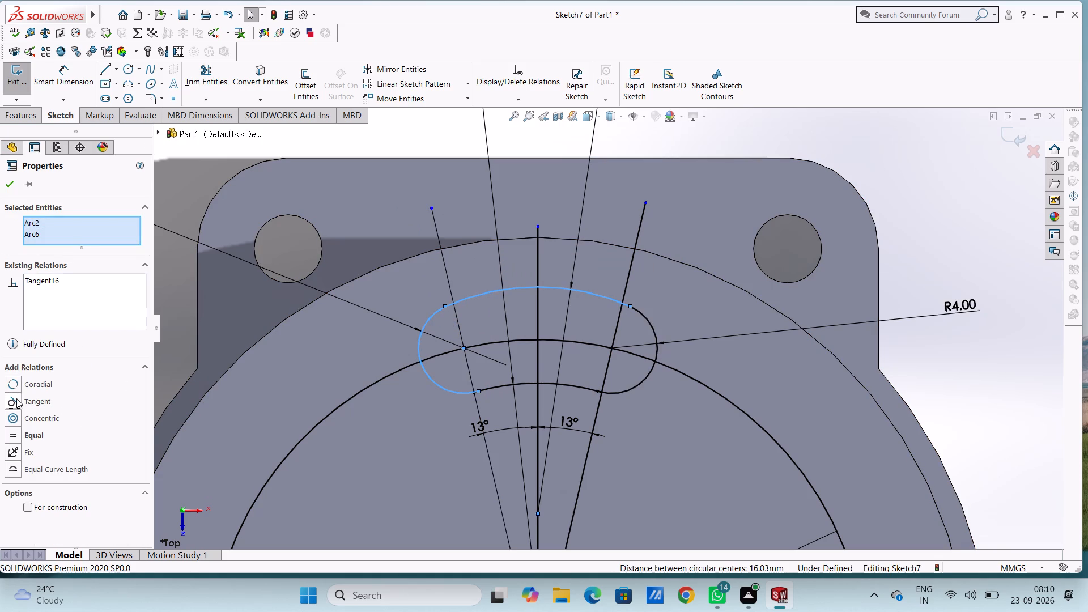
{"action": "left_click", "coordinate": [951, 220]}
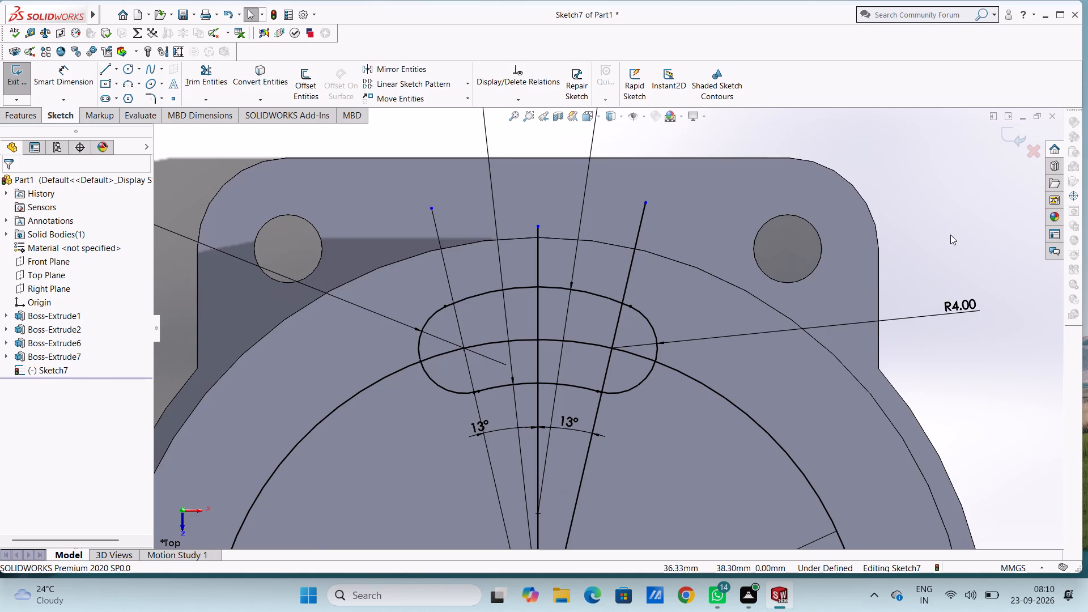
Circular-pattern the slot's four arcs about the origin as 6 equally spaced instances over 360 degrees.
{"action": "scroll", "coordinate": [949, 235], "scroll_direction": "up", "scroll_amount": 3}
{"action": "scroll", "coordinate": [960, 300], "scroll_direction": "up", "scroll_amount": 3}
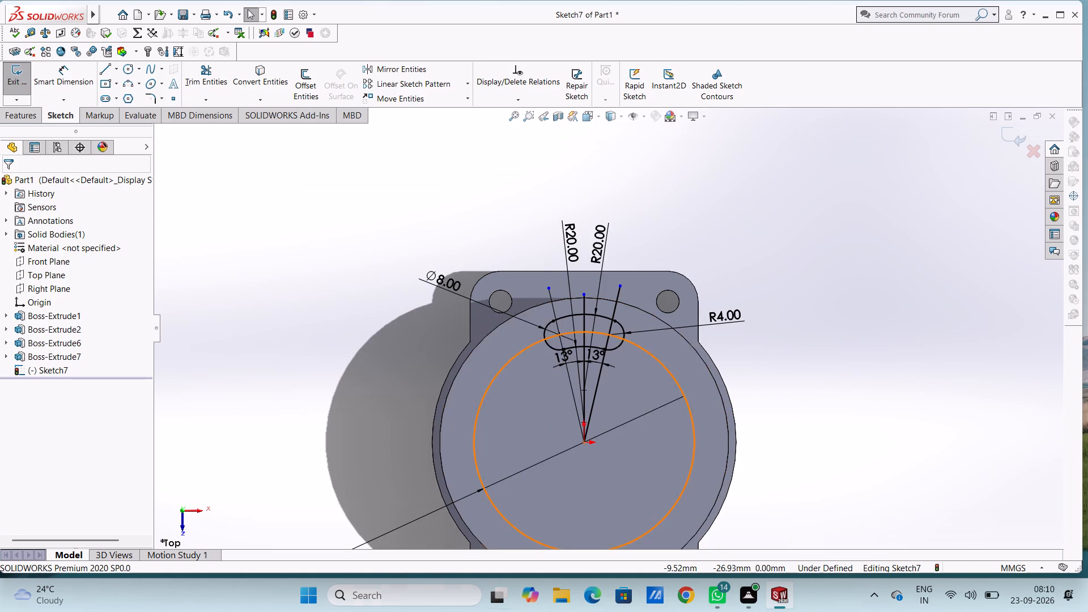
{"action": "scroll", "coordinate": [416, 606], "scroll_direction": "down", "scroll_amount": 2}
{"action": "scroll", "coordinate": [558, 409], "scroll_direction": "down", "scroll_amount": 4}
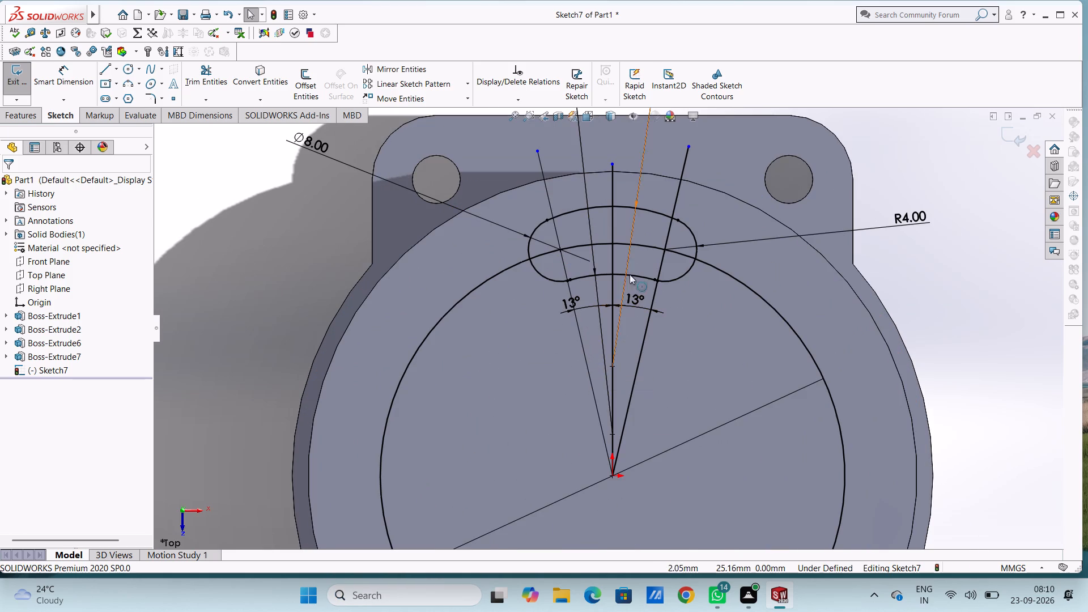
{"action": "left_click", "coordinate": [573, 210]}
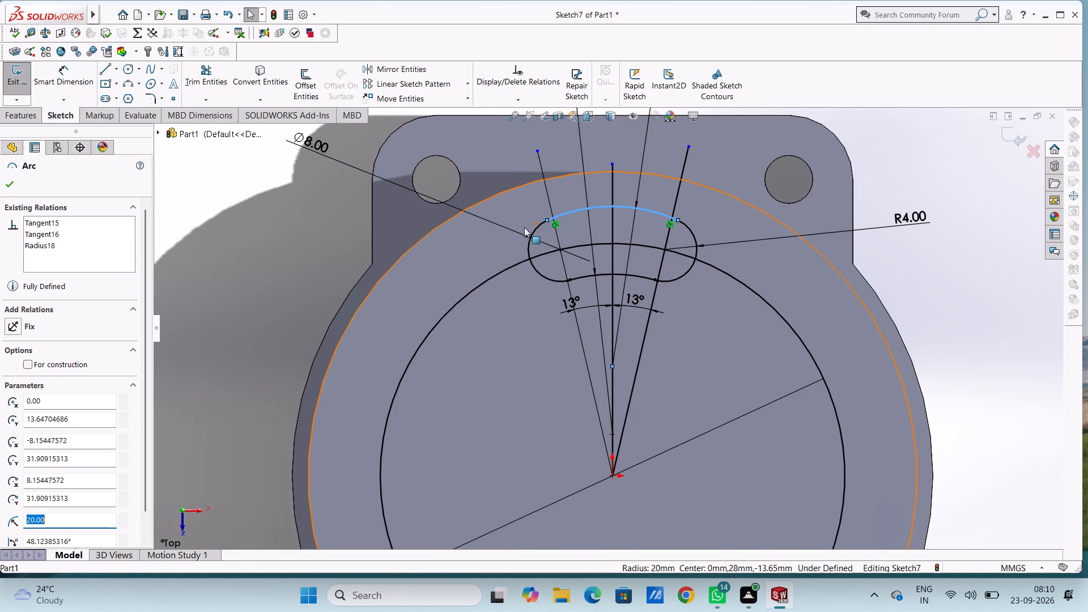
{"action": "left_click", "coordinate": [532, 232], "text": "ctrl"}
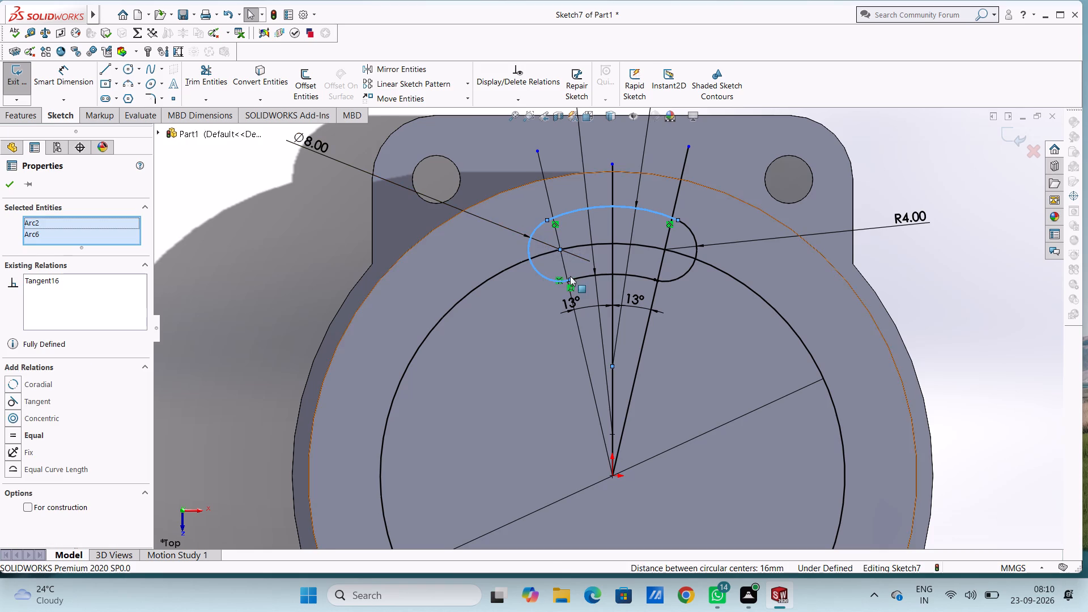
{"action": "left_click", "coordinate": [584, 278], "text": "ctrl"}
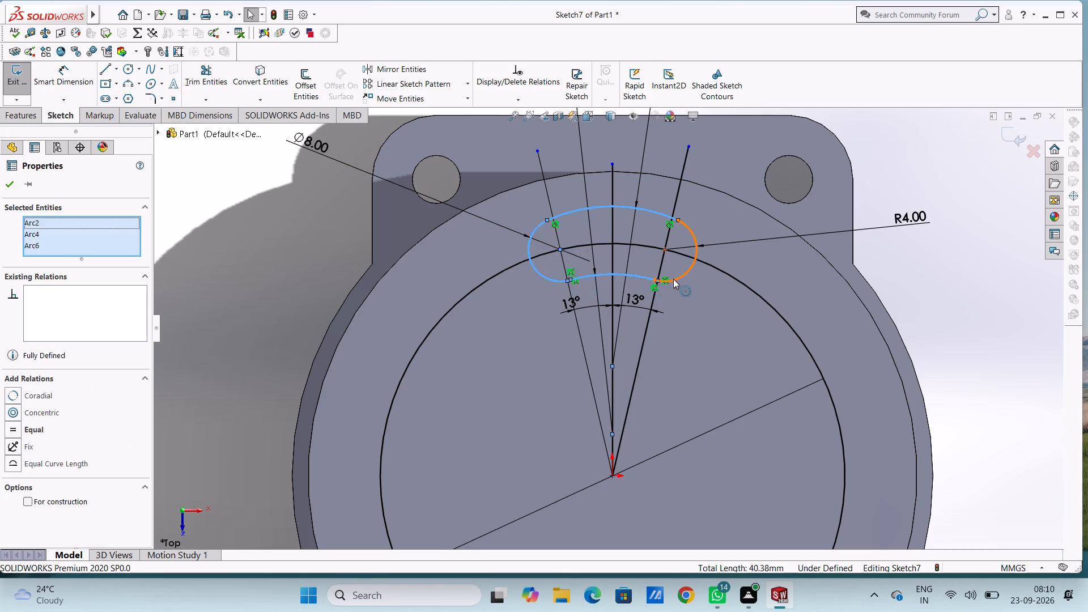
{"action": "left_click", "coordinate": [674, 279], "text": "ctrl"}
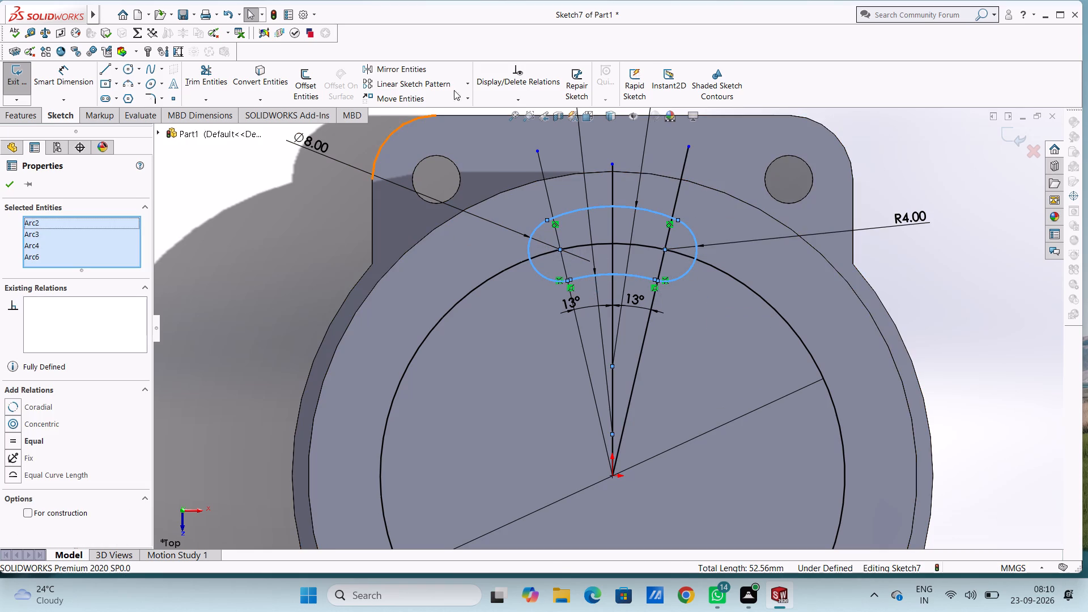
{"action": "left_click", "coordinate": [468, 83]}
{"action": "left_click", "coordinate": [452, 114]}
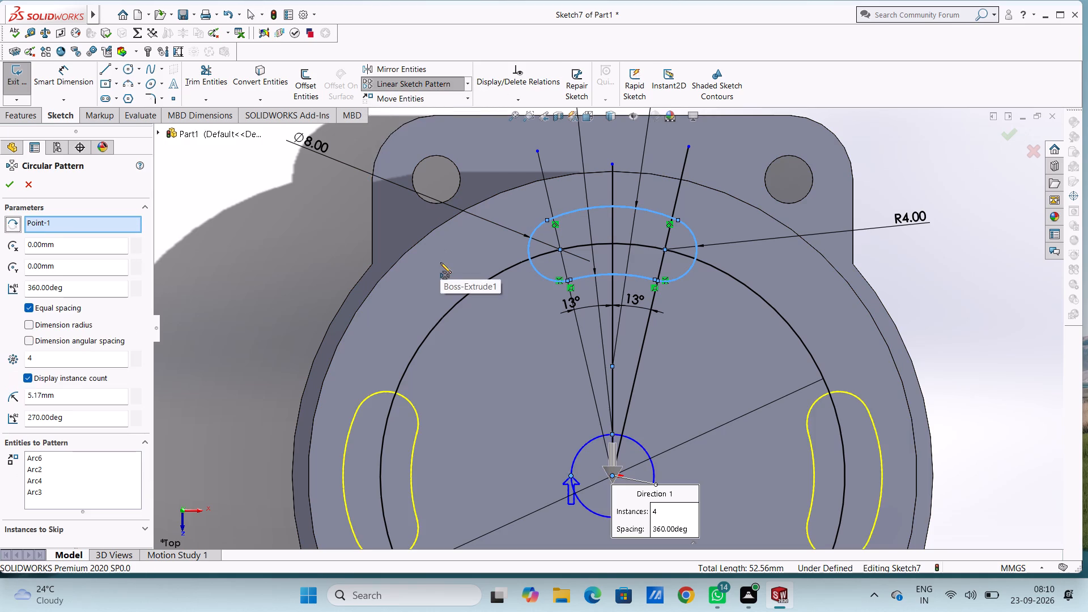
{"action": "scroll", "coordinate": [440, 262], "scroll_direction": "up", "scroll_amount": 4}
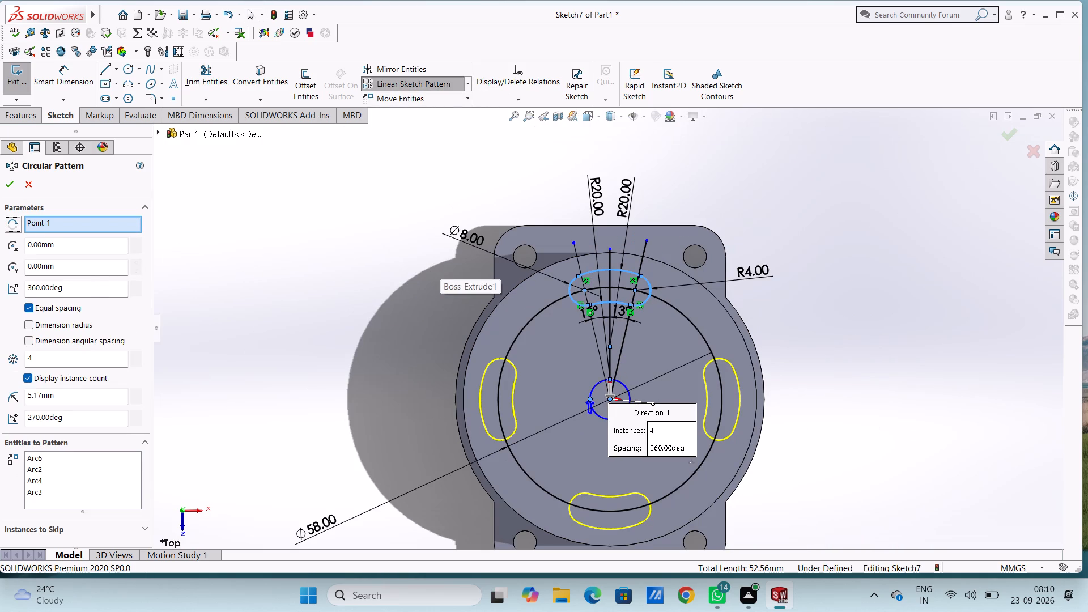
{"action": "double_click", "coordinate": [61, 356]}
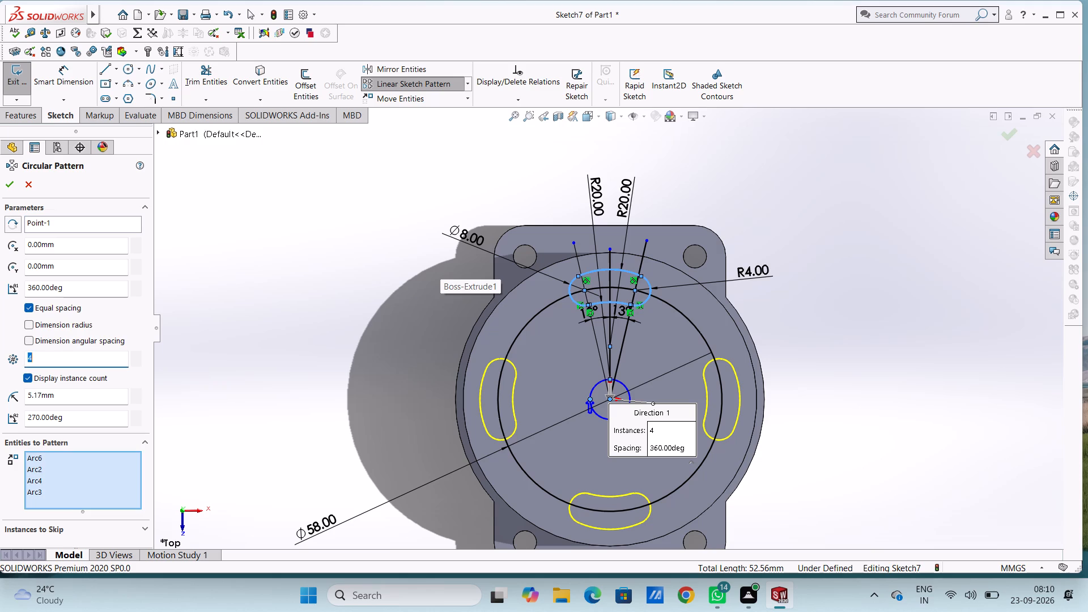
{"action": "key", "text": "6"}
{"action": "key", "text": "Return"}
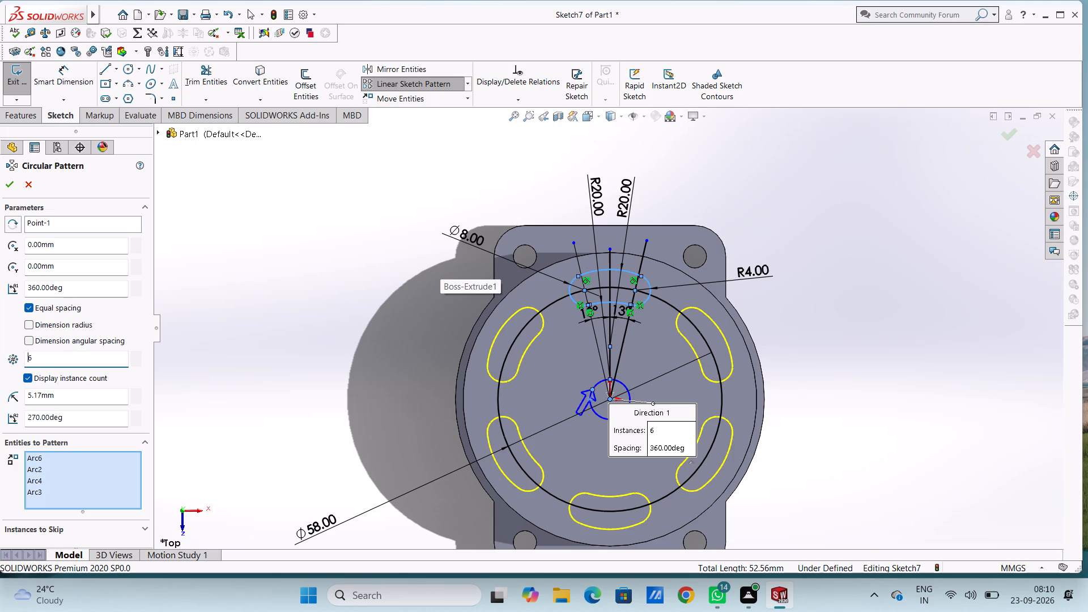
{"action": "left_click", "coordinate": [12, 186]}
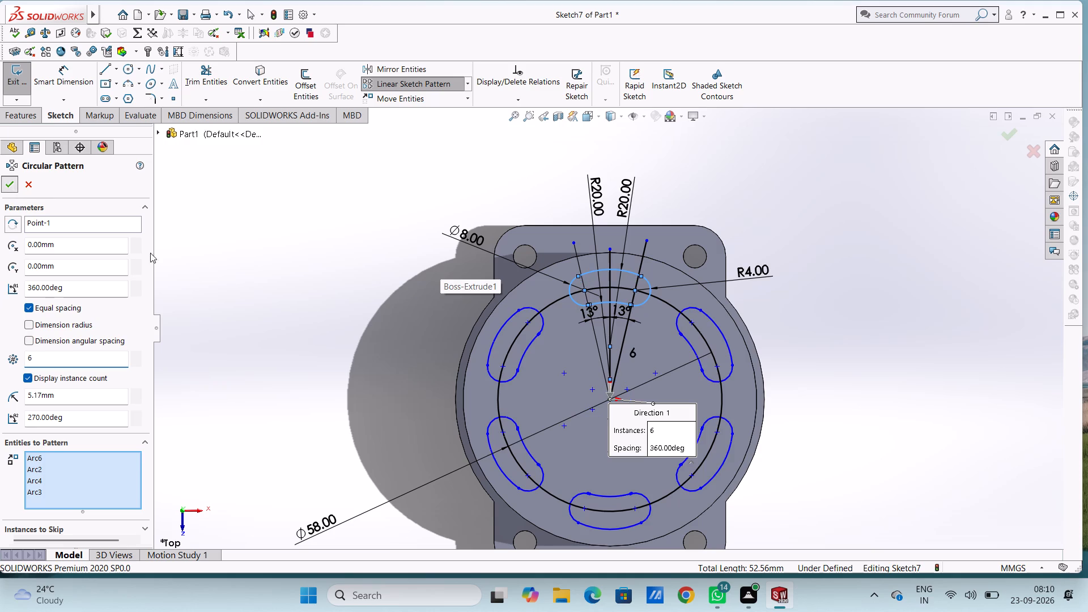
{"action": "left_click", "coordinate": [250, 277]}
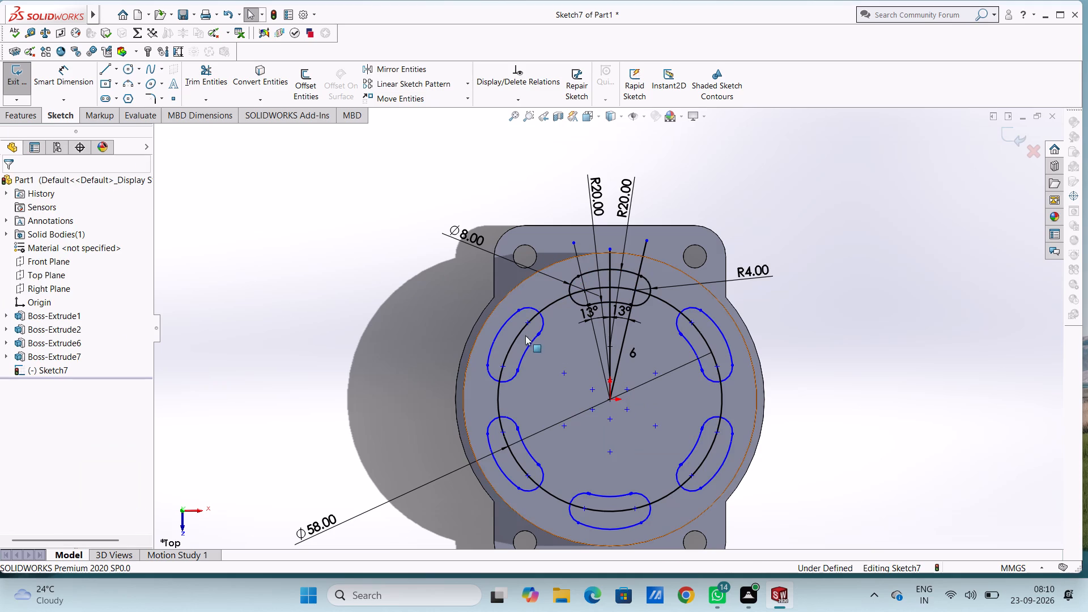
Delete the 58 mm circle running through the slots, including its associated dimension.
{"action": "left_click", "coordinate": [518, 334]}
{"action": "key", "text": "Delete"}
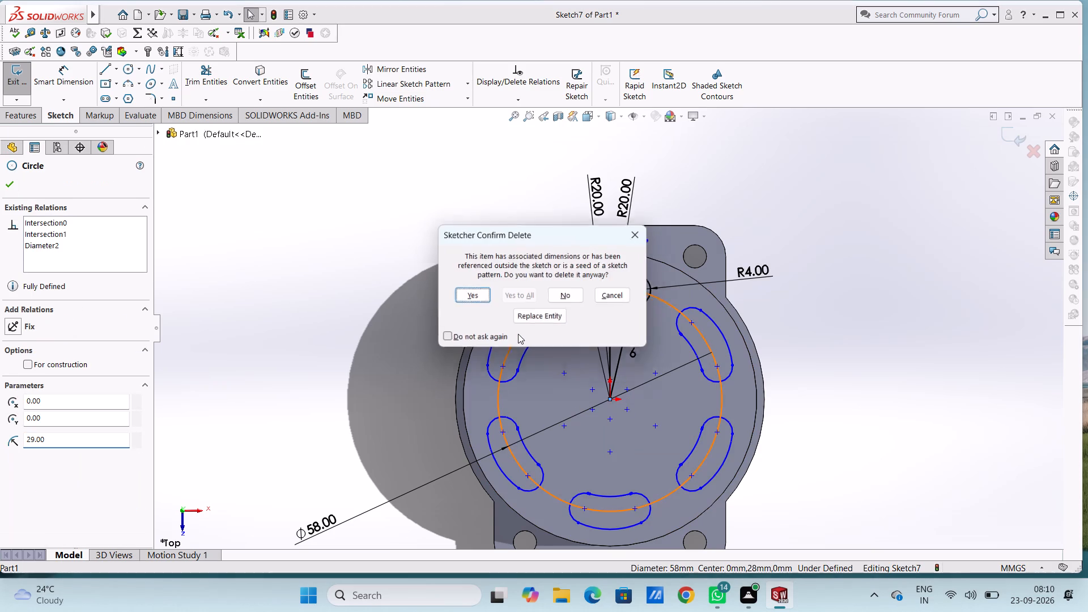
{"action": "left_click", "coordinate": [474, 299]}
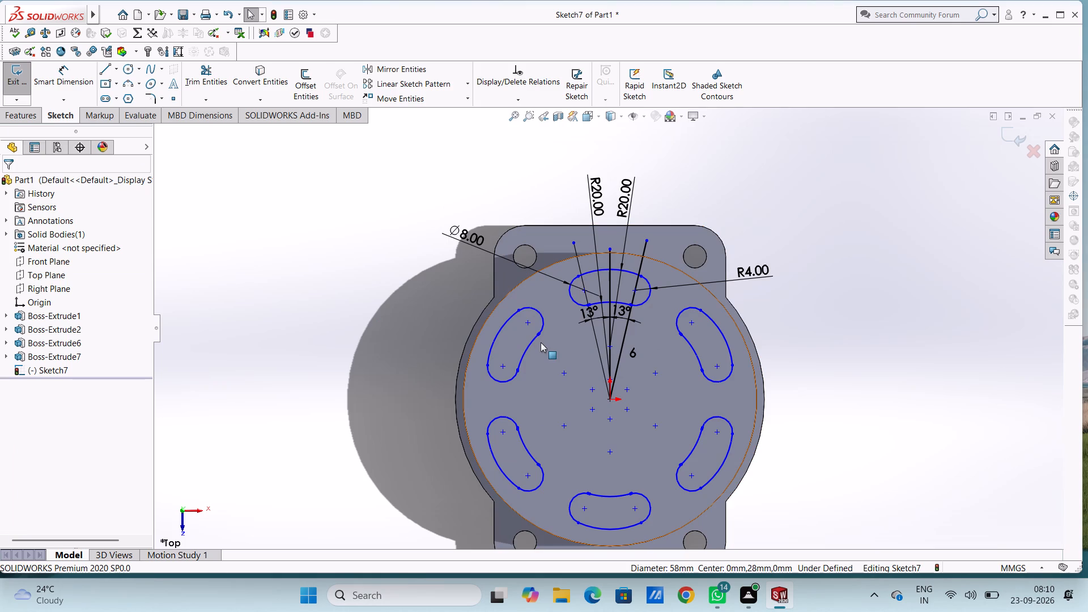
Delete the circular pattern's instance-count label near the centre of the sketch.
{"action": "left_click_drag", "start_coordinate": [574, 338], "coordinate": [574, 338]}
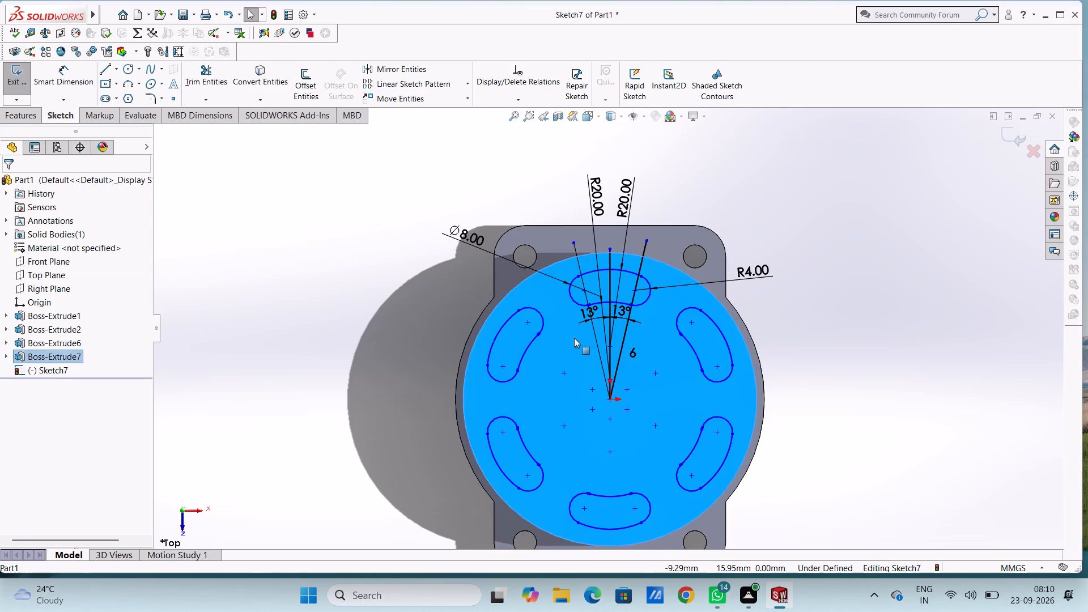
{"action": "left_click_drag", "start_coordinate": [574, 338], "coordinate": [644, 399]}
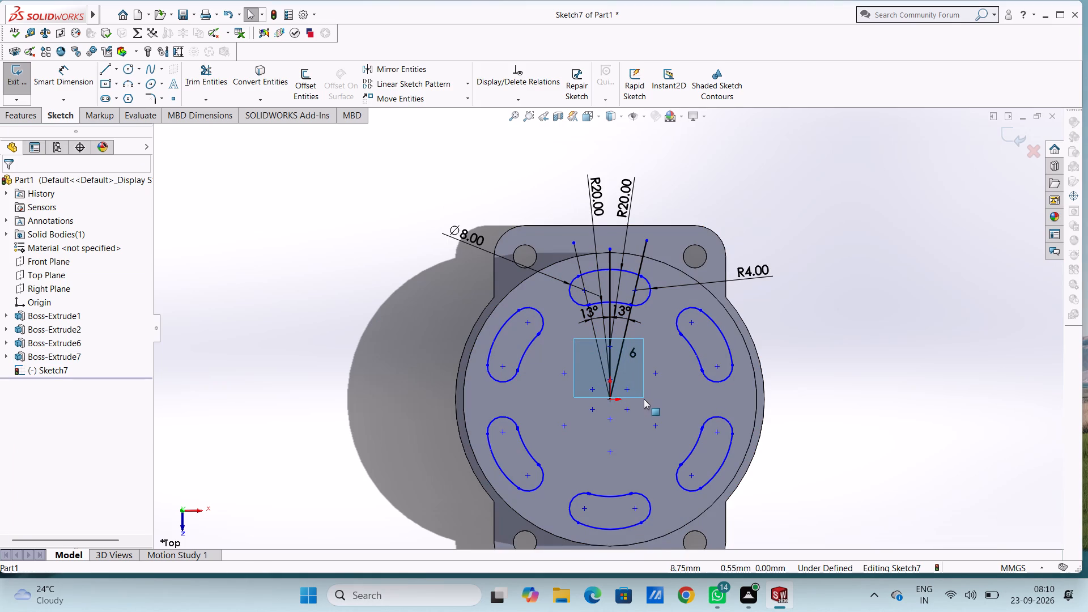
{"action": "left_click_drag", "start_coordinate": [644, 399], "coordinate": [646, 411]}
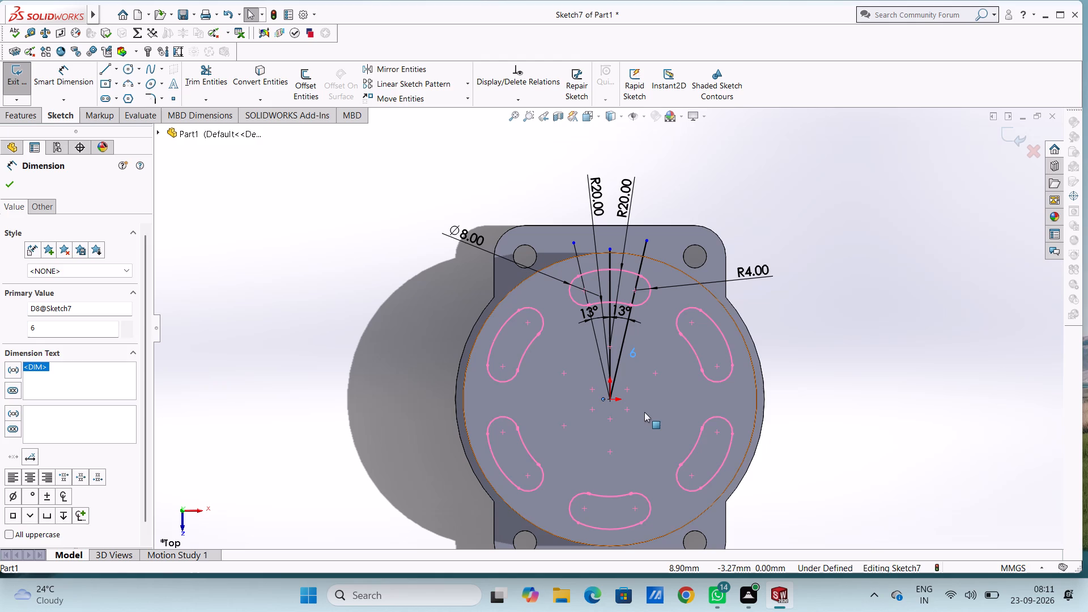
{"action": "key", "text": "Delete"}
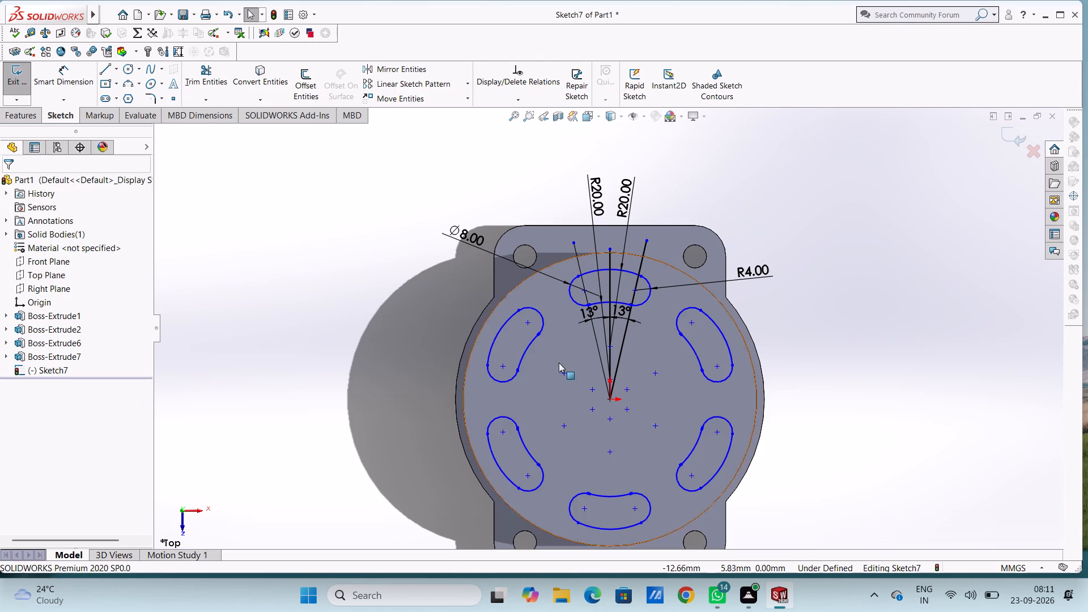
Delete the three radial lines running from the origin through the upper slot, along with their angle dimensions.
{"action": "left_click", "coordinate": [576, 260]}
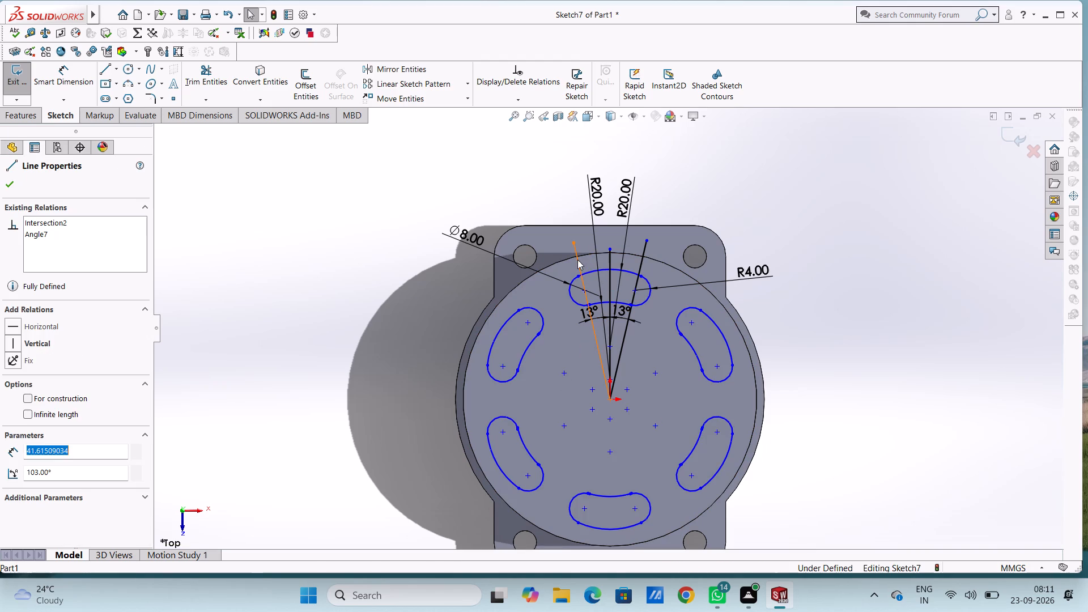
{"action": "left_click", "coordinate": [611, 258], "text": "ctrl"}
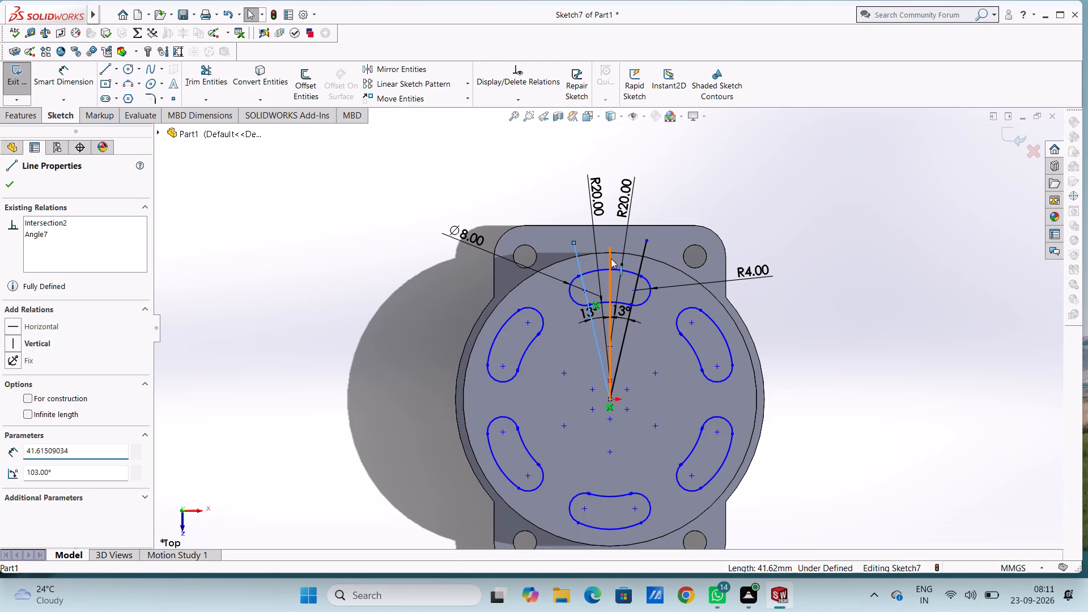
{"action": "left_click", "coordinate": [645, 245], "text": "ctrl"}
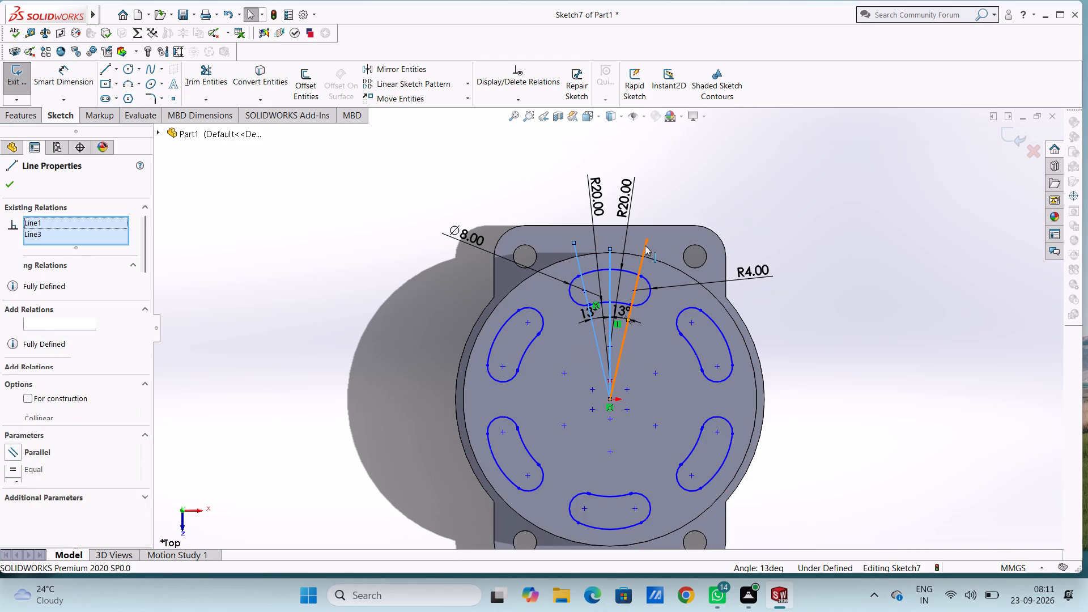
{"action": "key", "text": "Delete"}
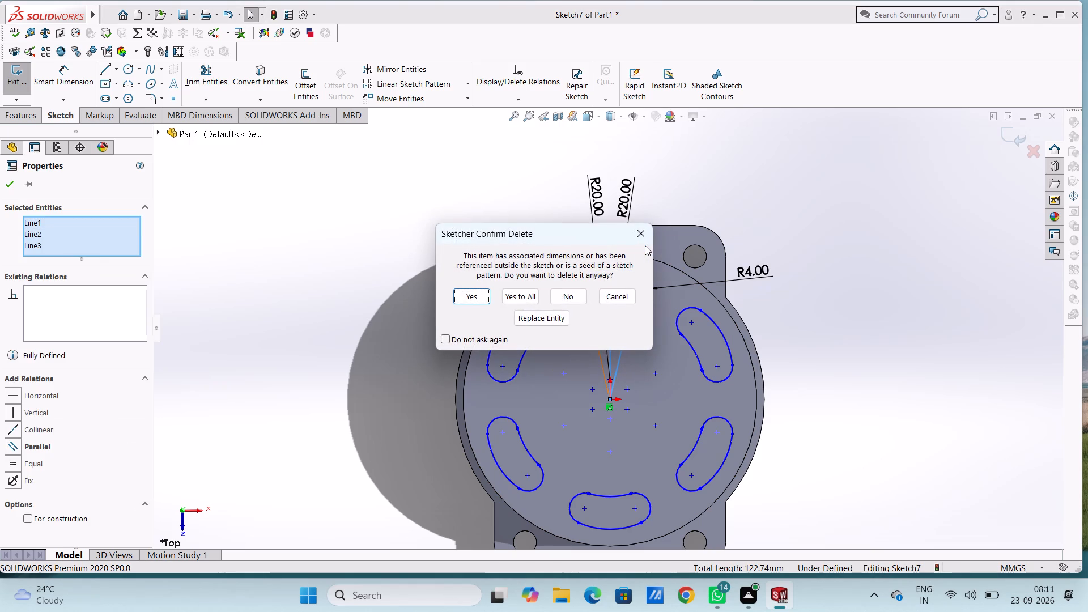
{"action": "left_click", "coordinate": [475, 295]}
{"action": "left_click", "coordinate": [470, 290]}
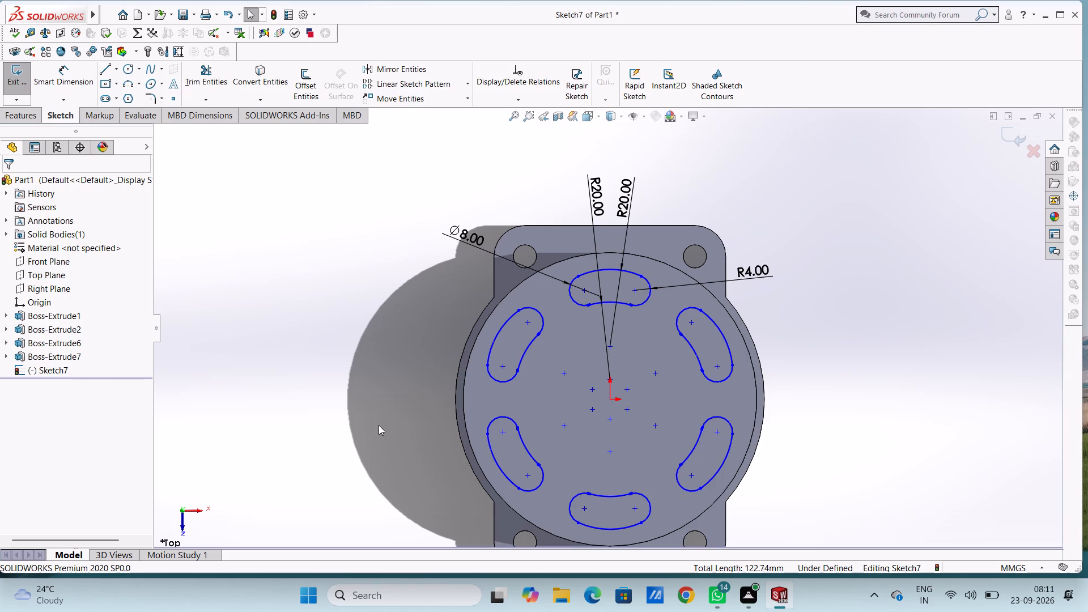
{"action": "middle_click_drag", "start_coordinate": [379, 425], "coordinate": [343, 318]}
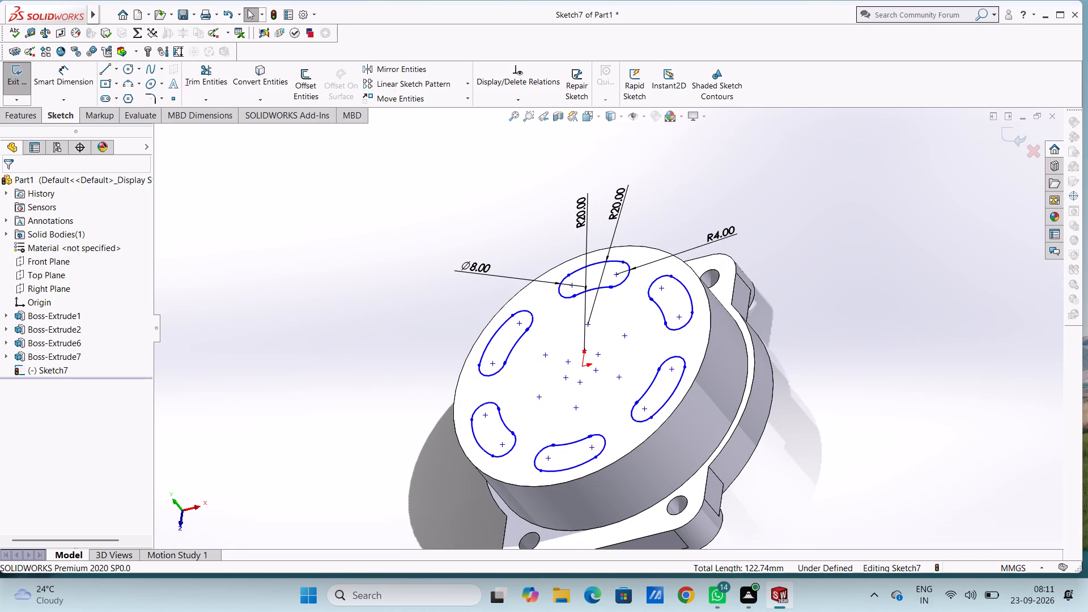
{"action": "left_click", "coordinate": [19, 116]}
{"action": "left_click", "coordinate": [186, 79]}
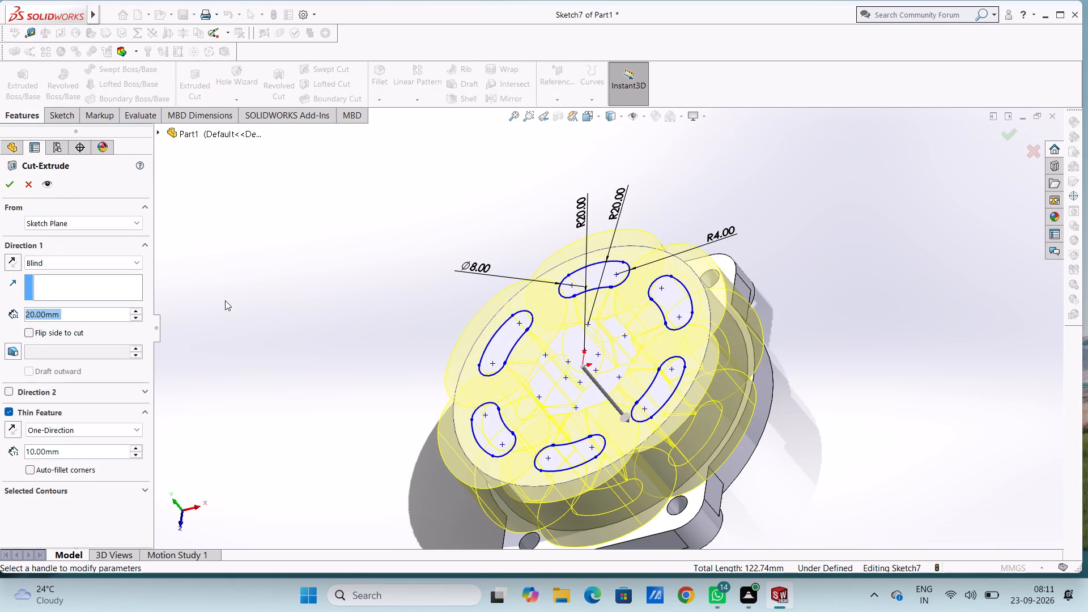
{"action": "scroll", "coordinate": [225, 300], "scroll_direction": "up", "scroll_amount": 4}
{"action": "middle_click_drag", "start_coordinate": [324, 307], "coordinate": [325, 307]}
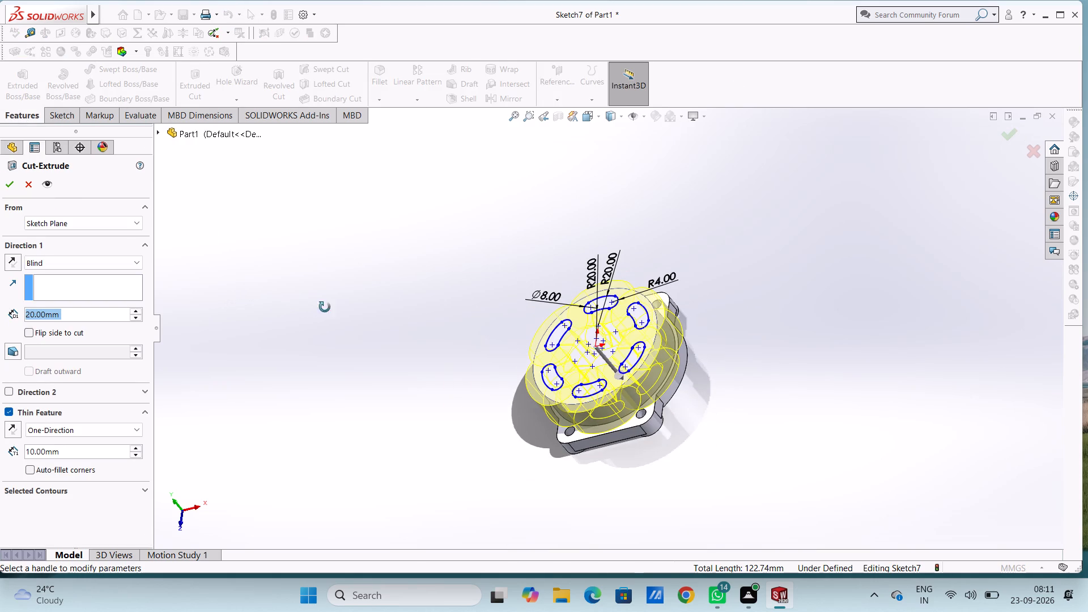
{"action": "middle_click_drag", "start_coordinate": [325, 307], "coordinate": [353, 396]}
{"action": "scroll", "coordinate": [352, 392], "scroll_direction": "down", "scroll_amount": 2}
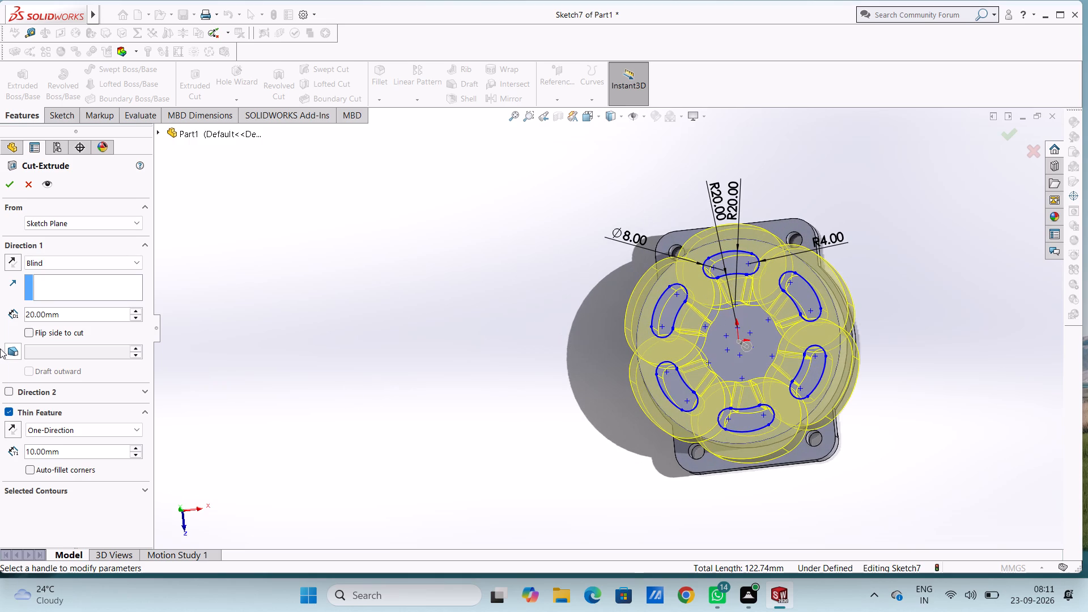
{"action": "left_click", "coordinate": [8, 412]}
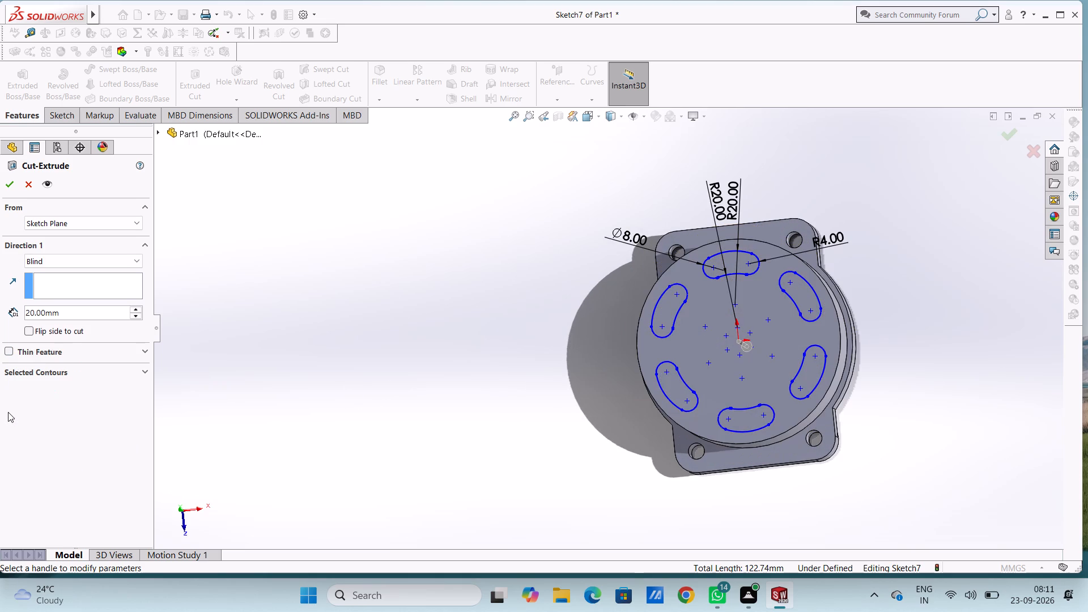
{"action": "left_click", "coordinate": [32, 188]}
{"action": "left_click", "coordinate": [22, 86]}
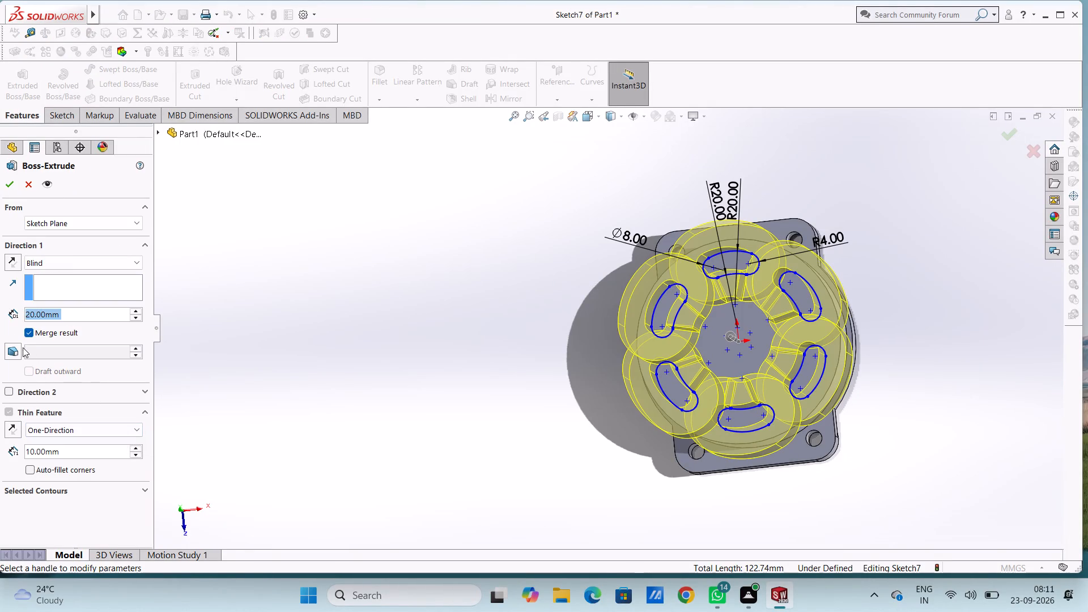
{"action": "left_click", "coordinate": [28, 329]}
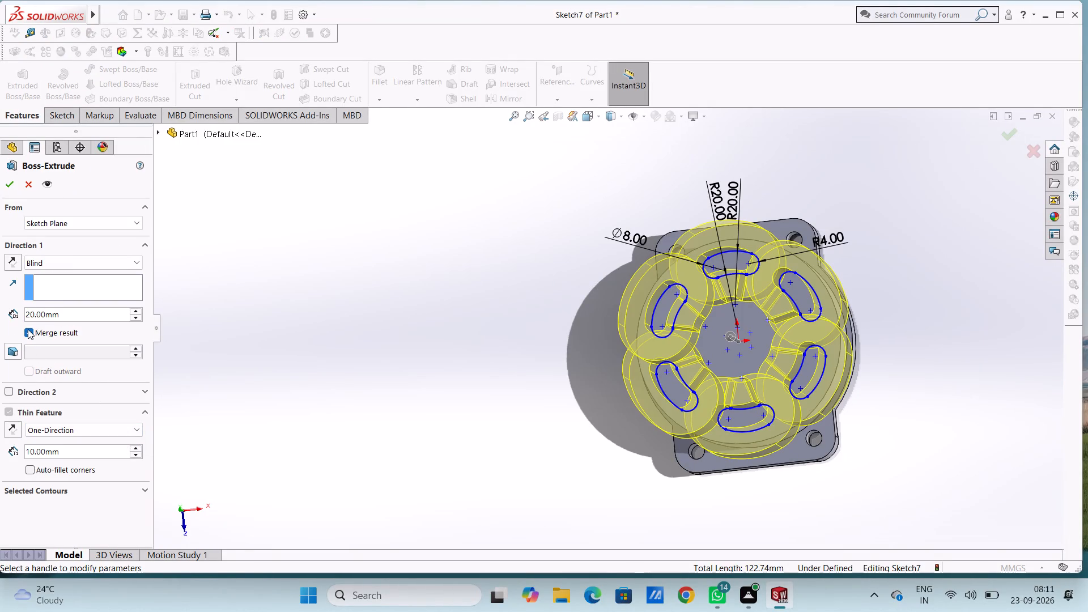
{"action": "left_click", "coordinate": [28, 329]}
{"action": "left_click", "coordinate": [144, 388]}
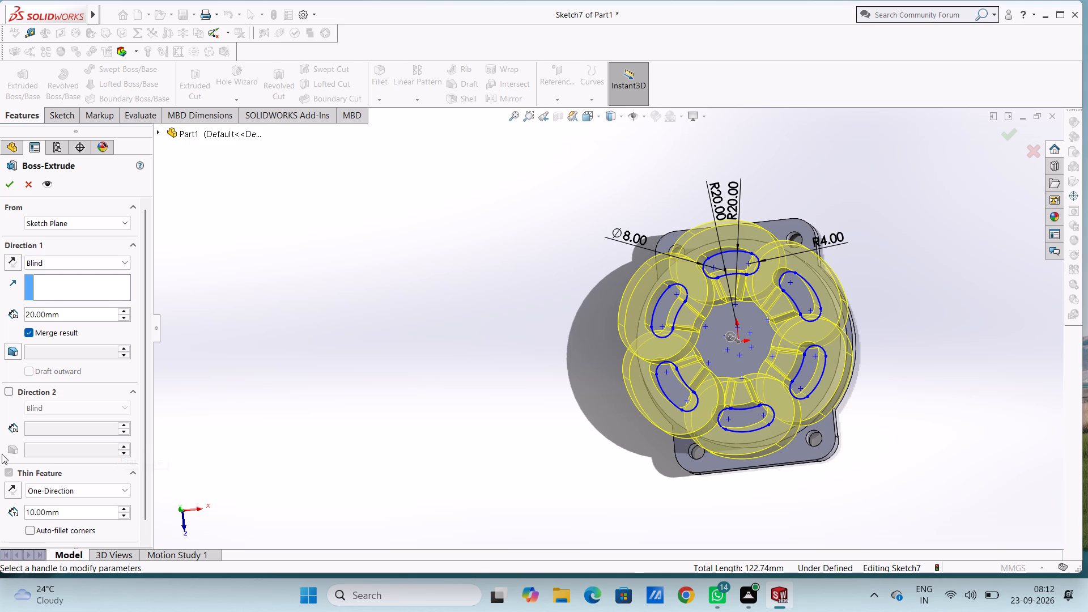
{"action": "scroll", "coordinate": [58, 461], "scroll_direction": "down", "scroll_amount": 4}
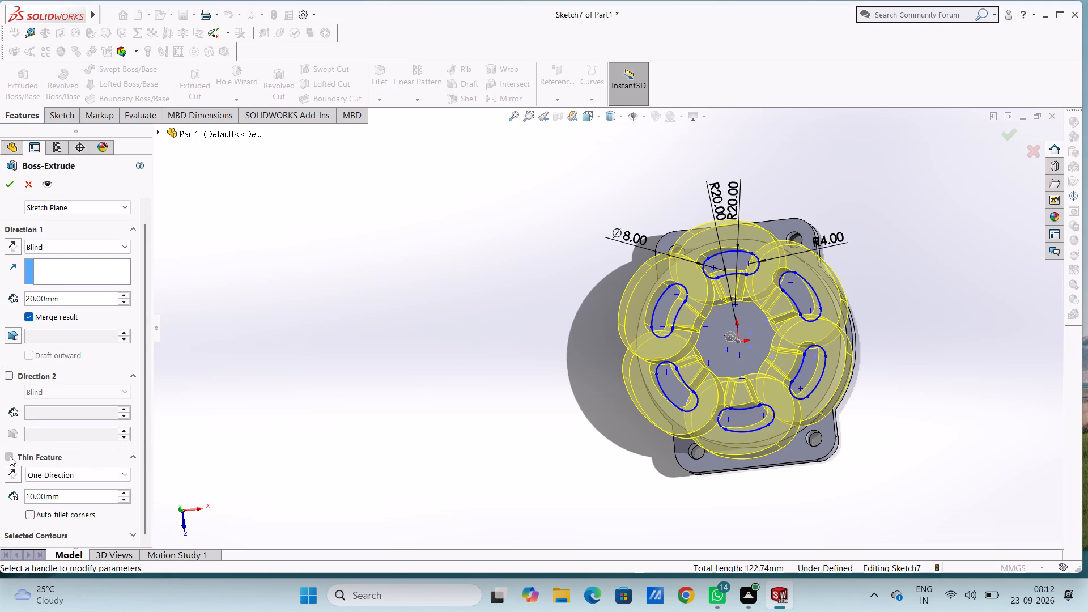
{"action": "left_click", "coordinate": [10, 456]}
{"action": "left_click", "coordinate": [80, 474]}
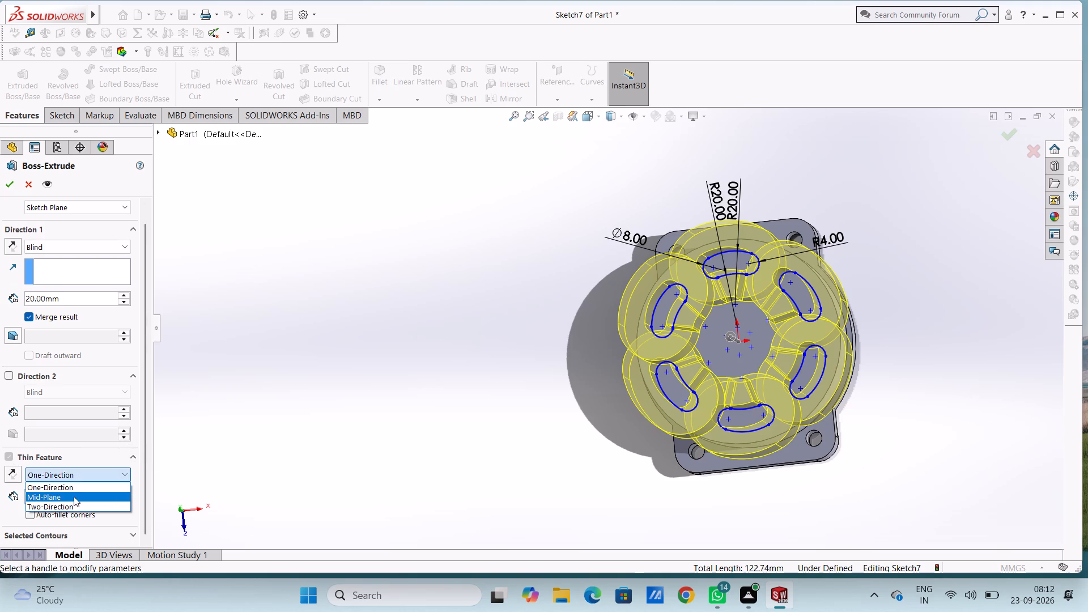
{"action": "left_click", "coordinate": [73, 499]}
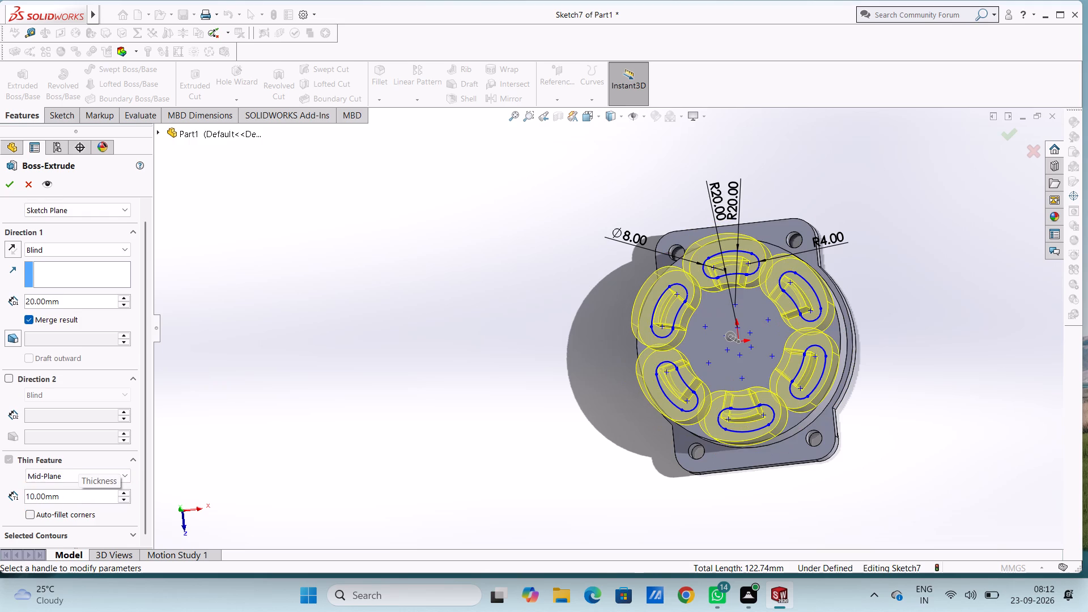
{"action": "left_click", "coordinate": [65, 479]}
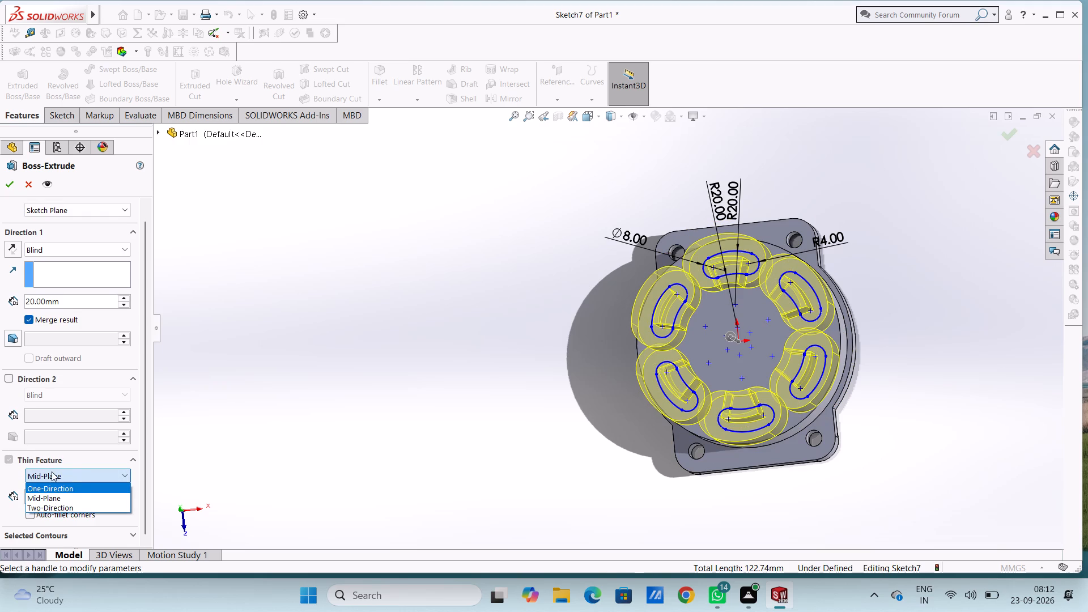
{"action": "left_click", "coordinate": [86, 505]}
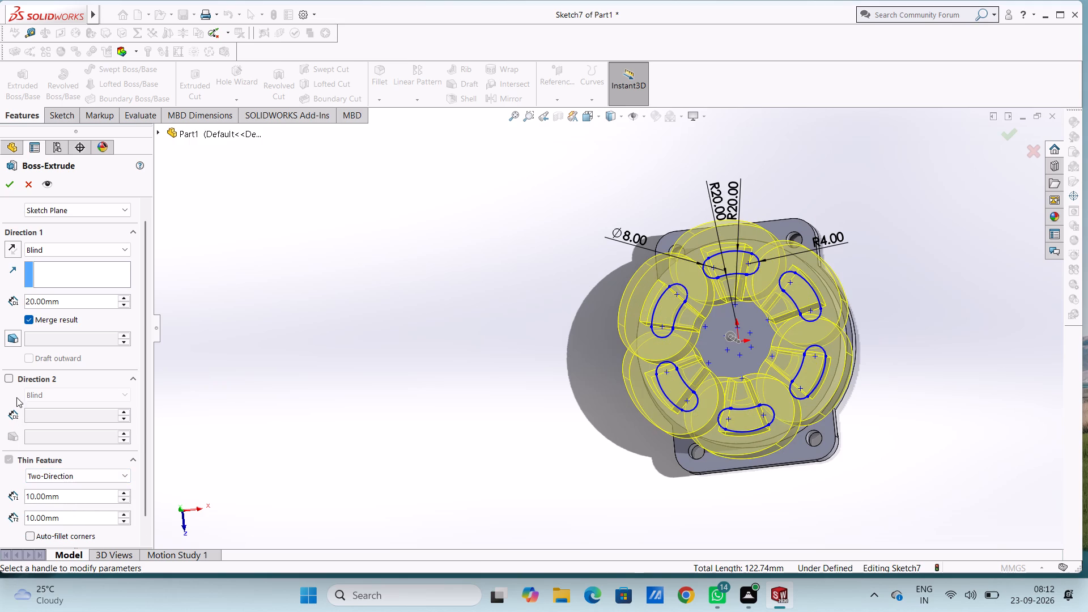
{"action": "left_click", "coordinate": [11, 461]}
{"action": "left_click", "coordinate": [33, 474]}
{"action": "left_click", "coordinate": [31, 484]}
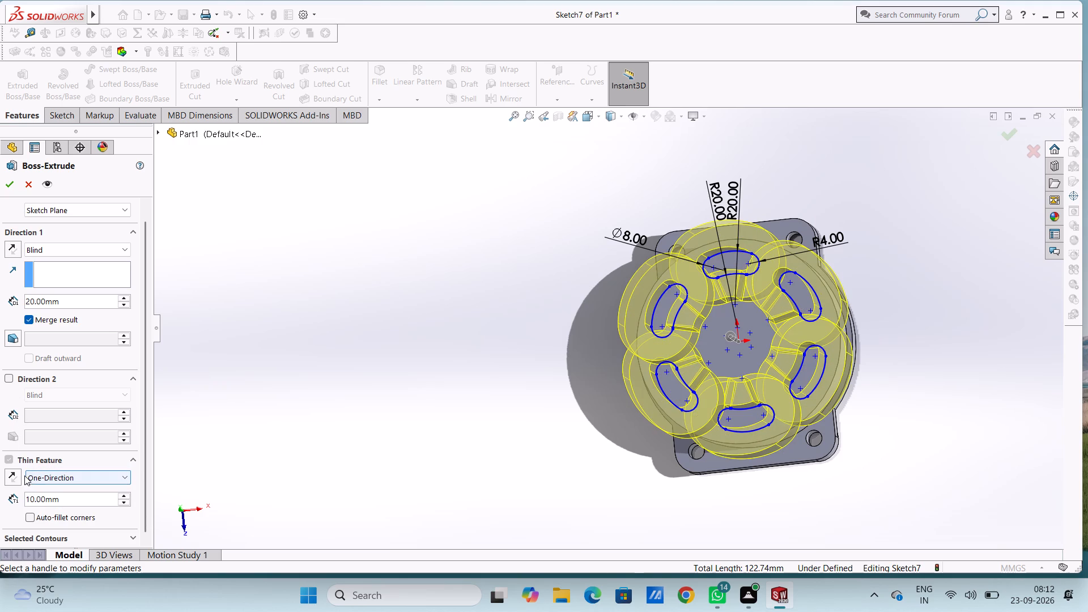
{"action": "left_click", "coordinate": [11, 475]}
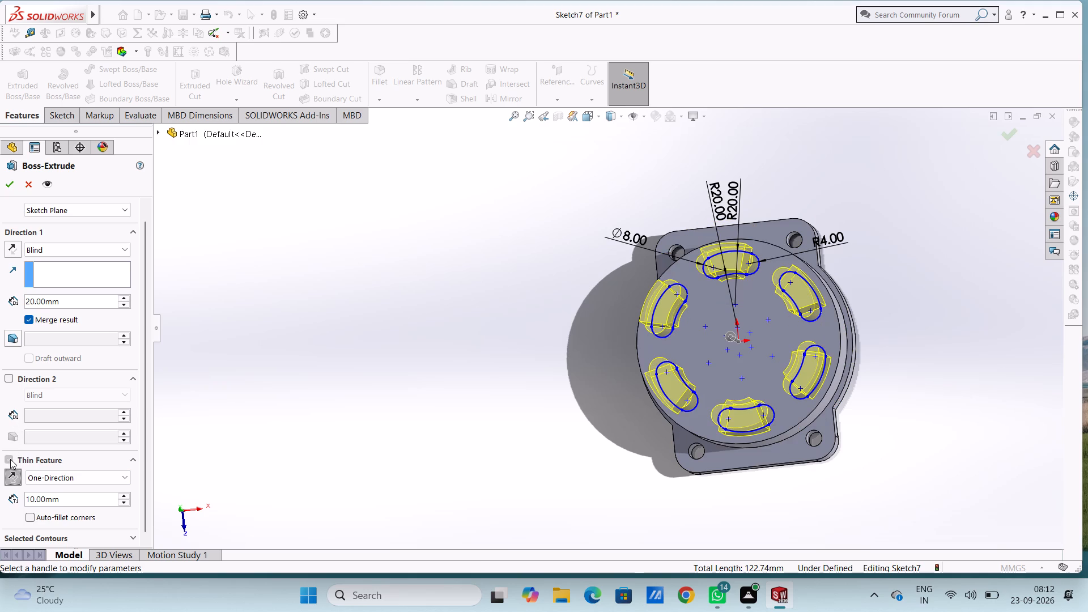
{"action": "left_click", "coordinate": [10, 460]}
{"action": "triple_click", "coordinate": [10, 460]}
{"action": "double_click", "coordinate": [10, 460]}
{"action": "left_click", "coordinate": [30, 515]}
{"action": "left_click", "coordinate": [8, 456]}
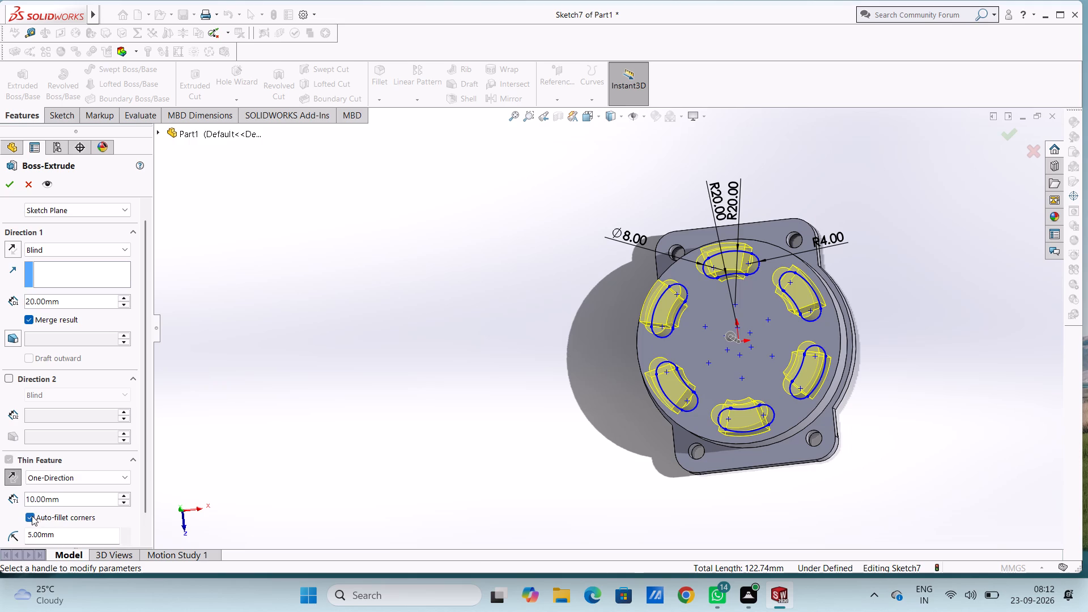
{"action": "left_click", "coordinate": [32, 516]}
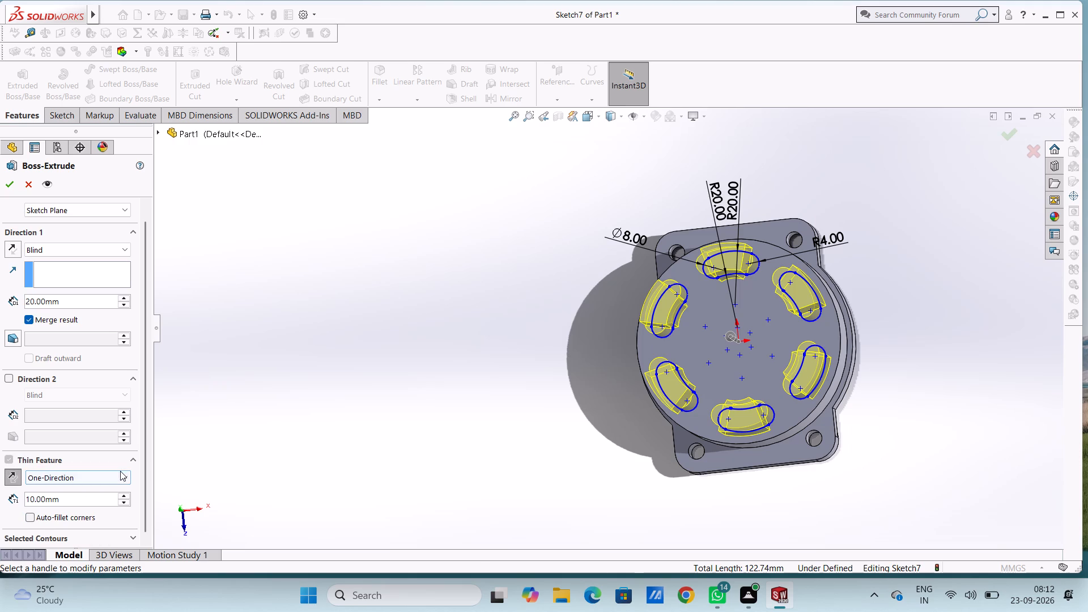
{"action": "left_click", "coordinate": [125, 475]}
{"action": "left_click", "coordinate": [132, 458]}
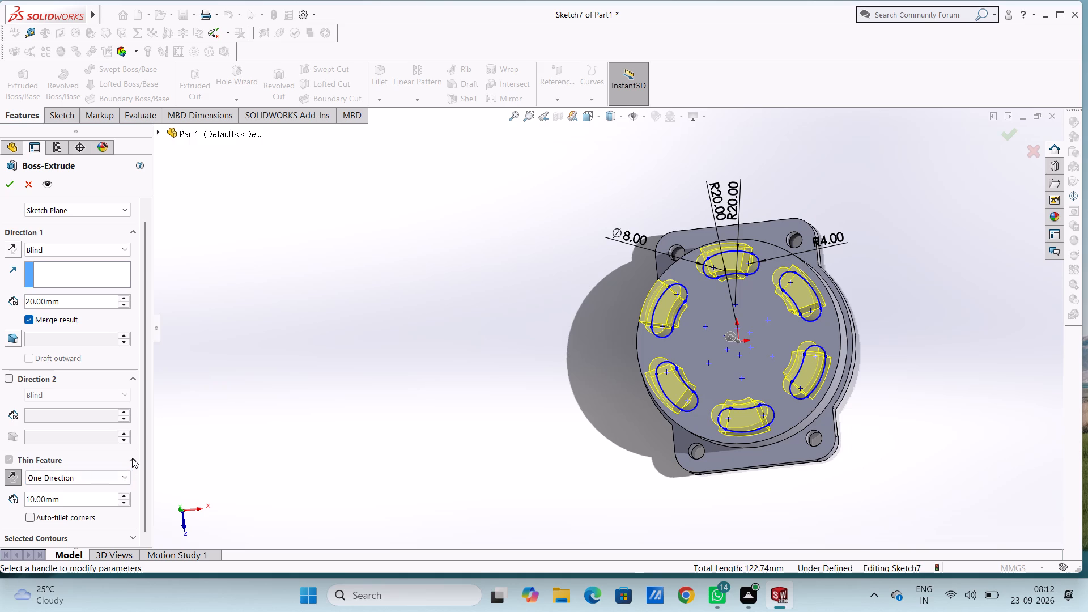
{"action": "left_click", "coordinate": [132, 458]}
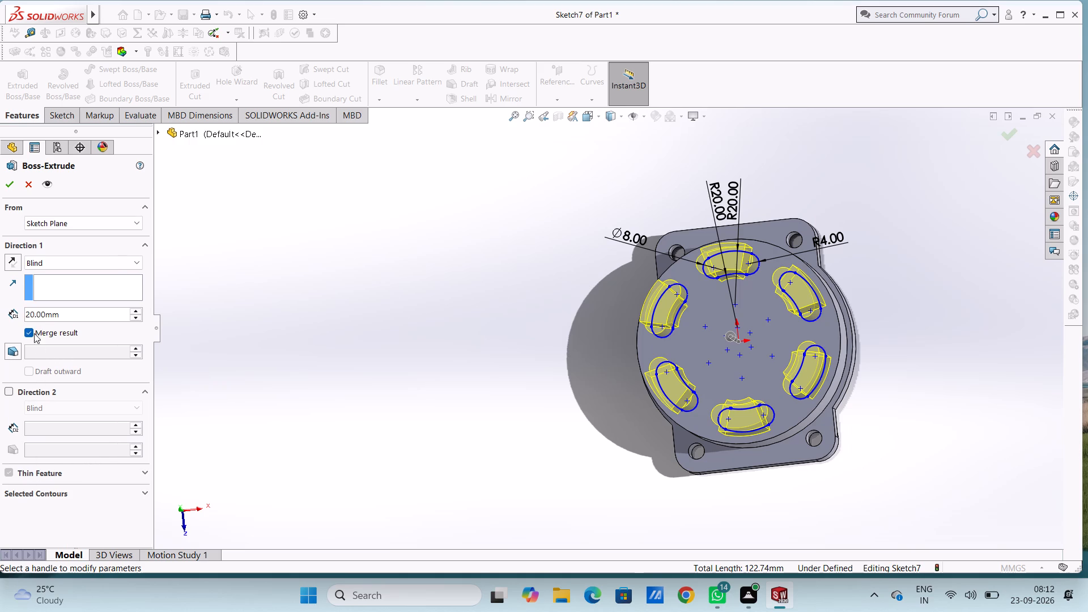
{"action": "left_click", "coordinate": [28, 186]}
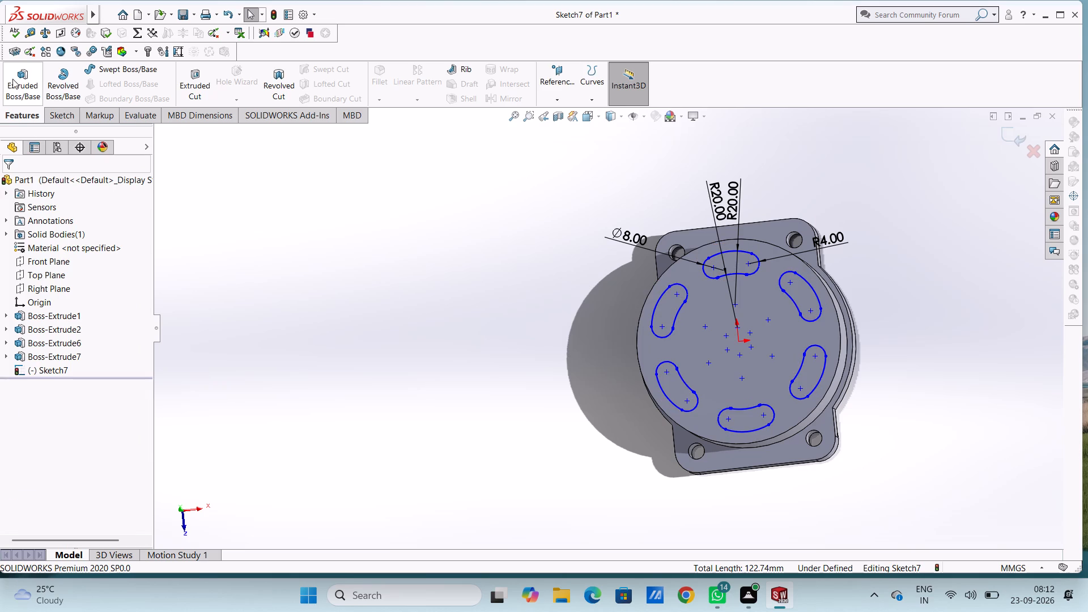
Start a 20 mm blind boss extrude of the six-slot sketch and try to turn off its thin feature option.
{"action": "left_click", "coordinate": [18, 80]}
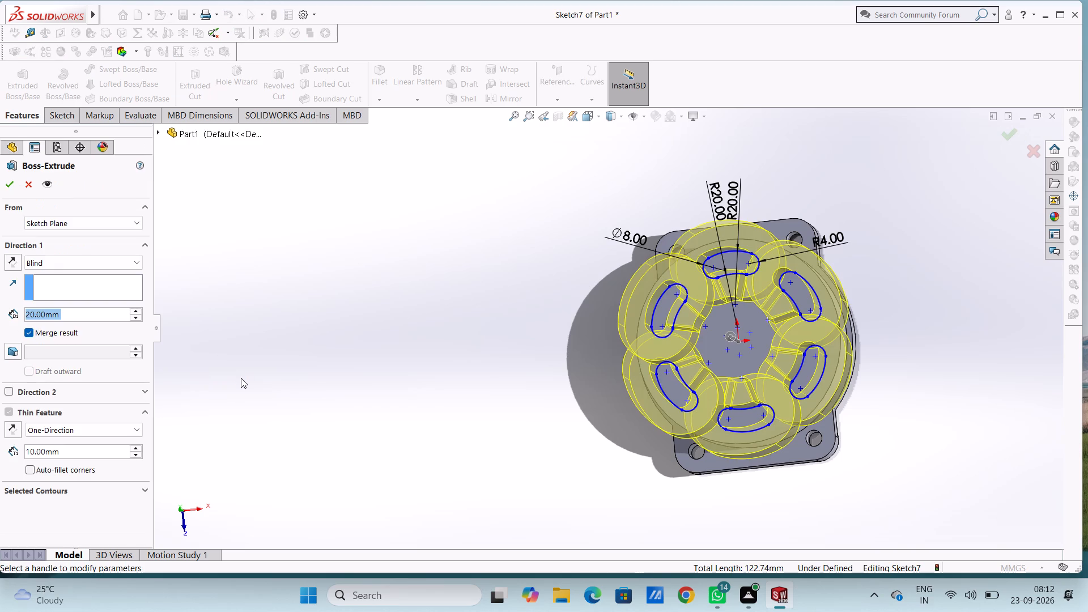
{"action": "double_click", "coordinate": [7, 409]}
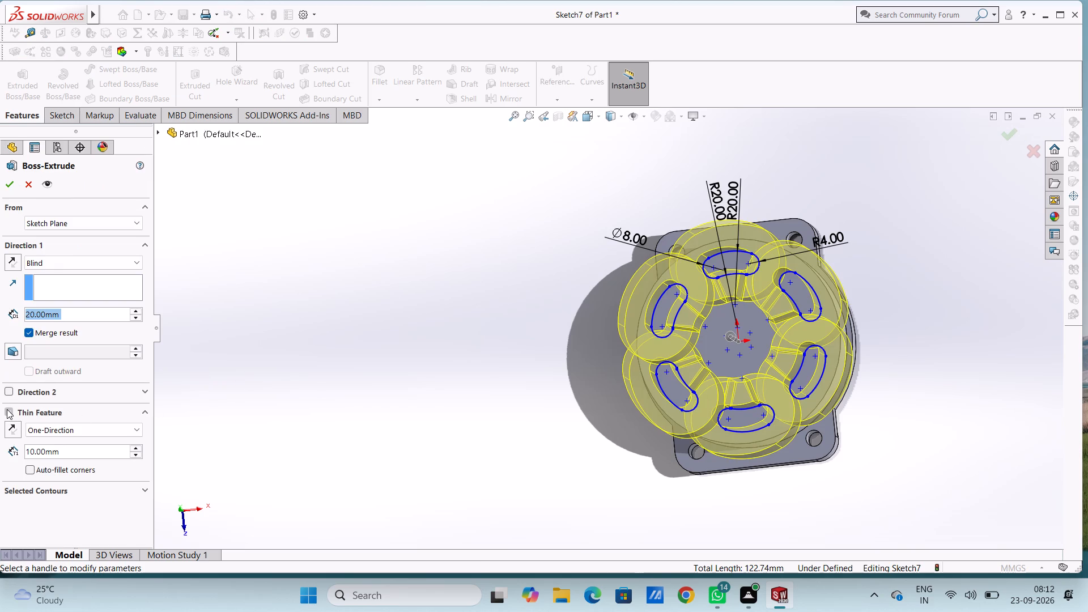
{"action": "right_click", "coordinate": [10, 413]}
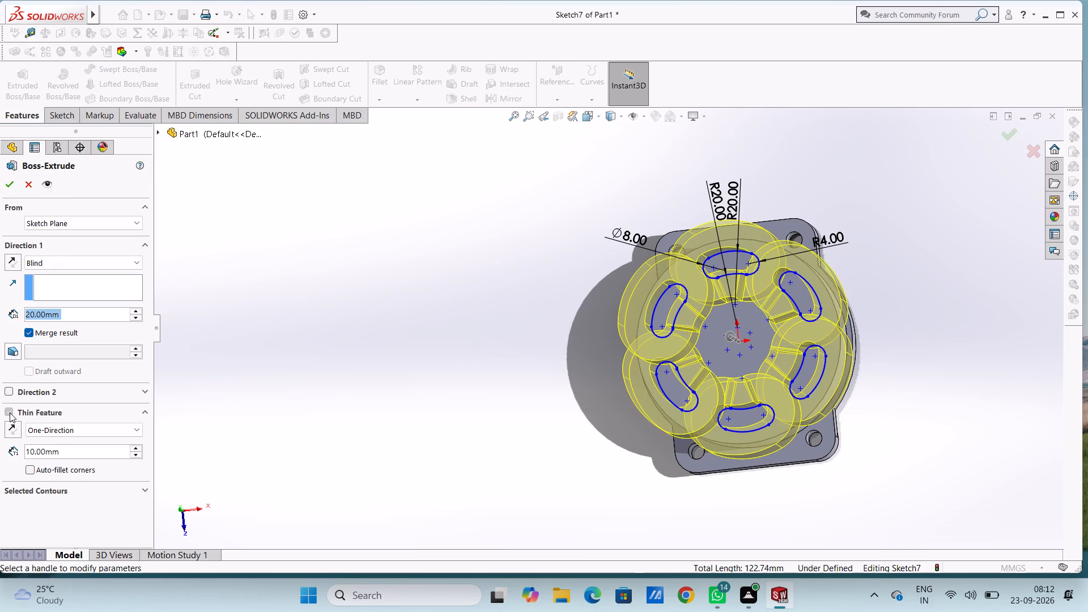
{"action": "right_click", "coordinate": [8, 410]}
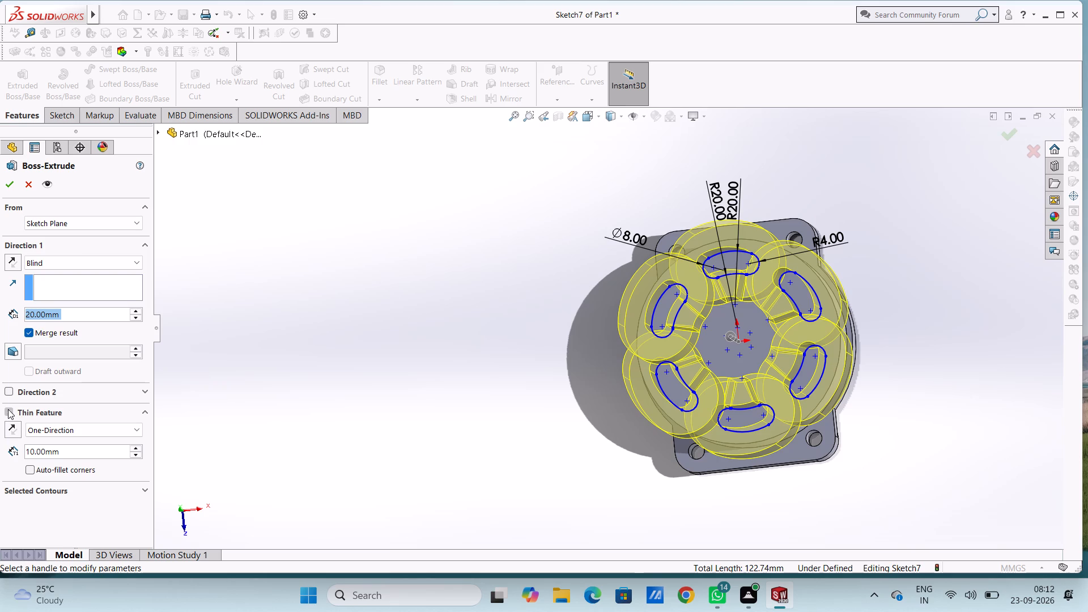
{"action": "triple_click", "coordinate": [8, 409]}
{"action": "triple_click", "coordinate": [8, 409]}
{"action": "triple_click", "coordinate": [8, 409]}
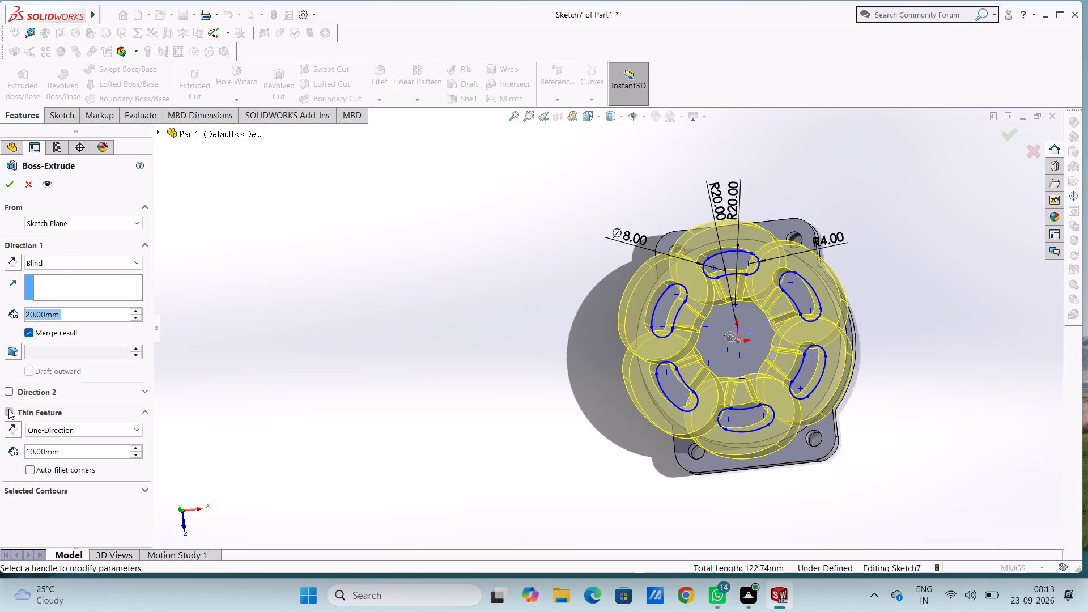
{"action": "triple_click", "coordinate": [8, 409]}
{"action": "left_click", "coordinate": [8, 409]}
Add a second blind extrude direction of 20 mm and reverse the 10 mm thin wall toward the inside of the slots.
{"action": "left_click", "coordinate": [11, 392]}
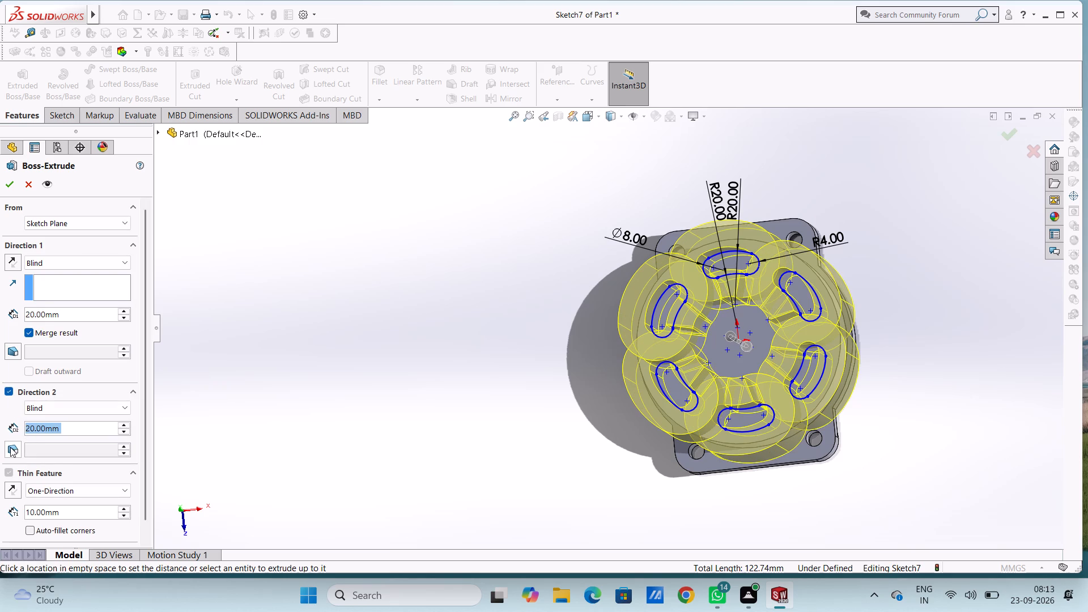
{"action": "left_click", "coordinate": [6, 470]}
{"action": "left_click", "coordinate": [17, 488]}
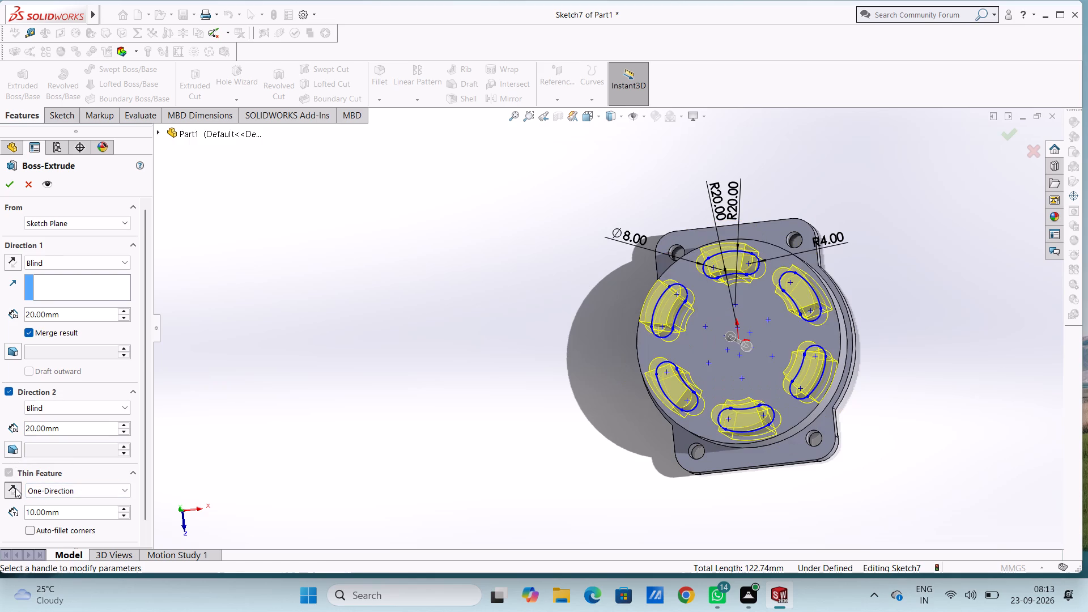
{"action": "double_click", "coordinate": [15, 488]}
{"action": "left_click", "coordinate": [15, 488]}
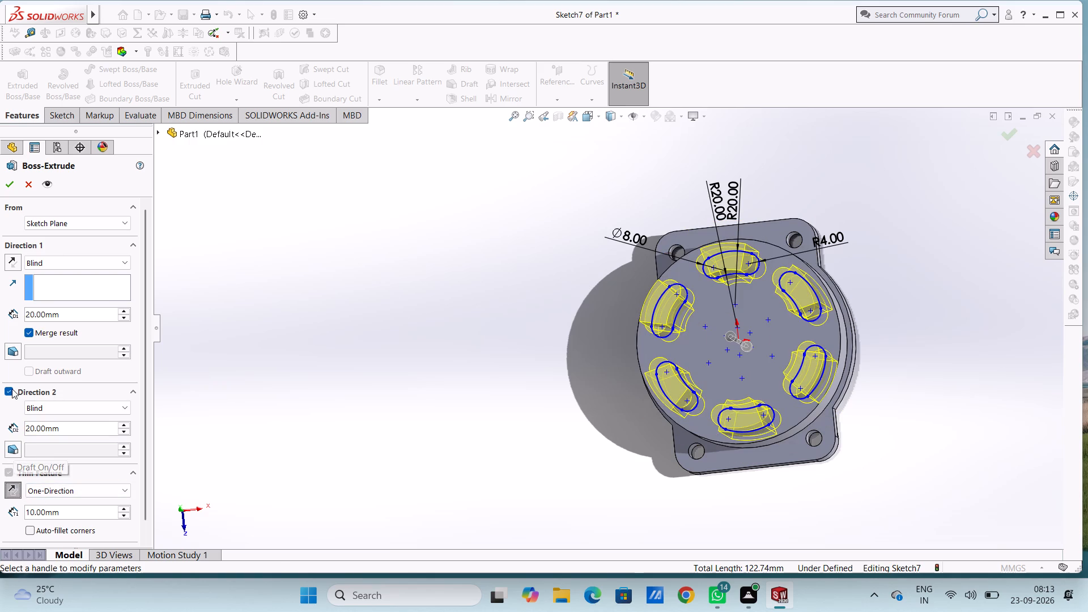
{"action": "left_click", "coordinate": [63, 410]}
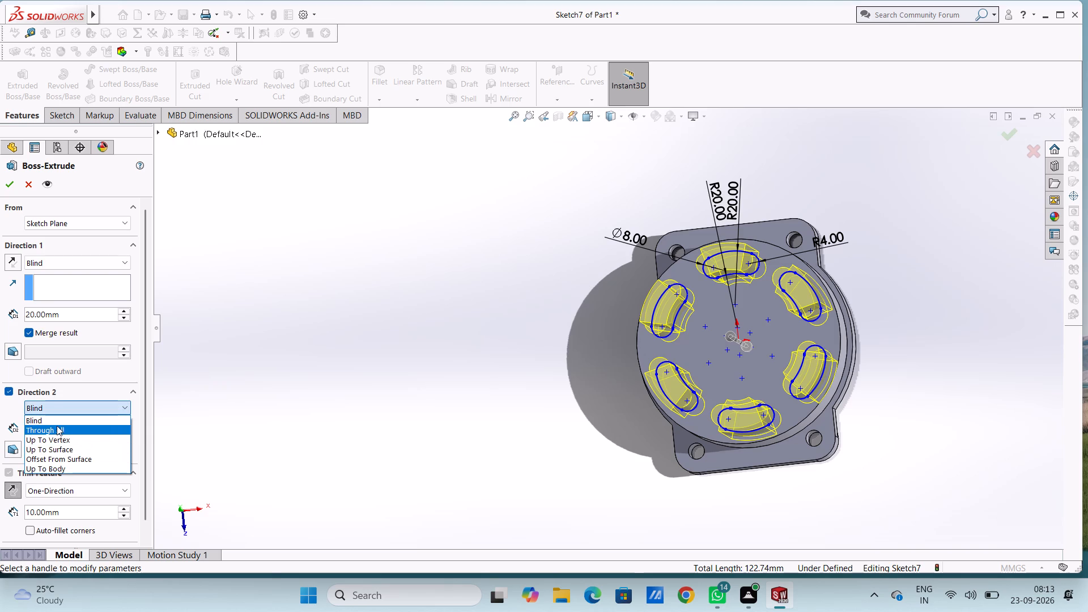
{"action": "left_click", "coordinate": [57, 421]}
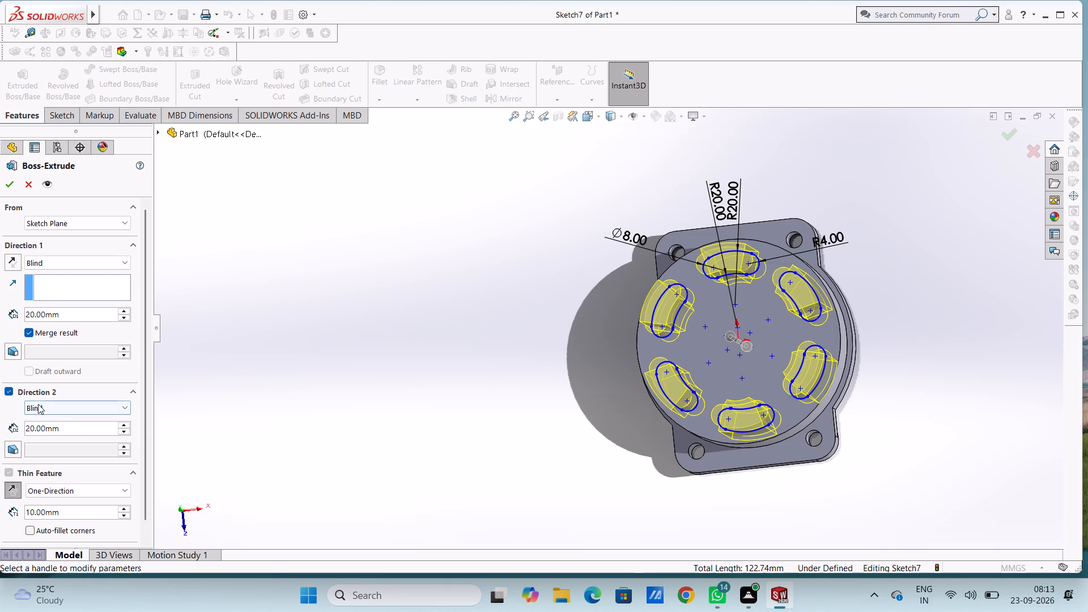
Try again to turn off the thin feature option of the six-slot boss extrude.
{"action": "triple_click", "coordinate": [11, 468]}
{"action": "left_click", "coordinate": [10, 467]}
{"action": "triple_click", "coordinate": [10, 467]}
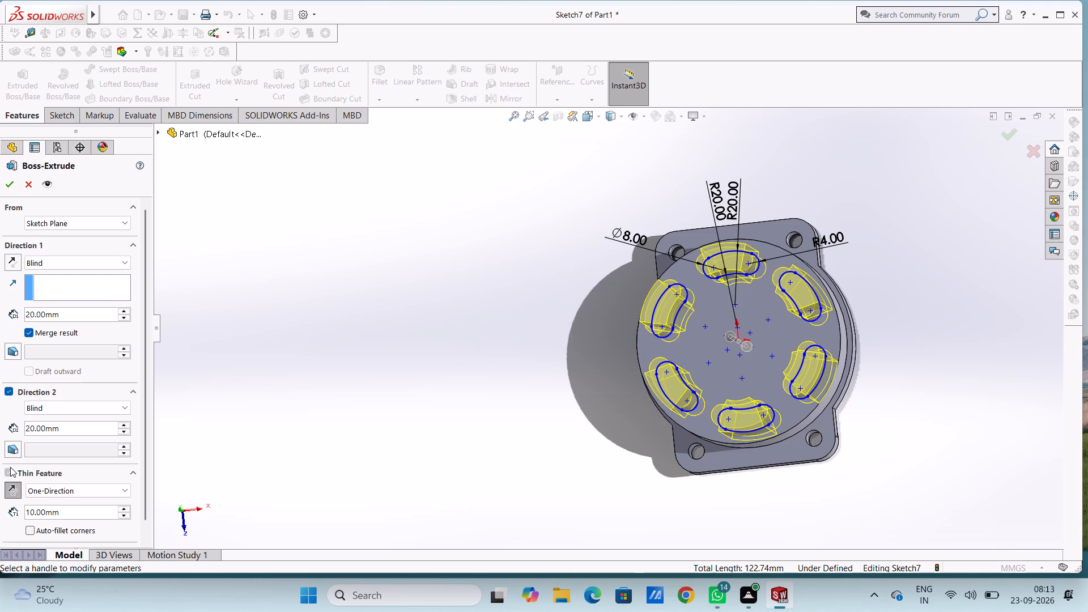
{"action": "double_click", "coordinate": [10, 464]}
Examine the two-direction thin extrude preview around the six slots from several angles and up close.
{"action": "middle_click_drag", "start_coordinate": [313, 423], "coordinate": [363, 453]}
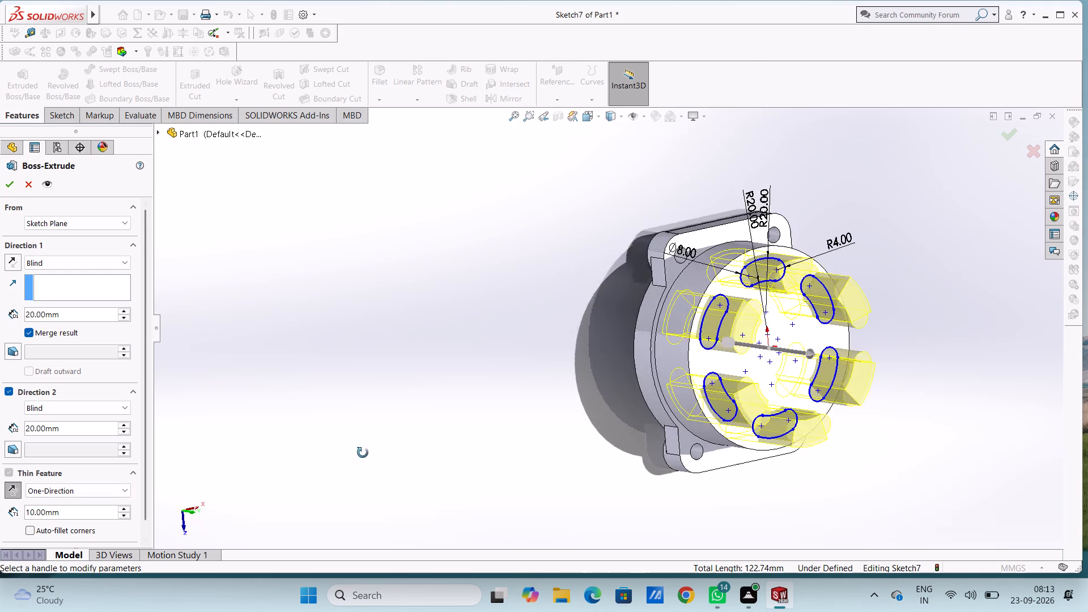
{"action": "middle_click_drag", "start_coordinate": [363, 453], "coordinate": [297, 449]}
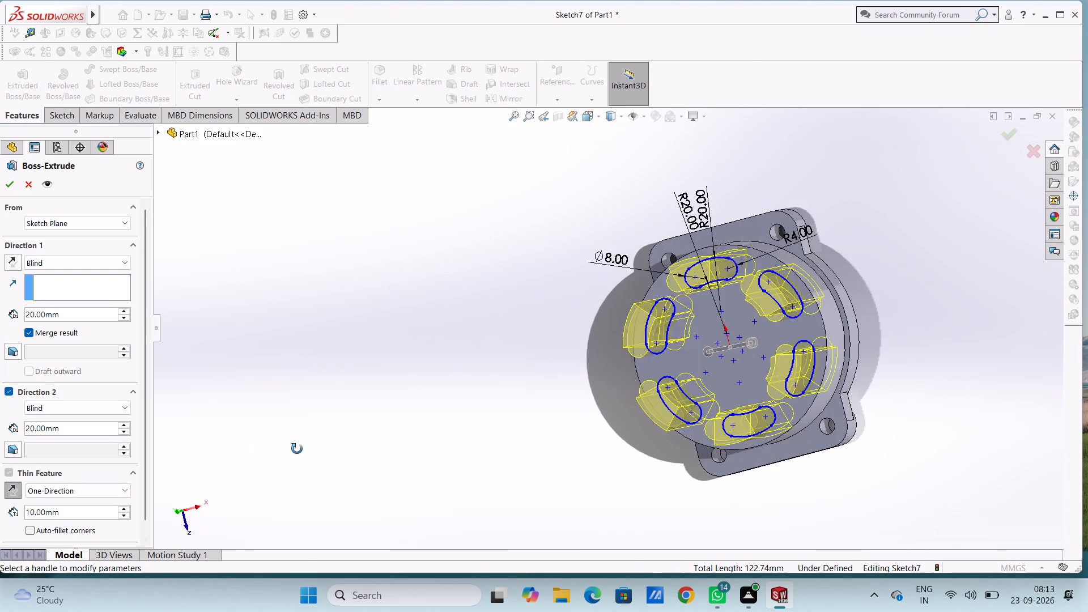
{"action": "middle_click_drag", "start_coordinate": [297, 449], "coordinate": [312, 418]}
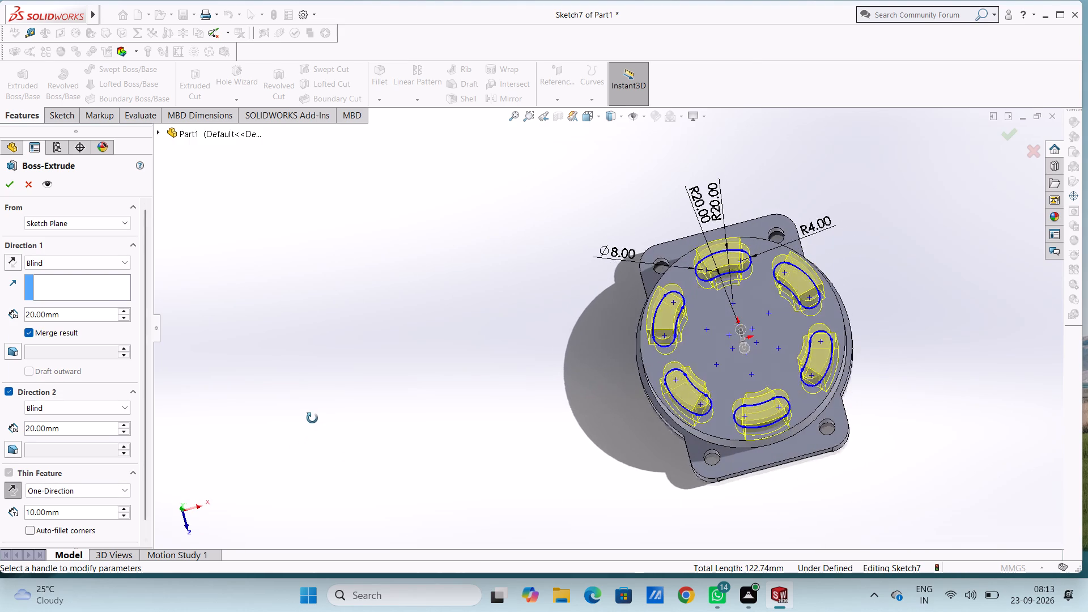
{"action": "middle_click_drag", "start_coordinate": [312, 418], "coordinate": [304, 419]}
{"action": "middle_click", "coordinate": [304, 419]}
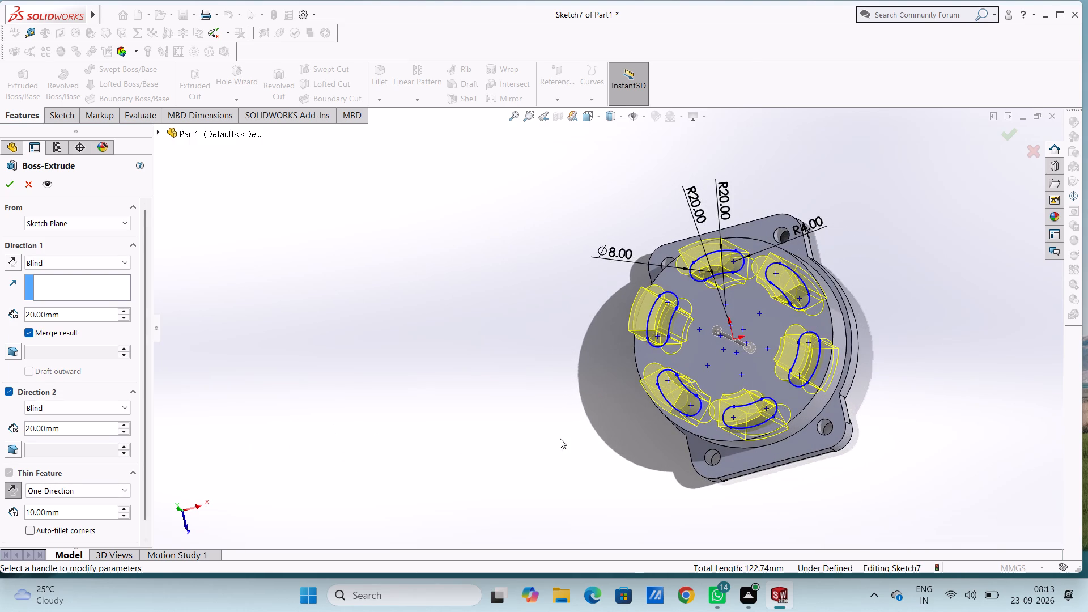
{"action": "scroll", "coordinate": [819, 415], "scroll_direction": "down", "scroll_amount": 5}
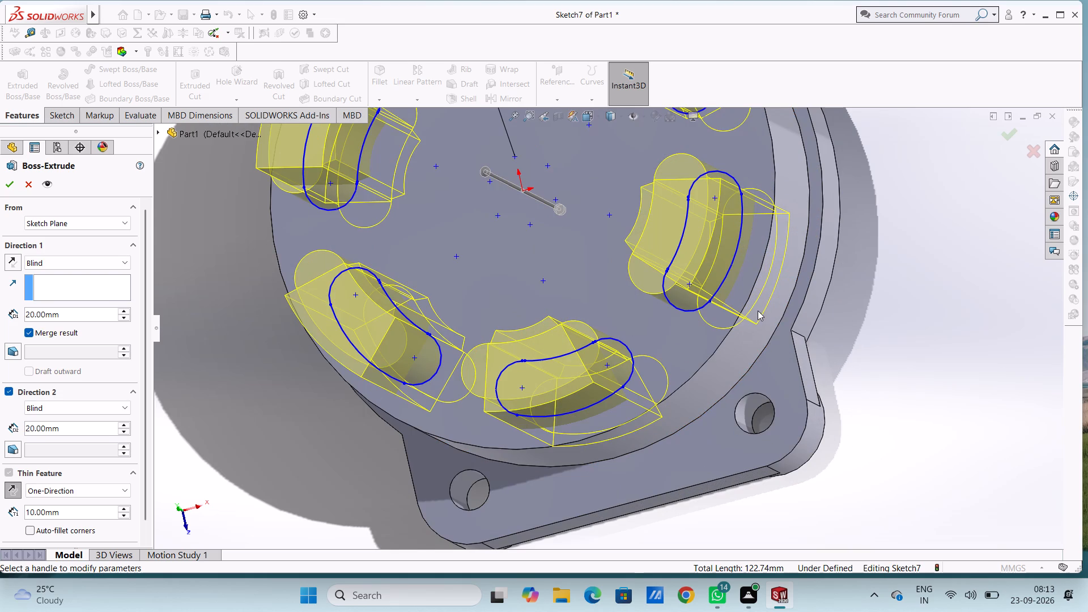
{"action": "left_click", "coordinate": [762, 307]}
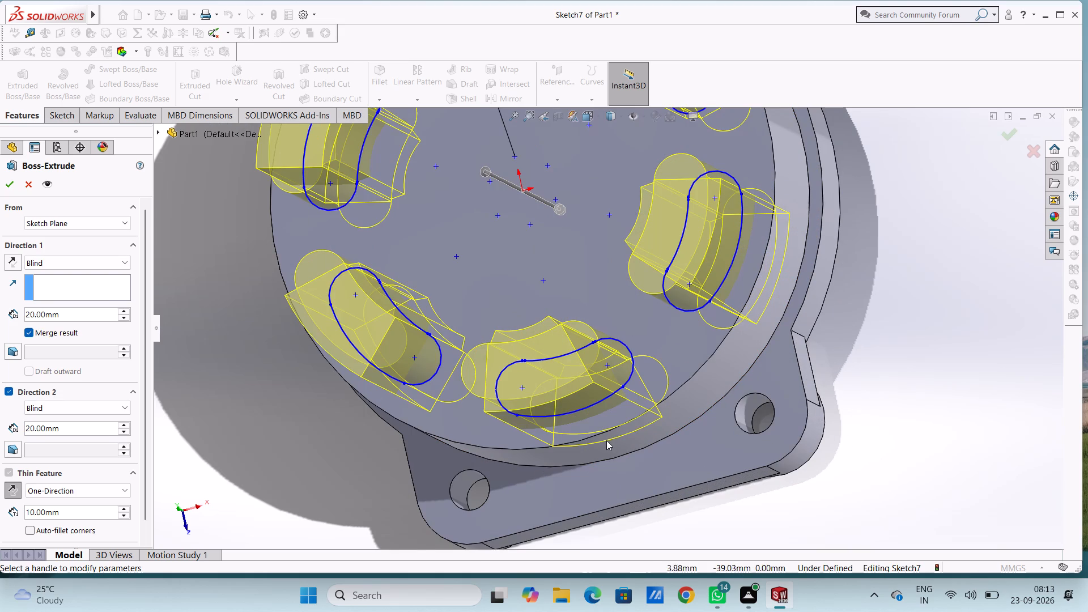
{"action": "left_click", "coordinate": [611, 436]}
{"action": "scroll", "coordinate": [391, 446], "scroll_direction": "up", "scroll_amount": 4}
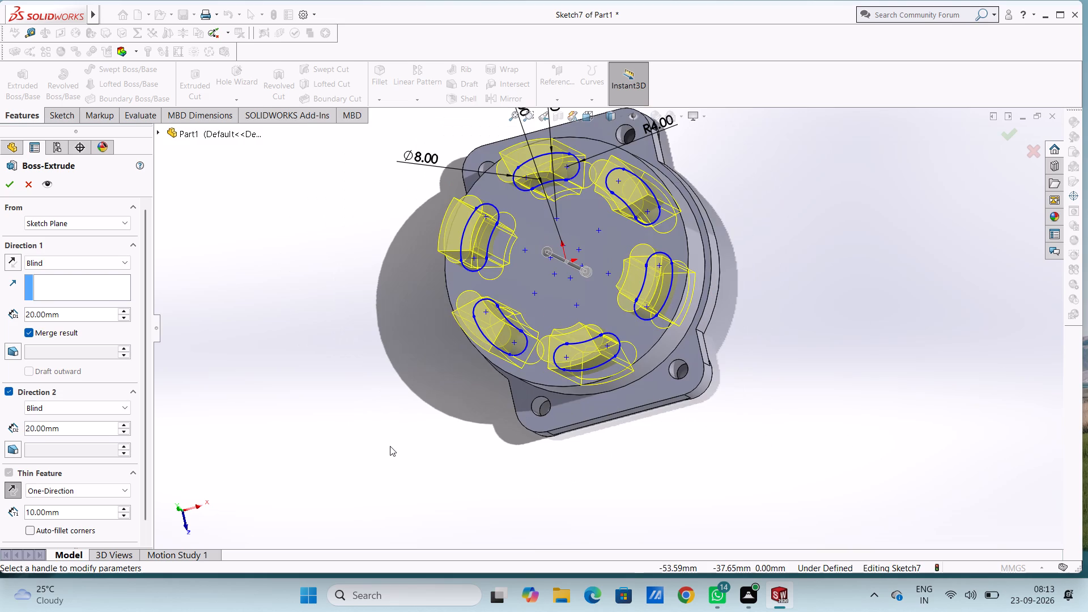
{"action": "scroll", "coordinate": [407, 453], "scroll_direction": "up", "scroll_amount": 2}
{"action": "middle_click_drag", "start_coordinate": [431, 421], "coordinate": [494, 460]}
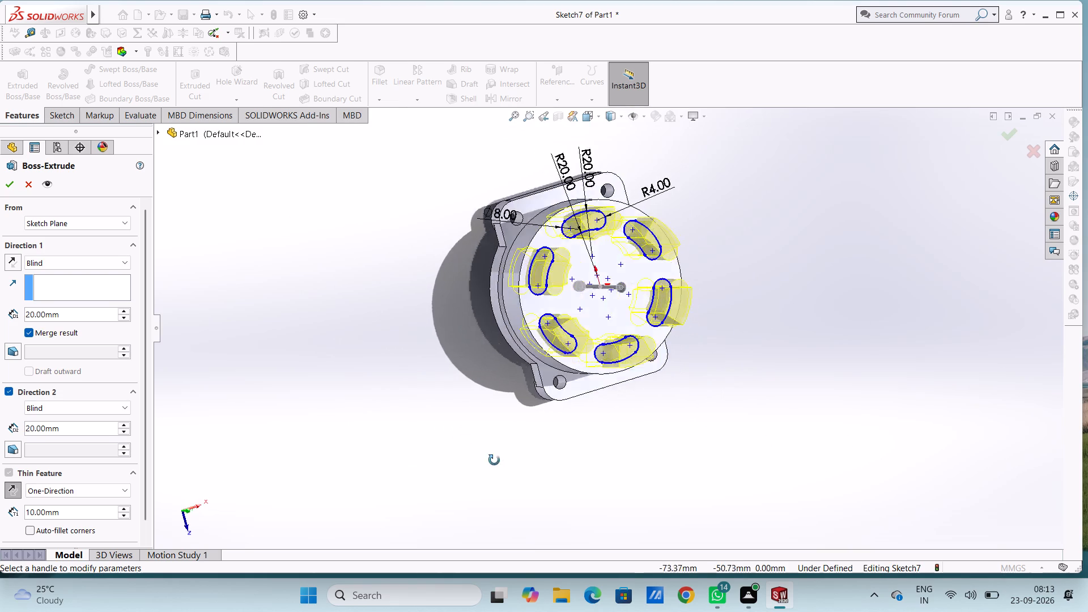
{"action": "middle_click_drag", "start_coordinate": [494, 460], "coordinate": [490, 472]}
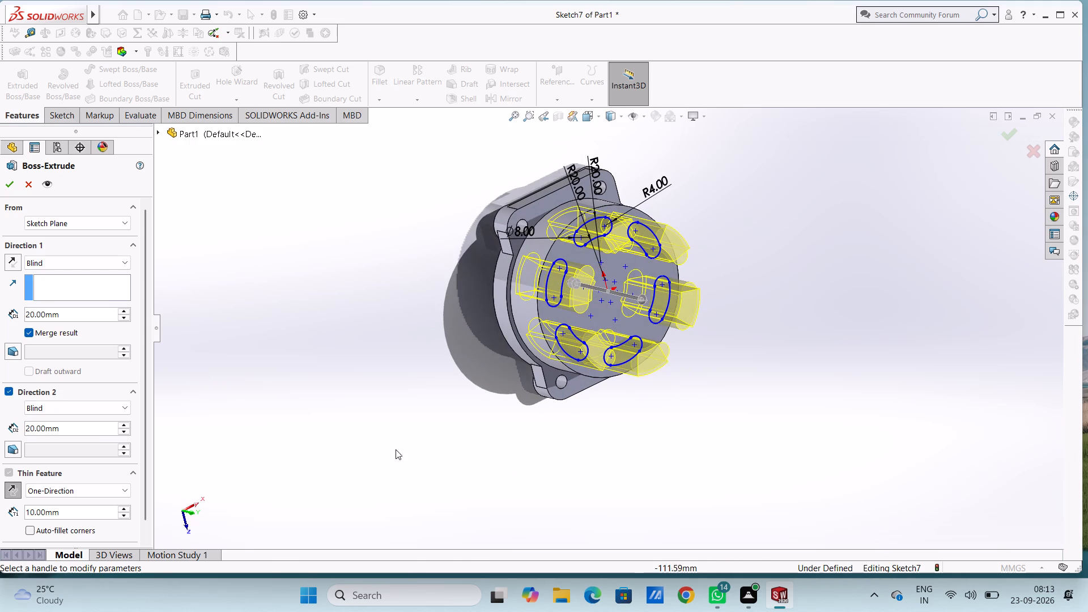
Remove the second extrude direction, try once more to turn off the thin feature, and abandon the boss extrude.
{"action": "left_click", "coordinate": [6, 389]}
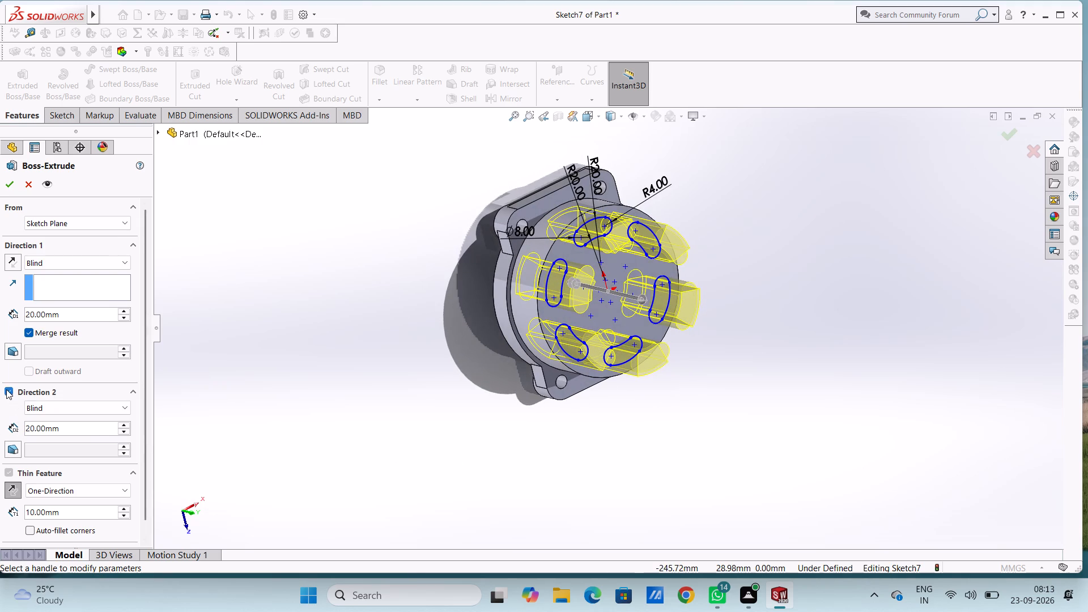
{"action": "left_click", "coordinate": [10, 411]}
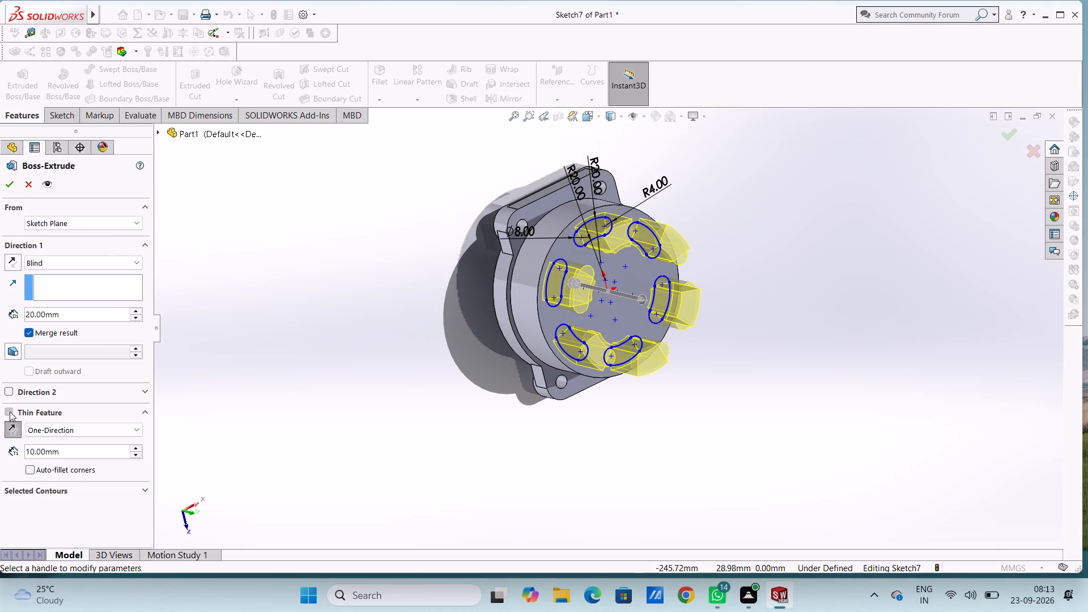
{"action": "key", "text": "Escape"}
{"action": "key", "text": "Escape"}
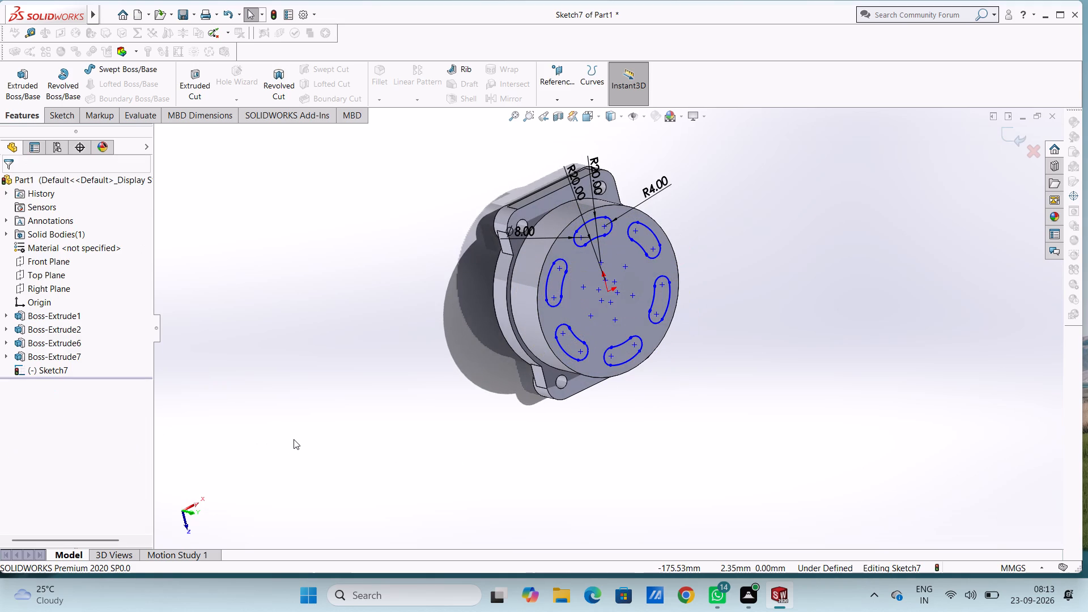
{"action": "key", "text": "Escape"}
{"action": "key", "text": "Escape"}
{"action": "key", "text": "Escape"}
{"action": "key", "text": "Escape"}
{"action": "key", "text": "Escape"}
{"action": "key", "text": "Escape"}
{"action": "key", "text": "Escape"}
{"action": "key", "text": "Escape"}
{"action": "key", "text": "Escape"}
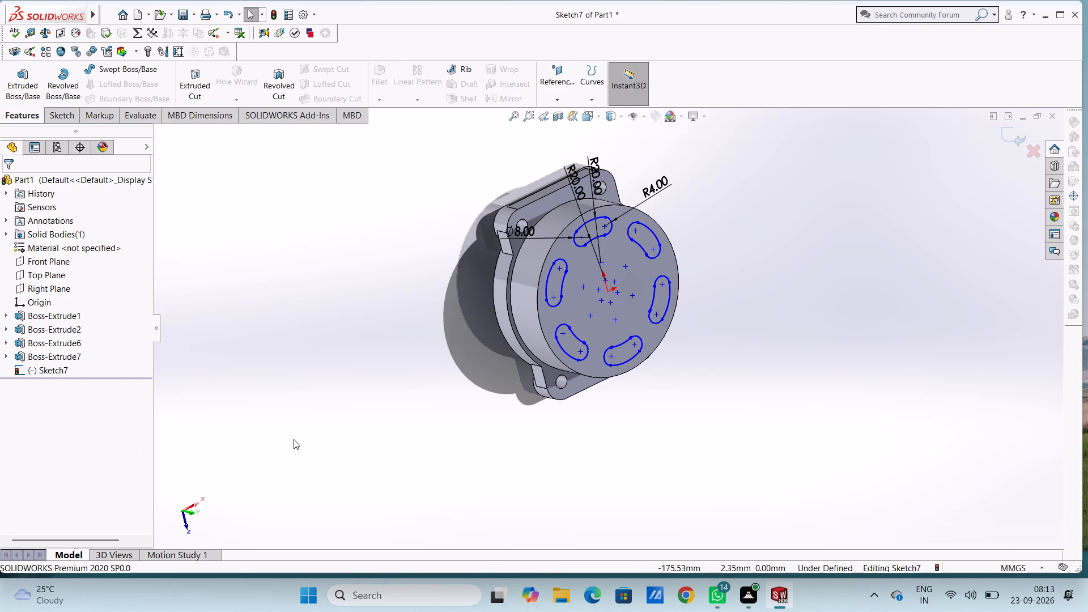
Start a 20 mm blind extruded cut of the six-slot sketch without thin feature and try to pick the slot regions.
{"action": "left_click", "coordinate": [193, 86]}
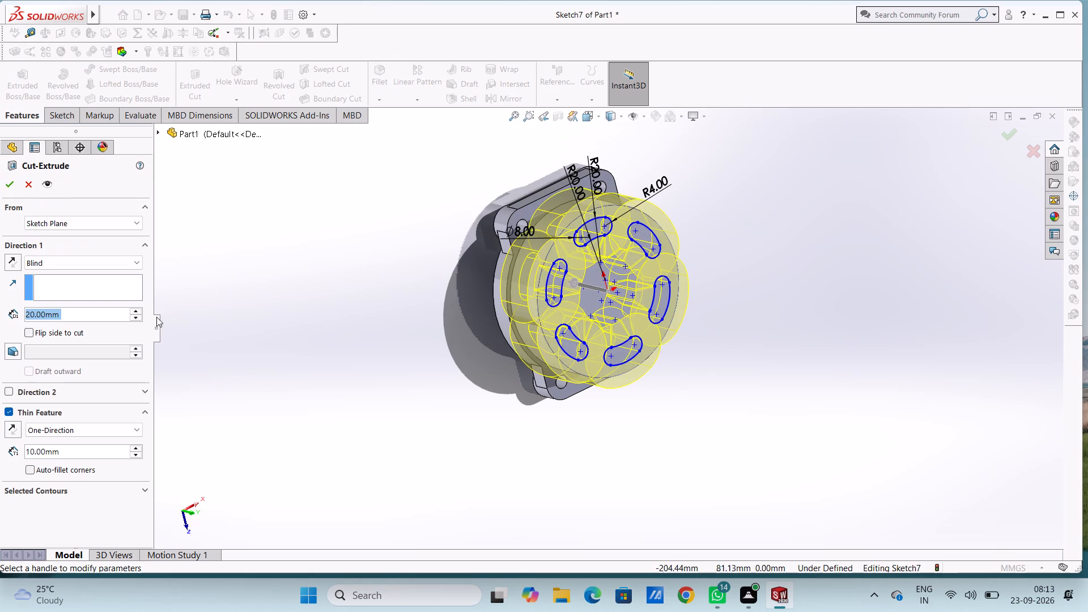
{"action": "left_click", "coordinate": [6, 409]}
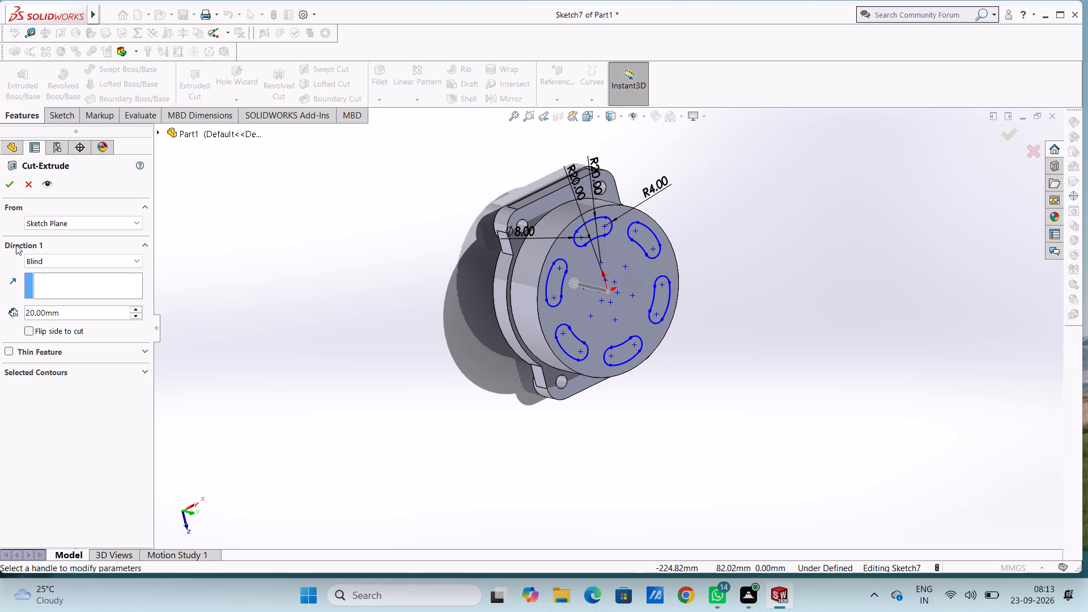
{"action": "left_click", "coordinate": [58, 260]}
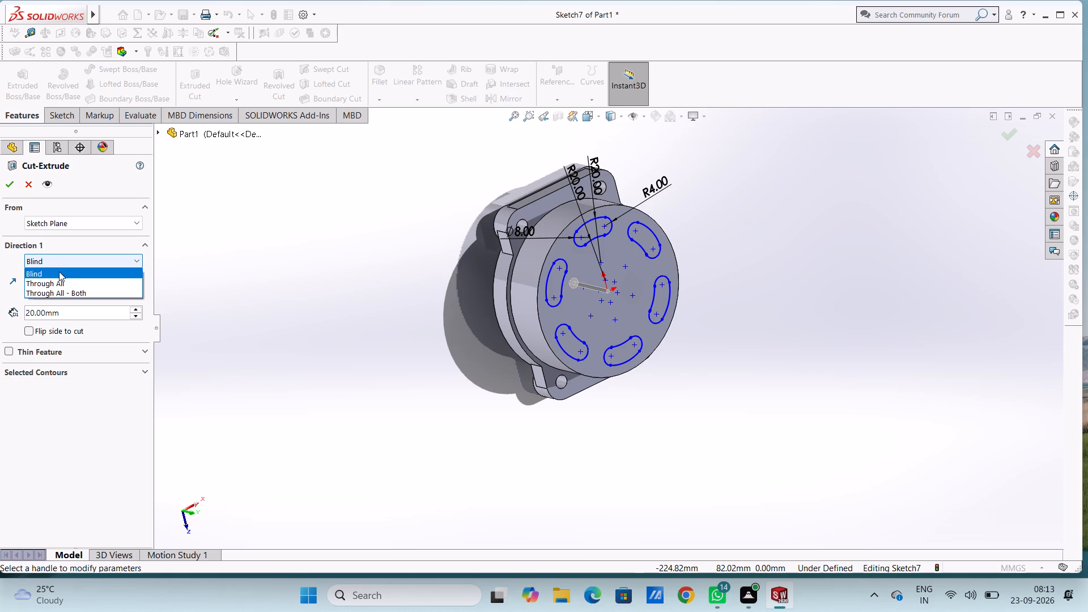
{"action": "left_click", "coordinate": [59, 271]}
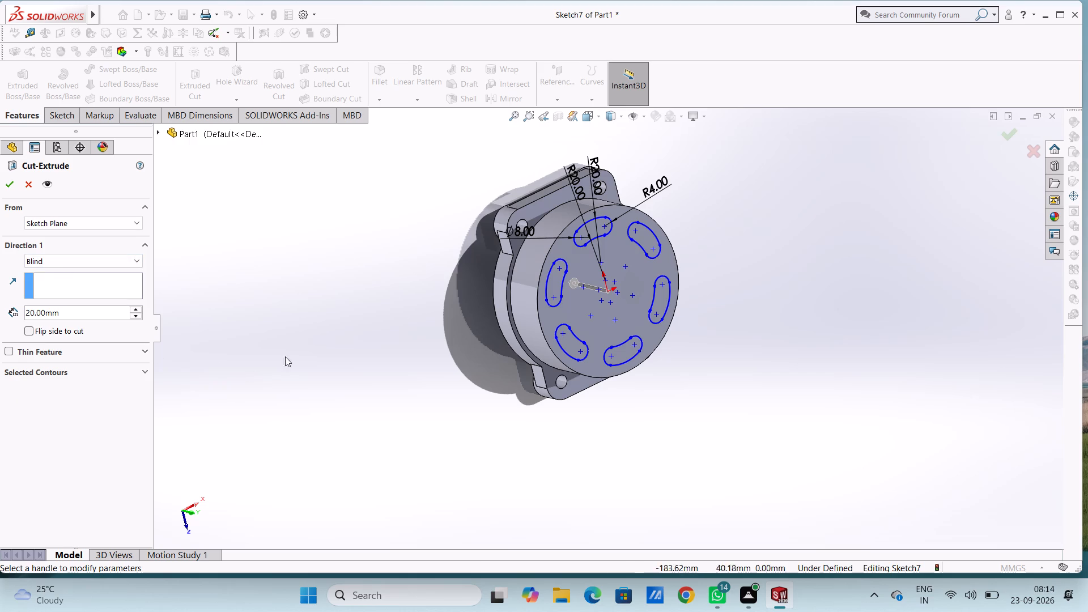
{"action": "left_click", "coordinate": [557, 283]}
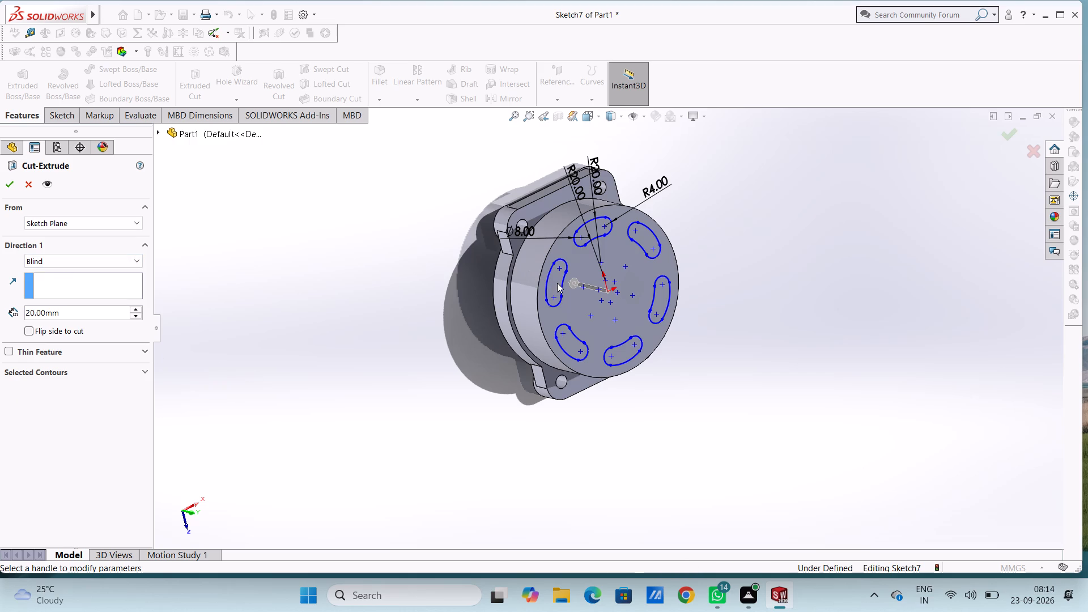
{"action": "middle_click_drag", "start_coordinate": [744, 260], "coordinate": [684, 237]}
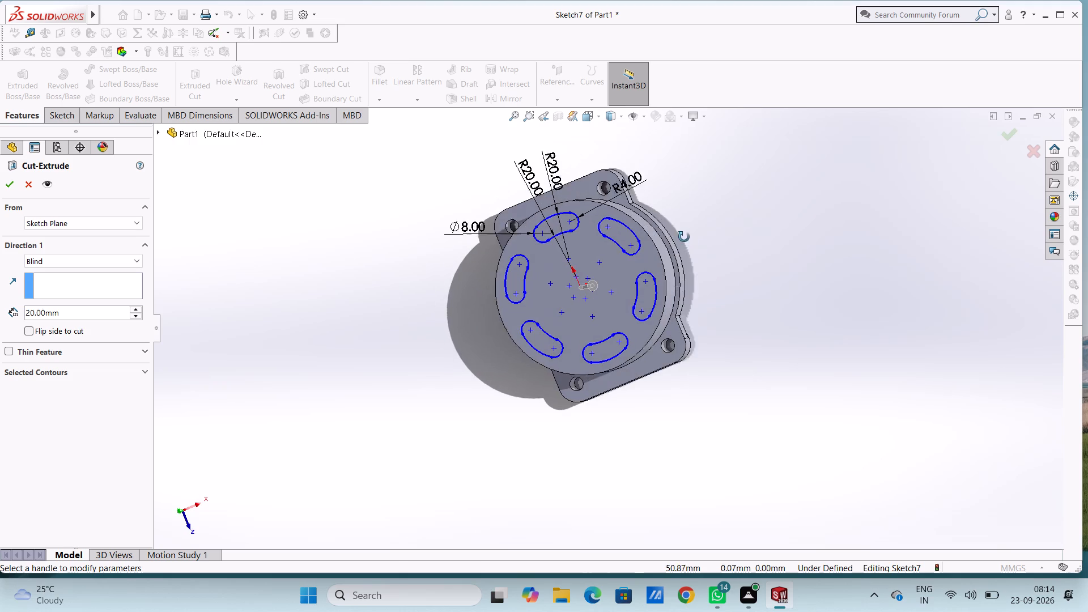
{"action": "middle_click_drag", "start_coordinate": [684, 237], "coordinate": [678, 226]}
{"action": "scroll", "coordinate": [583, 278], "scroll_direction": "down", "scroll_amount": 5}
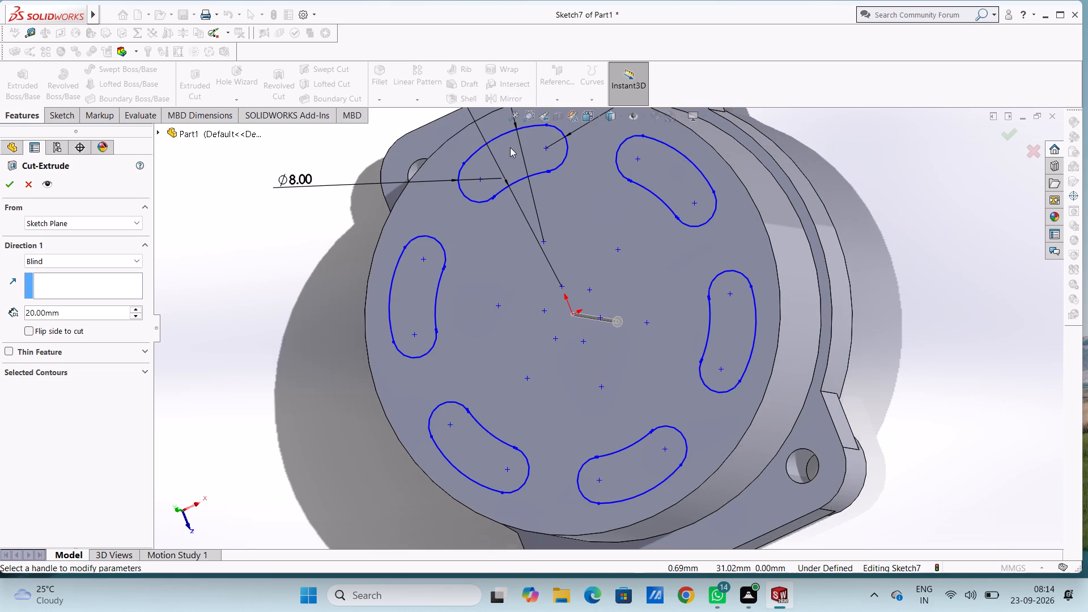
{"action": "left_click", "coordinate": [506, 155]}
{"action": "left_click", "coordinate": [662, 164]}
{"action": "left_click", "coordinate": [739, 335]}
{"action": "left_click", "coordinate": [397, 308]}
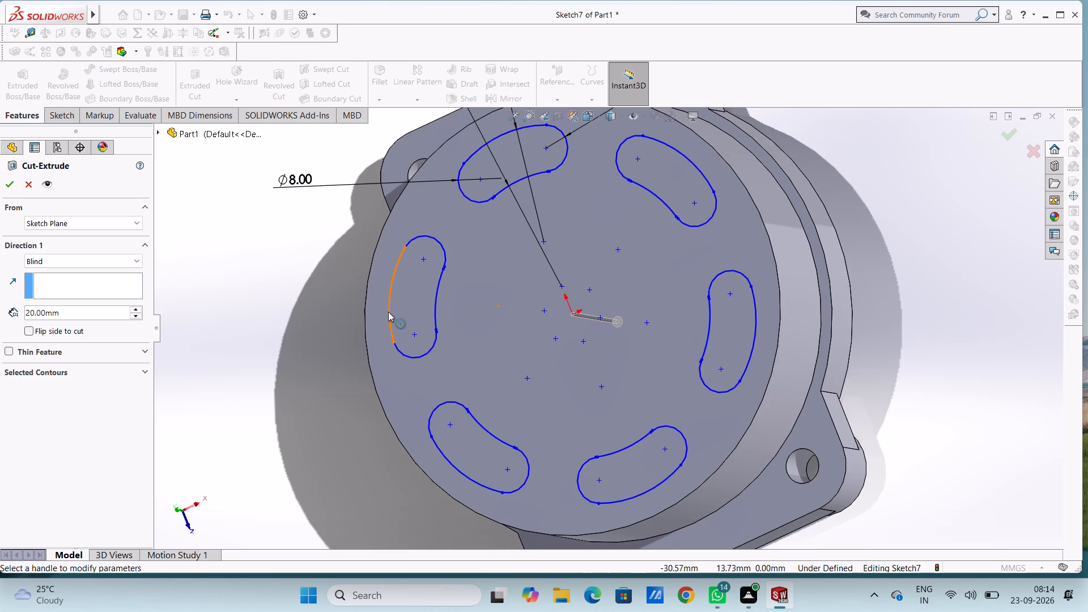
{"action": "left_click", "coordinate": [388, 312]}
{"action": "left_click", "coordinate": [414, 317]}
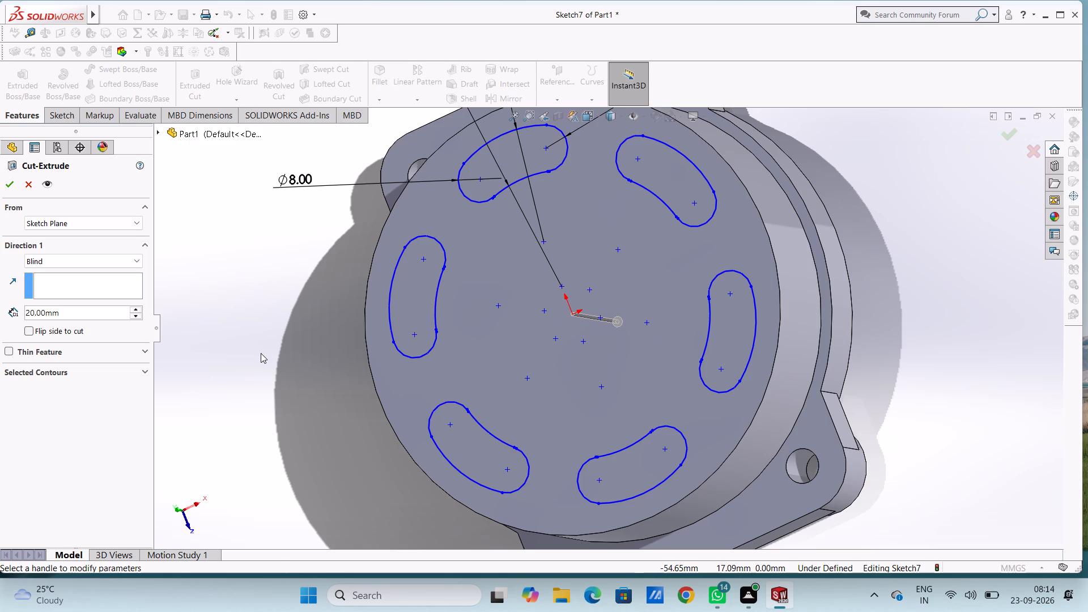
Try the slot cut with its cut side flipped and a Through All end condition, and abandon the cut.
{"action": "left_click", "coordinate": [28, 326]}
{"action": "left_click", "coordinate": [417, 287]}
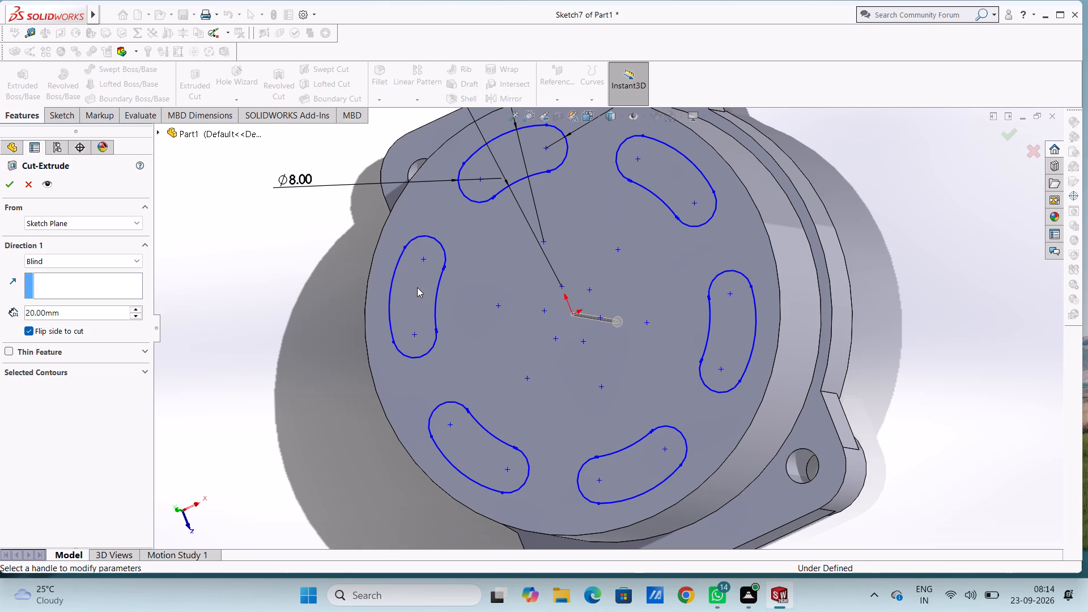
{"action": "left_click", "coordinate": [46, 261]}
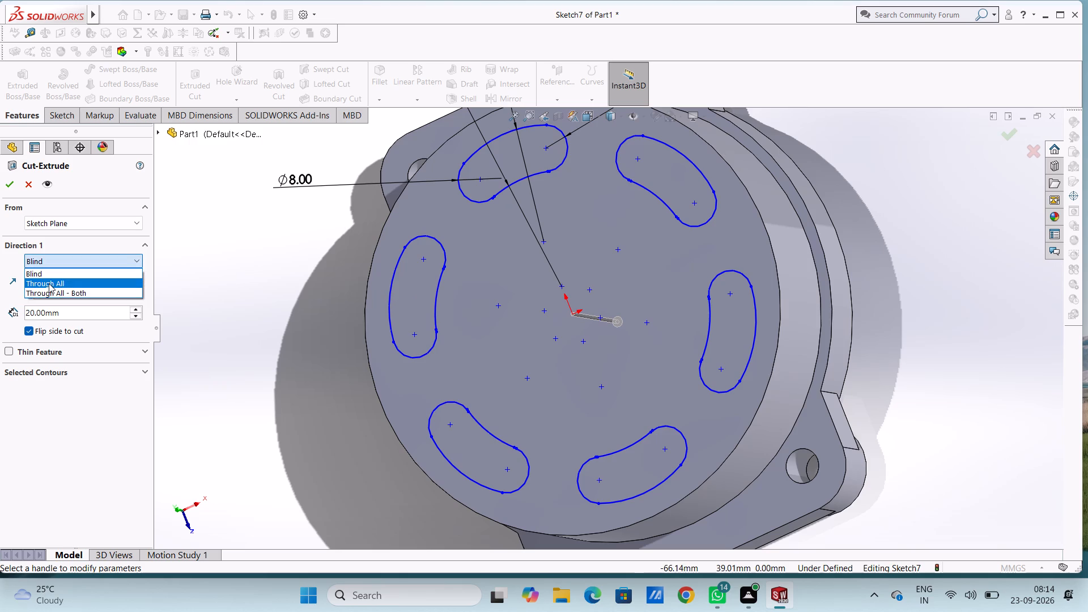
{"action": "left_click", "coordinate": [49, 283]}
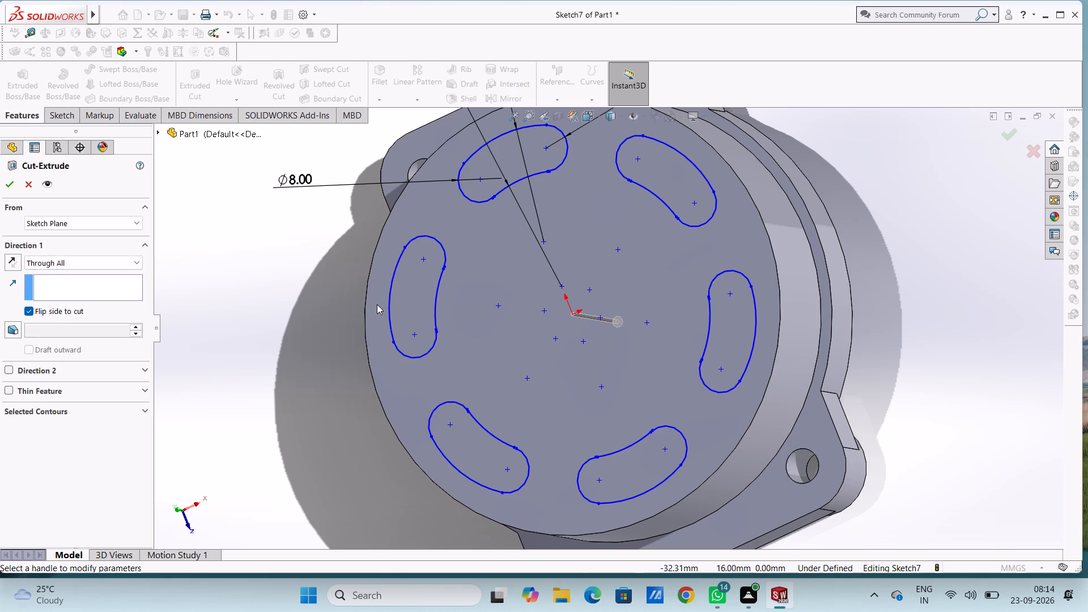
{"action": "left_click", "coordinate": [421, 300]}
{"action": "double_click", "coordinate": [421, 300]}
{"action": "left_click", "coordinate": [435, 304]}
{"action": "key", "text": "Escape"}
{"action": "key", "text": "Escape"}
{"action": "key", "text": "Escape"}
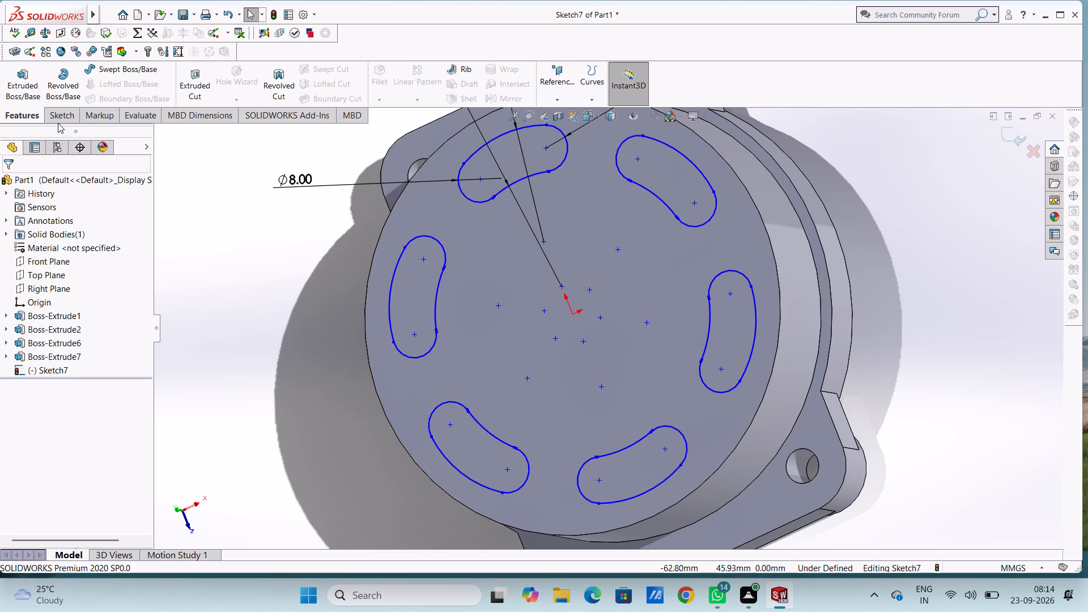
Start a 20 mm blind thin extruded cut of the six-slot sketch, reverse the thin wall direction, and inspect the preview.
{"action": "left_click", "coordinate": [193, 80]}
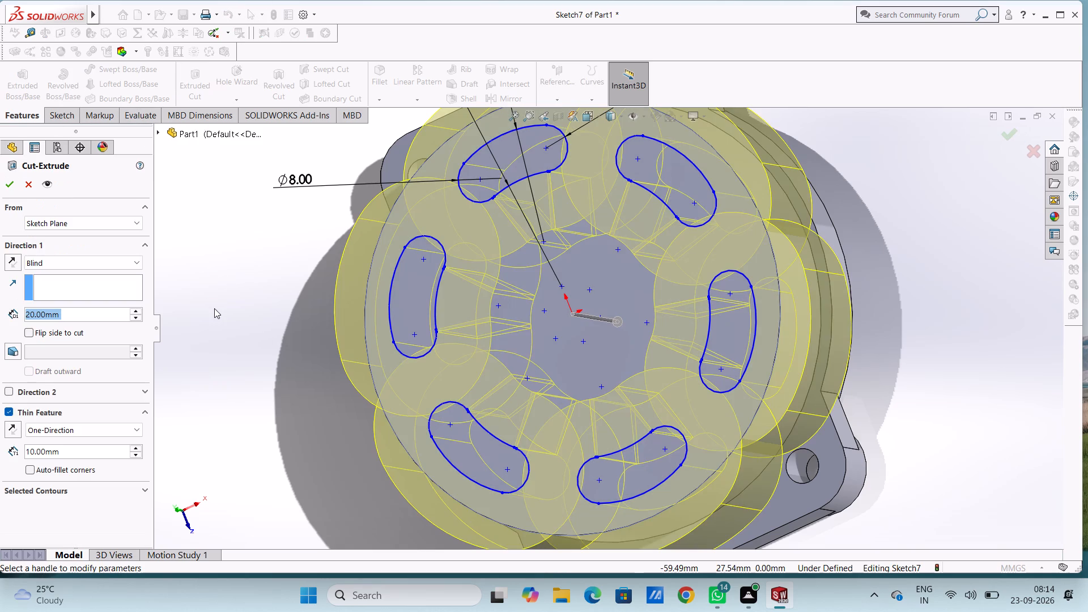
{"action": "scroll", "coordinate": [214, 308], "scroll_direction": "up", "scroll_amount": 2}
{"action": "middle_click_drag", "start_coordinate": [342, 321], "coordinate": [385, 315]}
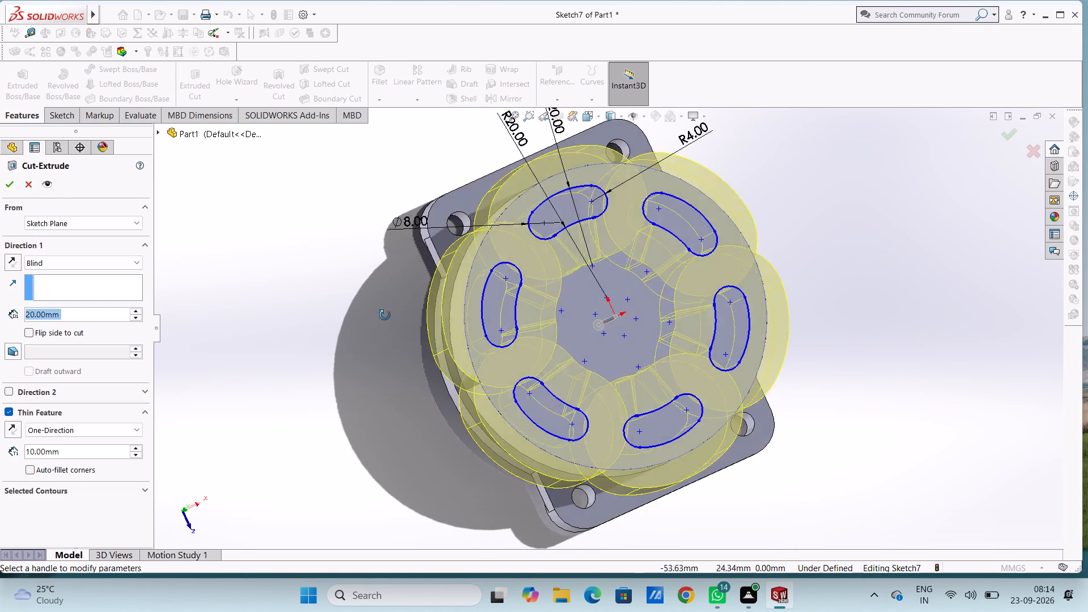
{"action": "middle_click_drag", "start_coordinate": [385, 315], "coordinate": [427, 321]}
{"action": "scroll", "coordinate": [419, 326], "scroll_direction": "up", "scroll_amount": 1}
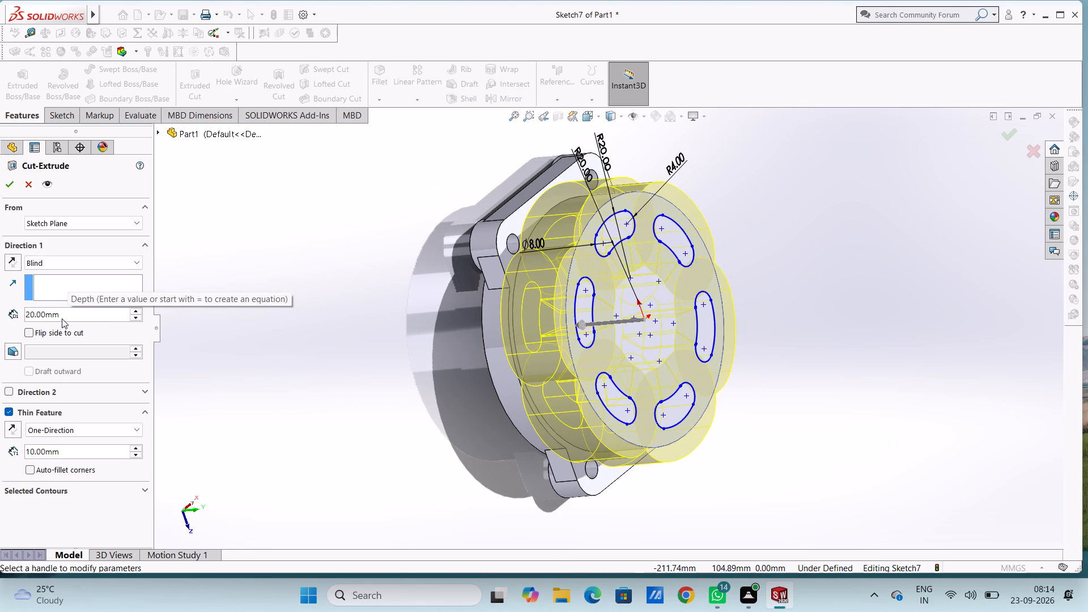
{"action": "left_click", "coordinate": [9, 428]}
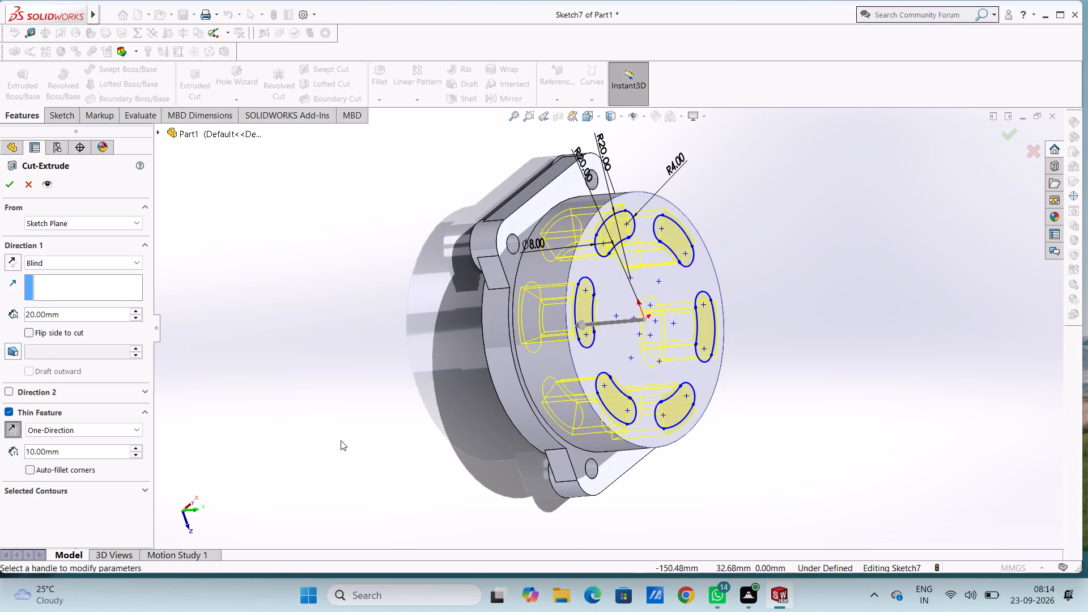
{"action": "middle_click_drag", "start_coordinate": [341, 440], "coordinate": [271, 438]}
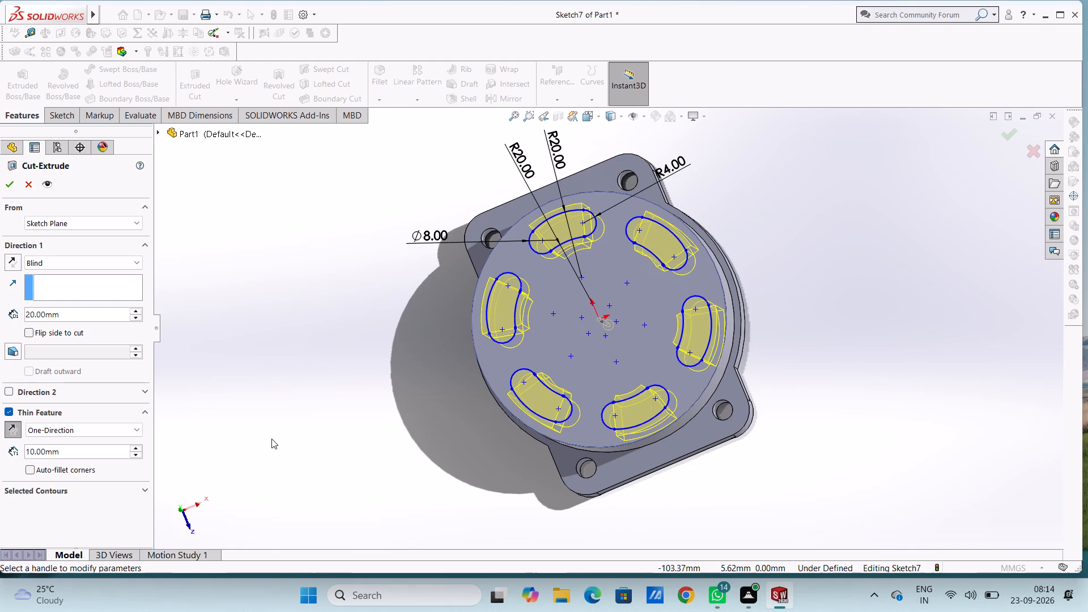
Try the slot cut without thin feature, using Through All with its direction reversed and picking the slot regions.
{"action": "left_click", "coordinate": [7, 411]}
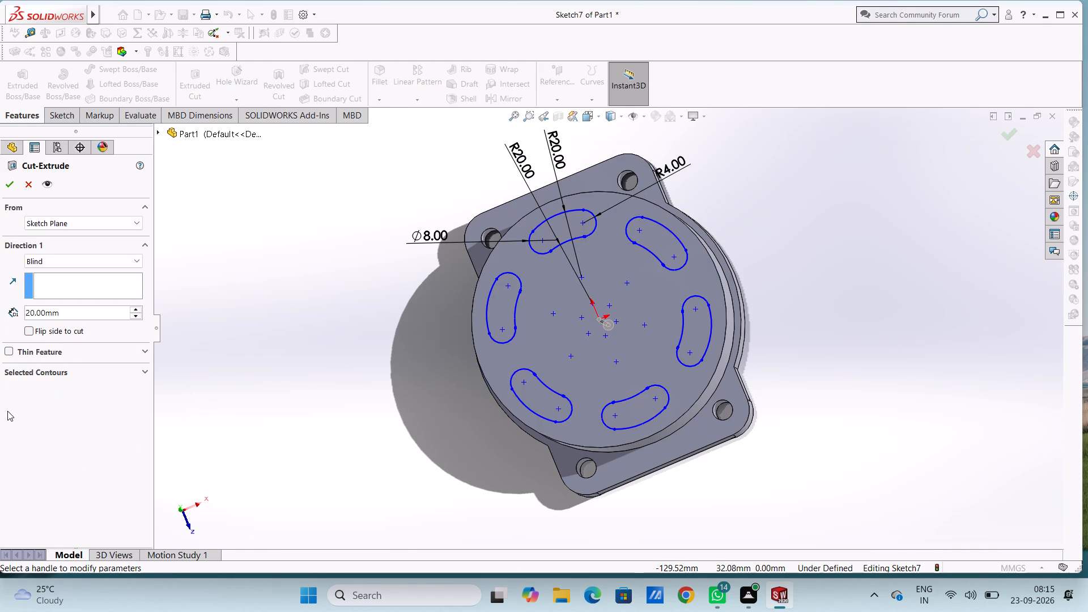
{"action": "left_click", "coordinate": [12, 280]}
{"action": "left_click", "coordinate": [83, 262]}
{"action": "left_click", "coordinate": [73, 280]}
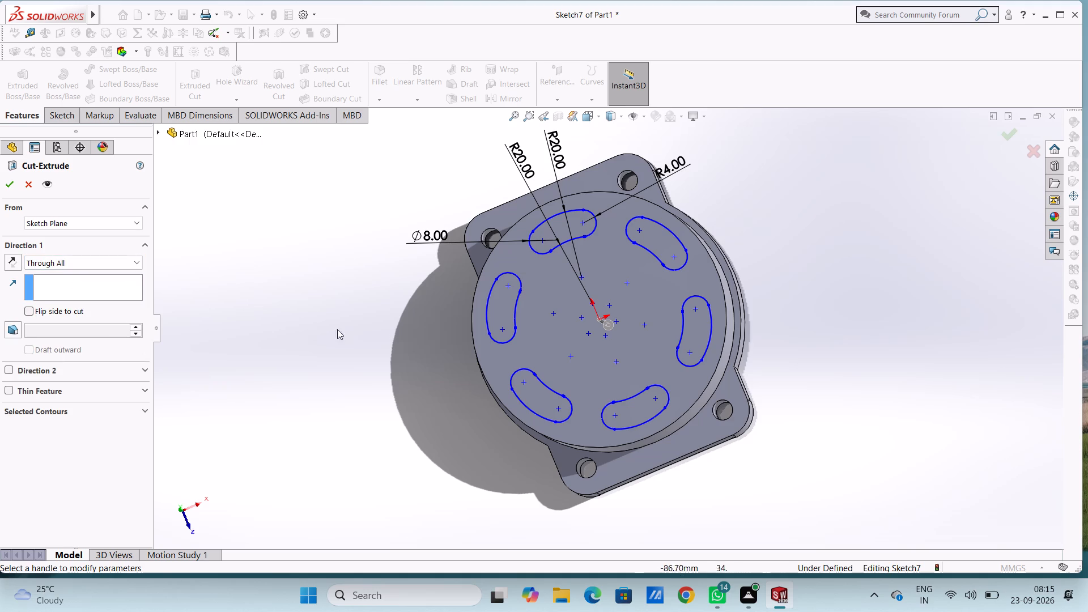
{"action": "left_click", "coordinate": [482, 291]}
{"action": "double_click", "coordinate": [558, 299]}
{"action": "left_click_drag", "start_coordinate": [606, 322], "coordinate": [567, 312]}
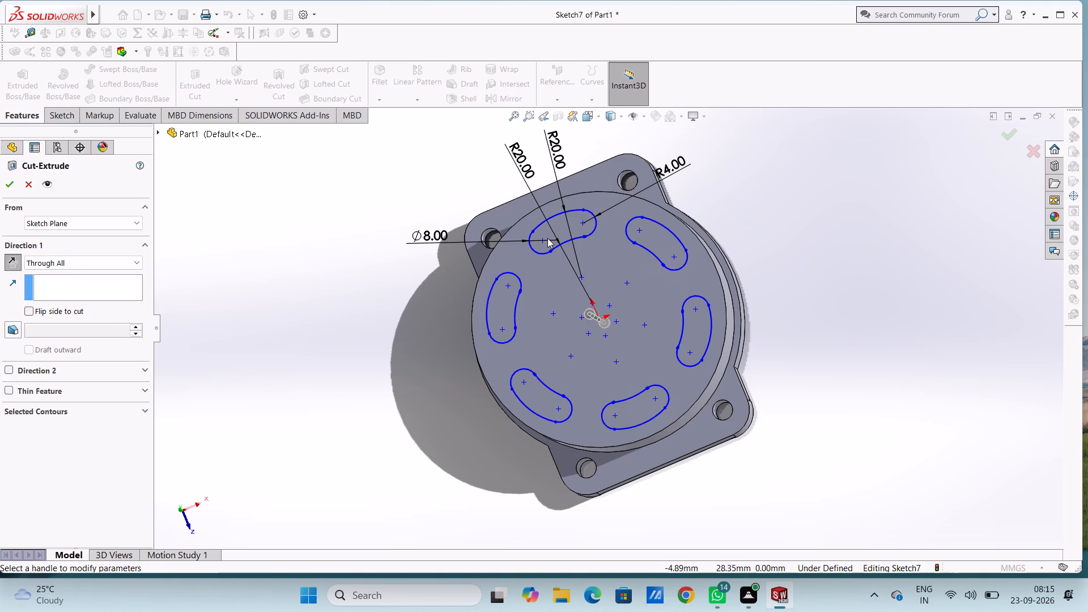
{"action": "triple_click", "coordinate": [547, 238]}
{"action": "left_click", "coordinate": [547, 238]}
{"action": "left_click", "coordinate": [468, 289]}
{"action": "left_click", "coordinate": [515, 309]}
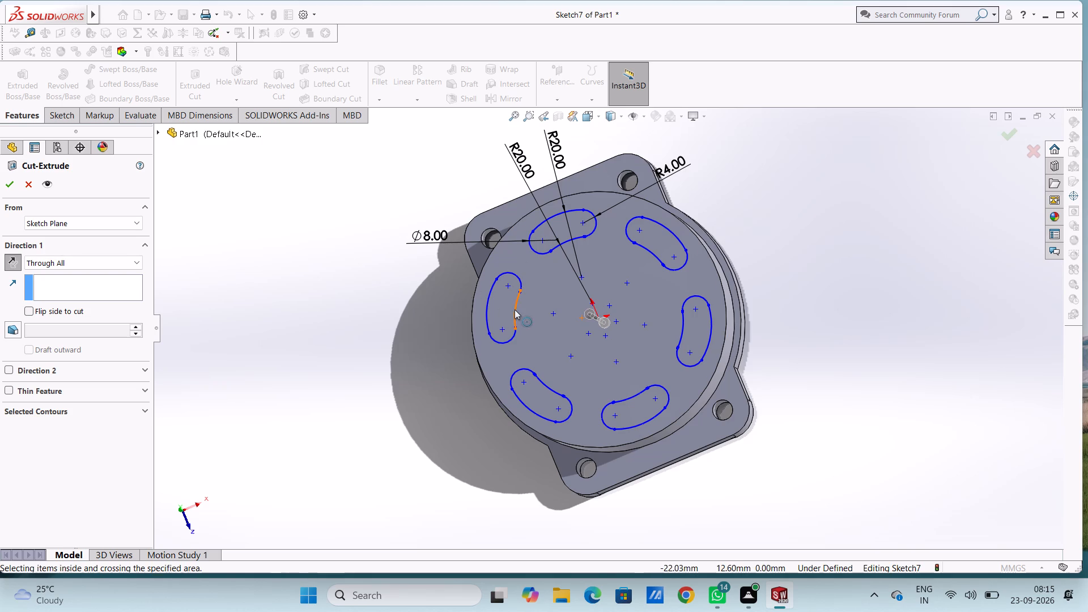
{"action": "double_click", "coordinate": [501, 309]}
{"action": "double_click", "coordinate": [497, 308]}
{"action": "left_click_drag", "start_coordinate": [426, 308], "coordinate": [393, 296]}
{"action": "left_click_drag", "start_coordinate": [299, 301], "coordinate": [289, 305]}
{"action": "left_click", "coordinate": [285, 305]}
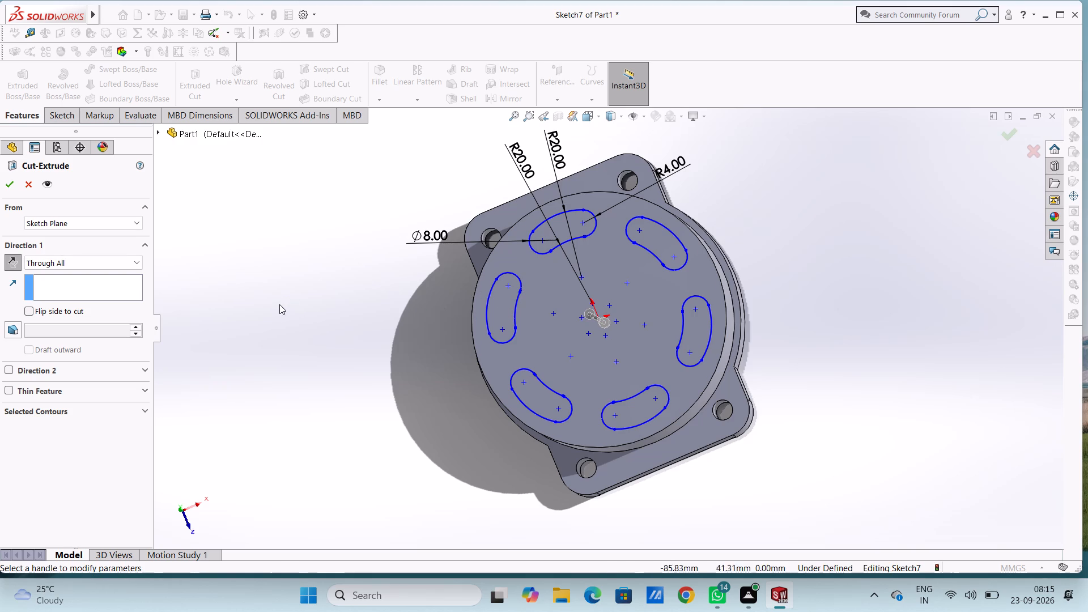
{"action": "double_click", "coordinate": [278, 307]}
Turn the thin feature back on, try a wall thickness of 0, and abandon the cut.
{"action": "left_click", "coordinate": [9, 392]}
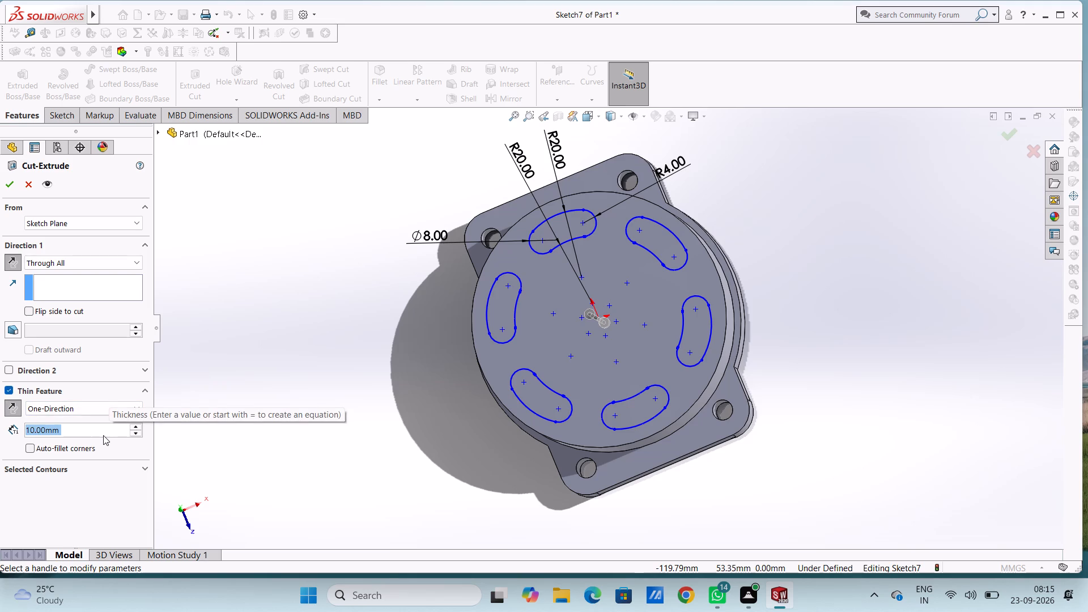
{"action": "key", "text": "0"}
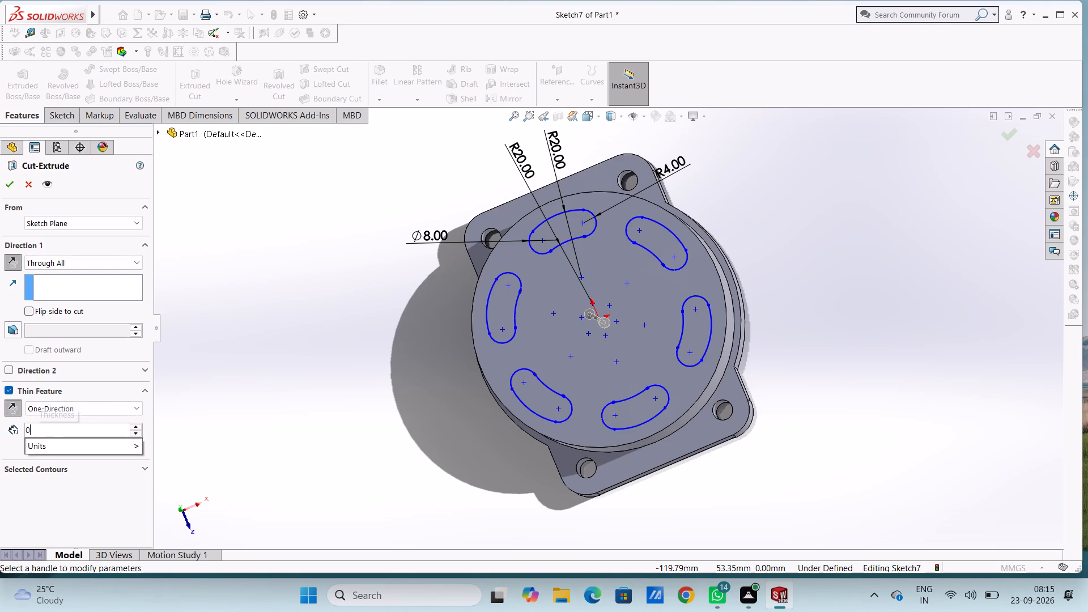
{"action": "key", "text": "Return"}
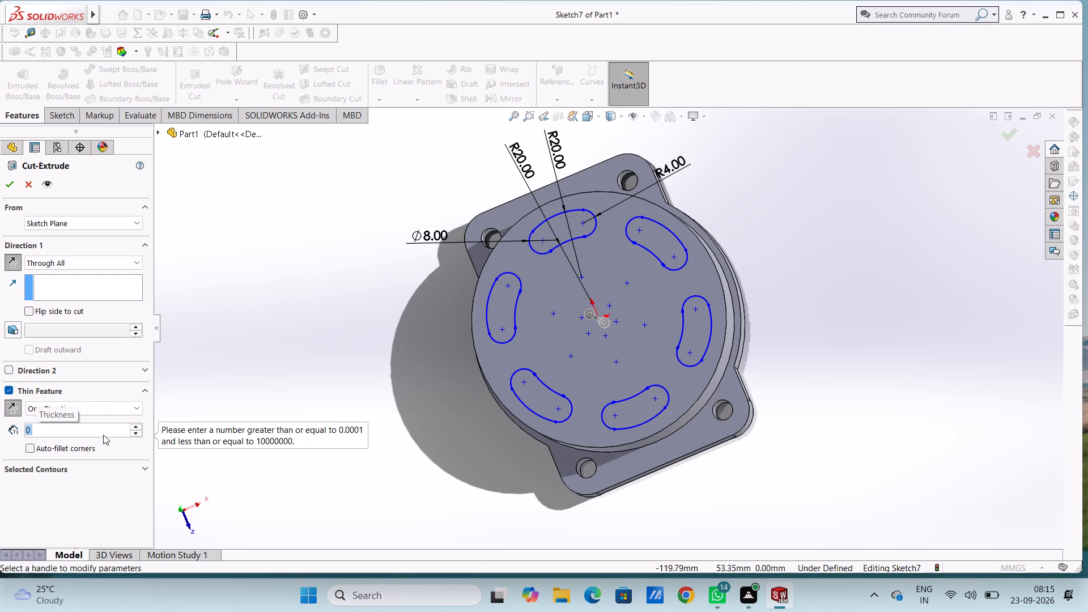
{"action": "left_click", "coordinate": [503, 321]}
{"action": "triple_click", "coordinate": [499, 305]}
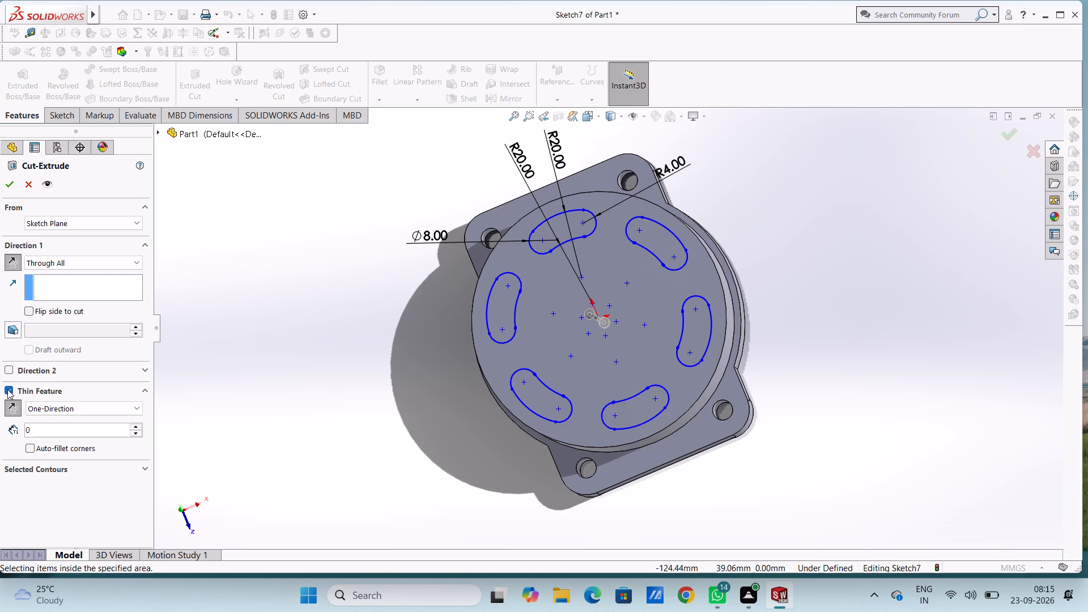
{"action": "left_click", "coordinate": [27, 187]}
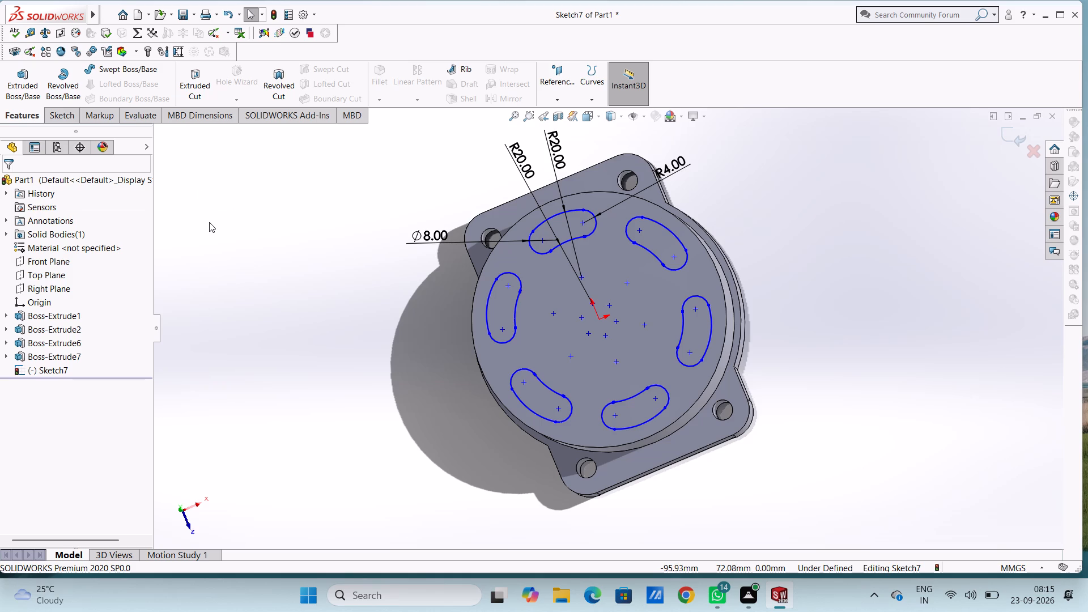
Restart the 20 mm blind extruded cut of the six-slot sketch and try a thin feature thickness of 0.
{"action": "left_click", "coordinate": [71, 116]}
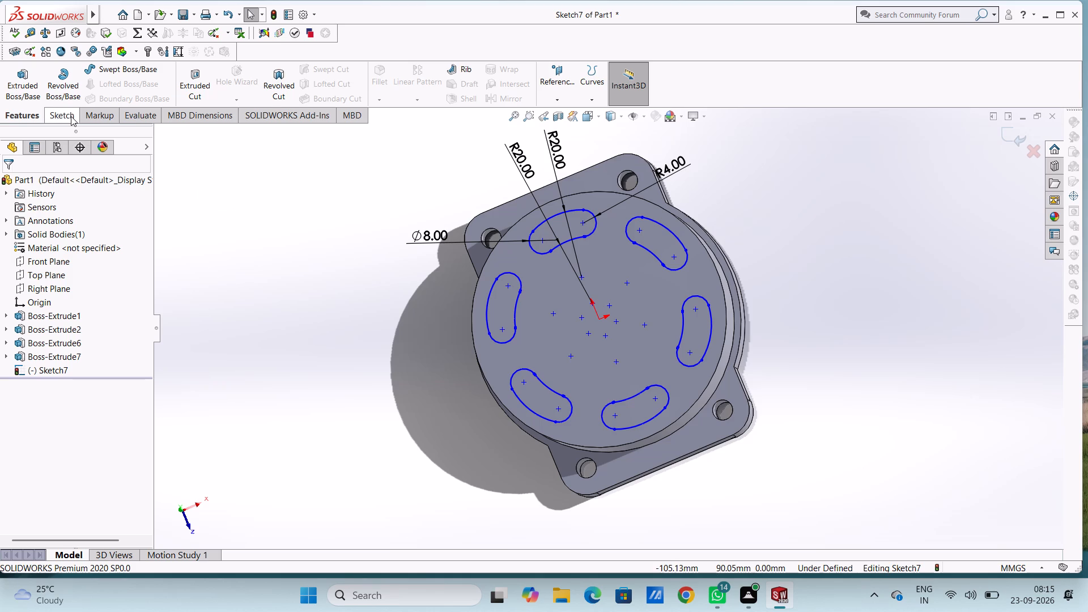
{"action": "left_click", "coordinate": [16, 110]}
{"action": "left_click", "coordinate": [199, 78]}
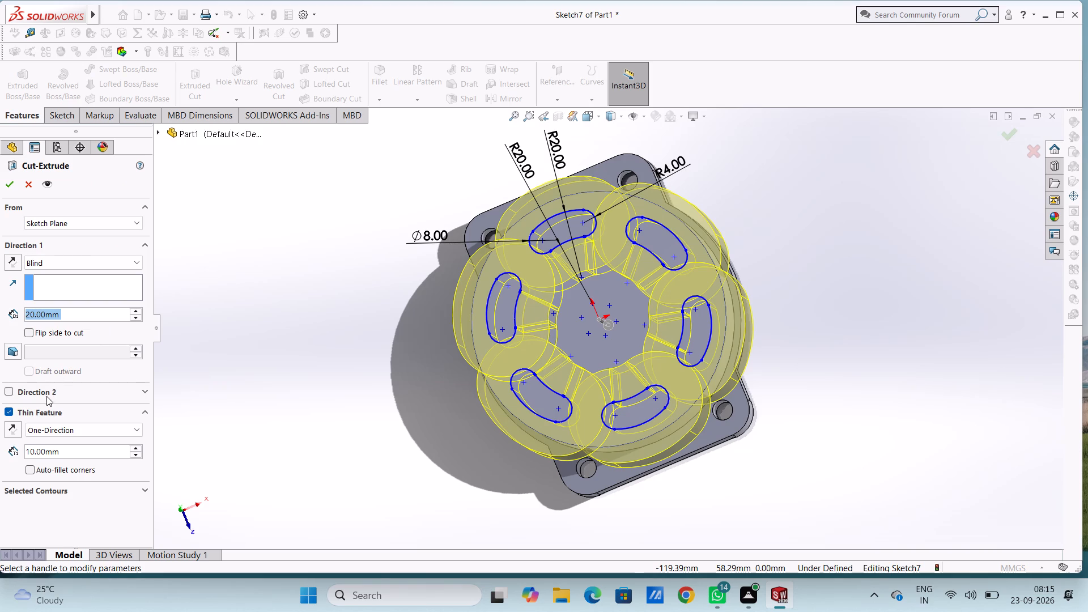
{"action": "double_click", "coordinate": [61, 452]}
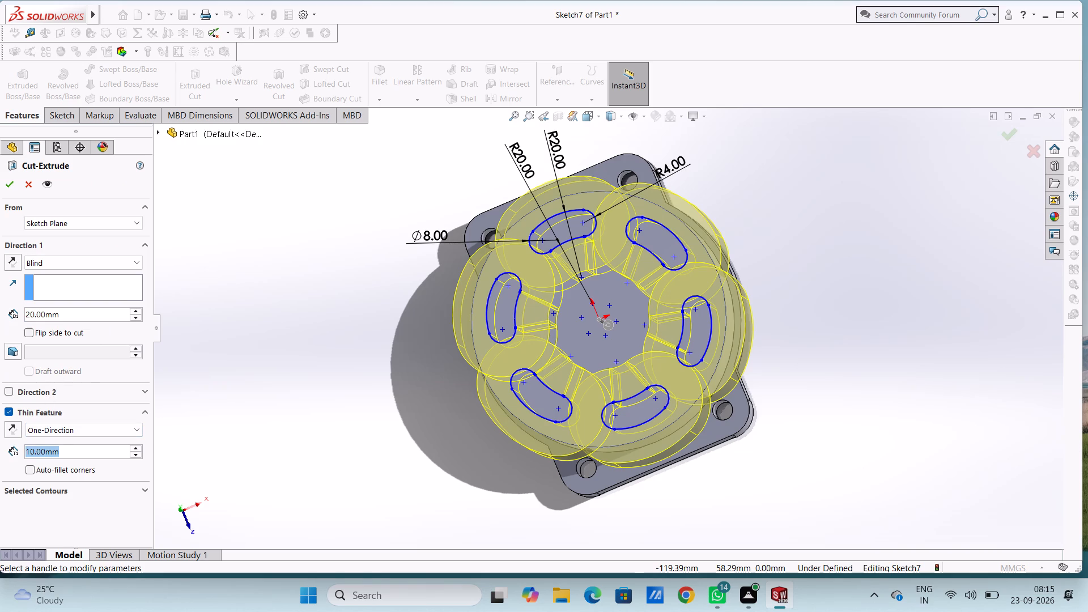
{"action": "key", "text": "0"}
{"action": "key", "text": "Return"}
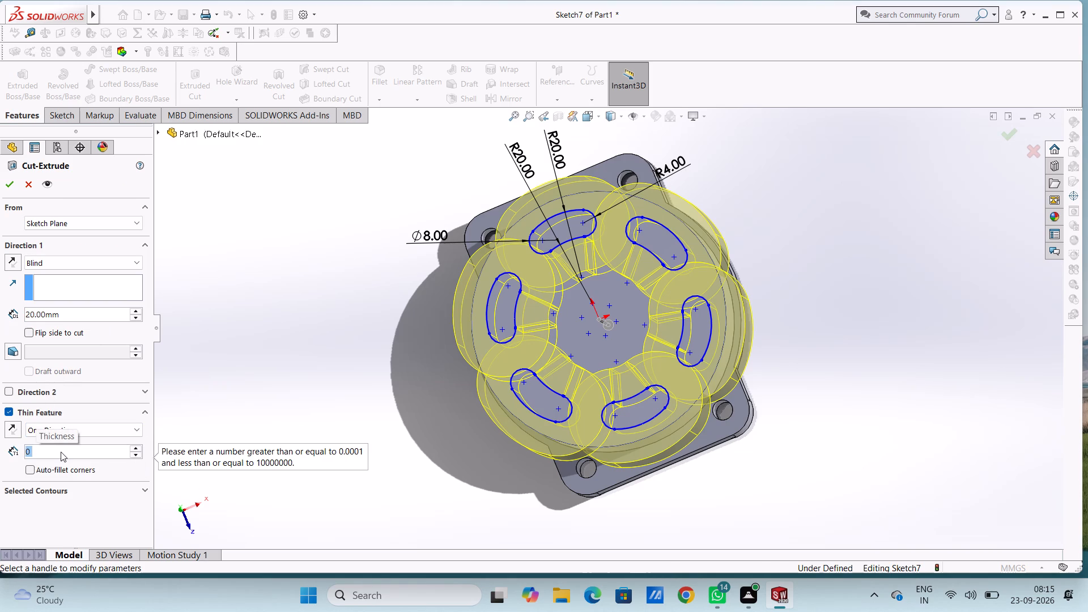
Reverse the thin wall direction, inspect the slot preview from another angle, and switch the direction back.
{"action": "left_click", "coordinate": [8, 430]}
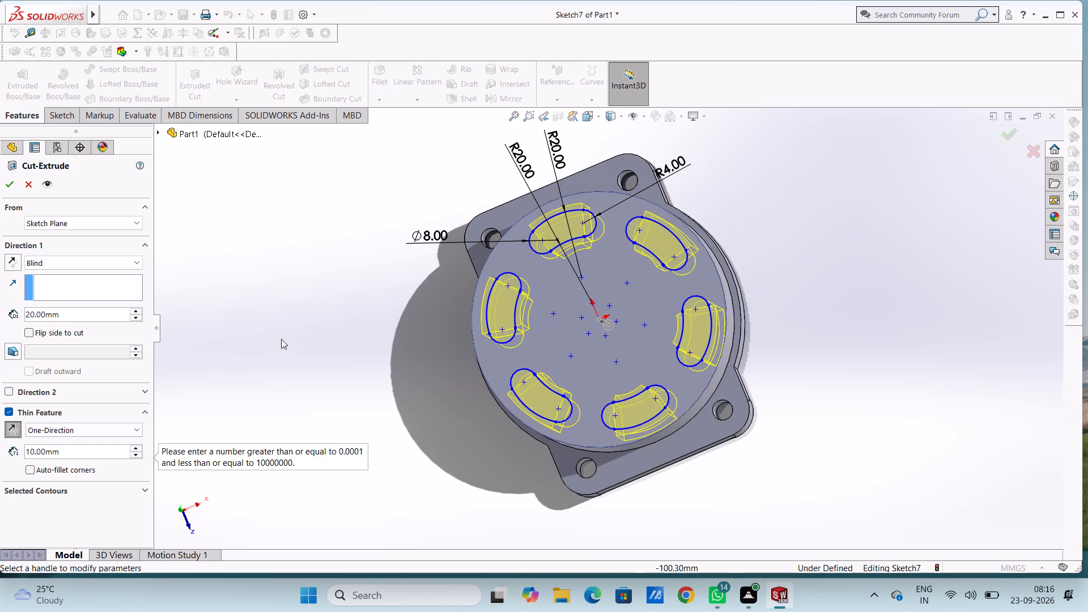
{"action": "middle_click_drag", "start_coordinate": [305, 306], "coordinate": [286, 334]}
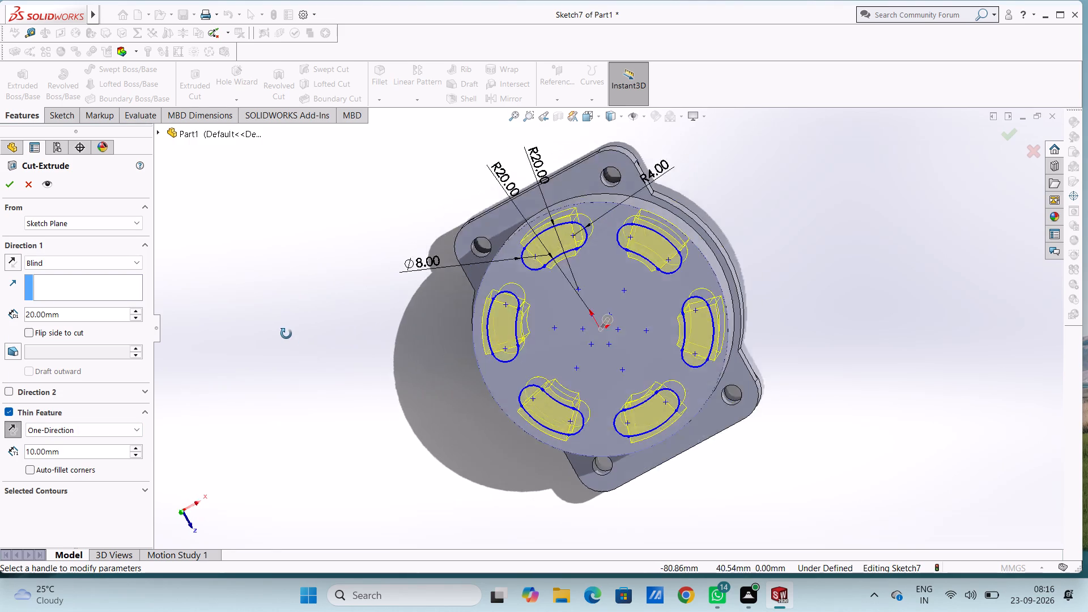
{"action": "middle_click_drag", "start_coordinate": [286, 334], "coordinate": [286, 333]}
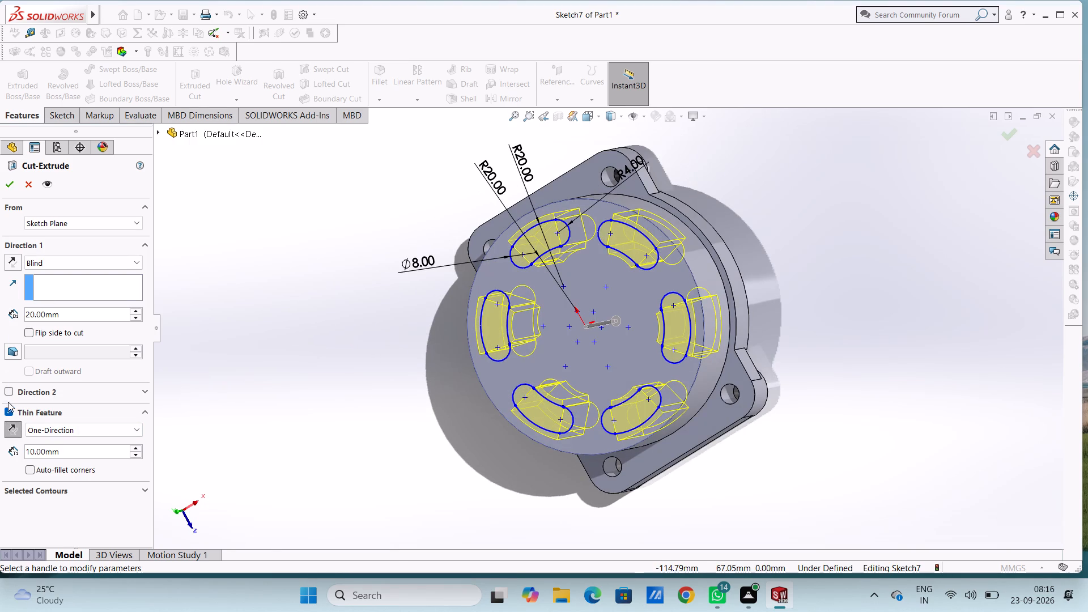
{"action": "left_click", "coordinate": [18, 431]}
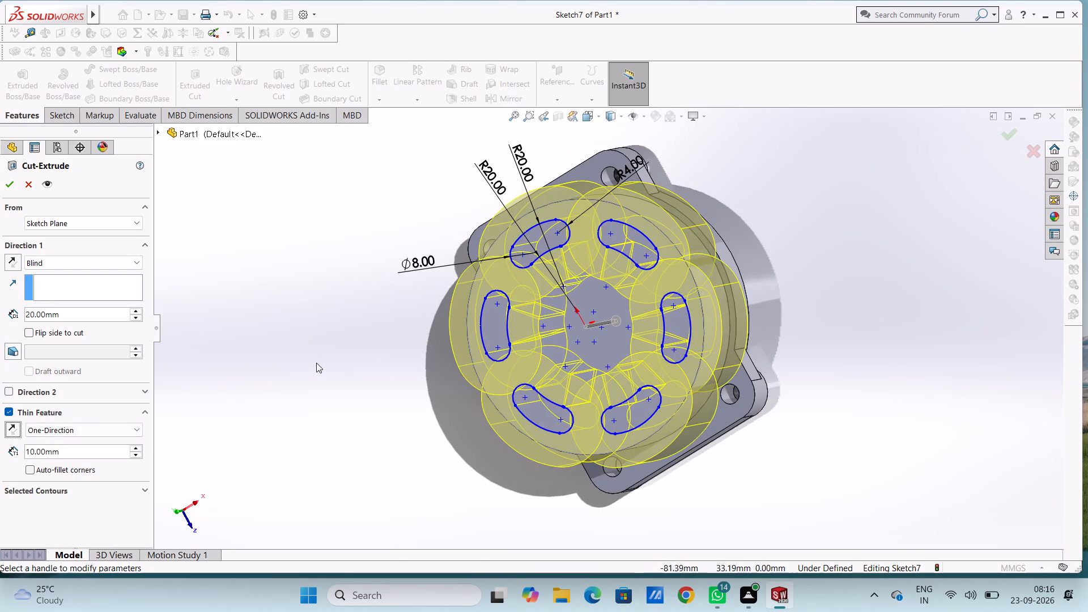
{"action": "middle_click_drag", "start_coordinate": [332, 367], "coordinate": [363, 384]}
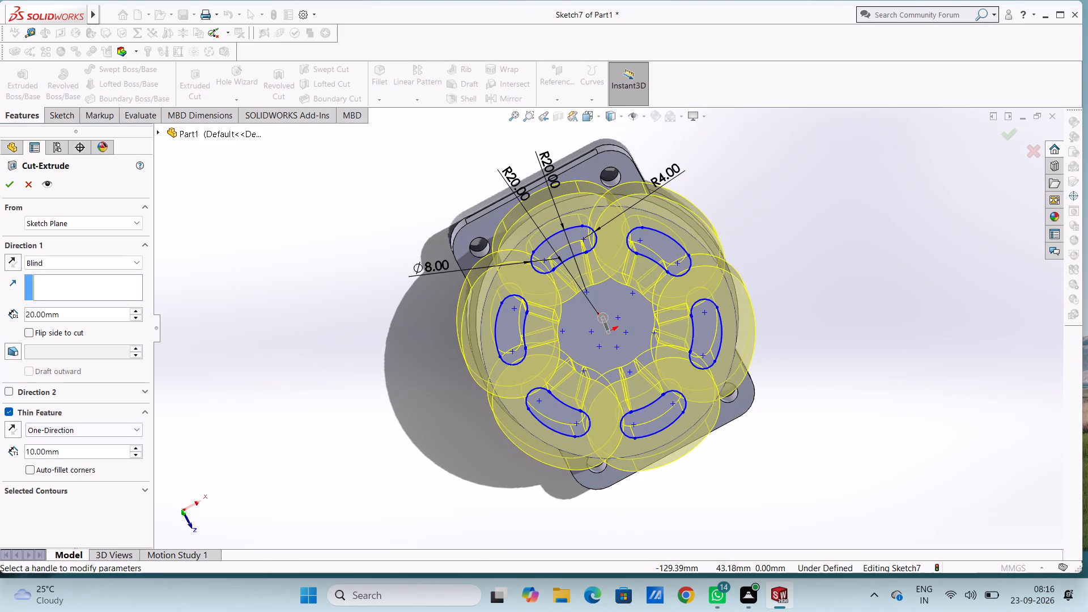
Set the cut's thin feature thickness to 0.10 mm and inspect the slot preview.
{"action": "double_click", "coordinate": [65, 450]}
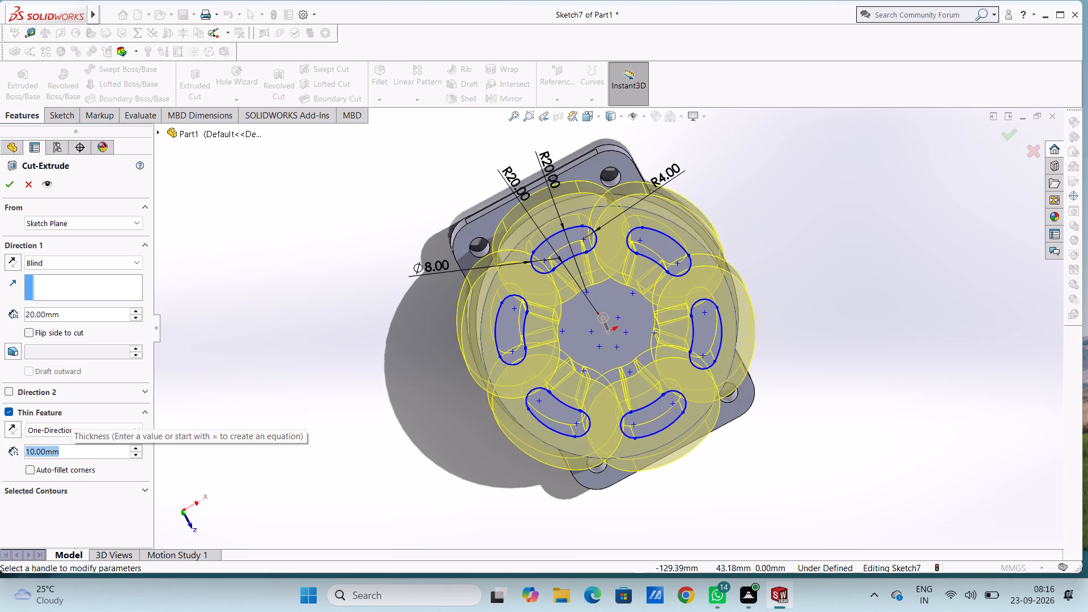
{"action": "key", "text": "period"}
{"action": "key", "text": "1"}
{"action": "key", "text": "Return"}
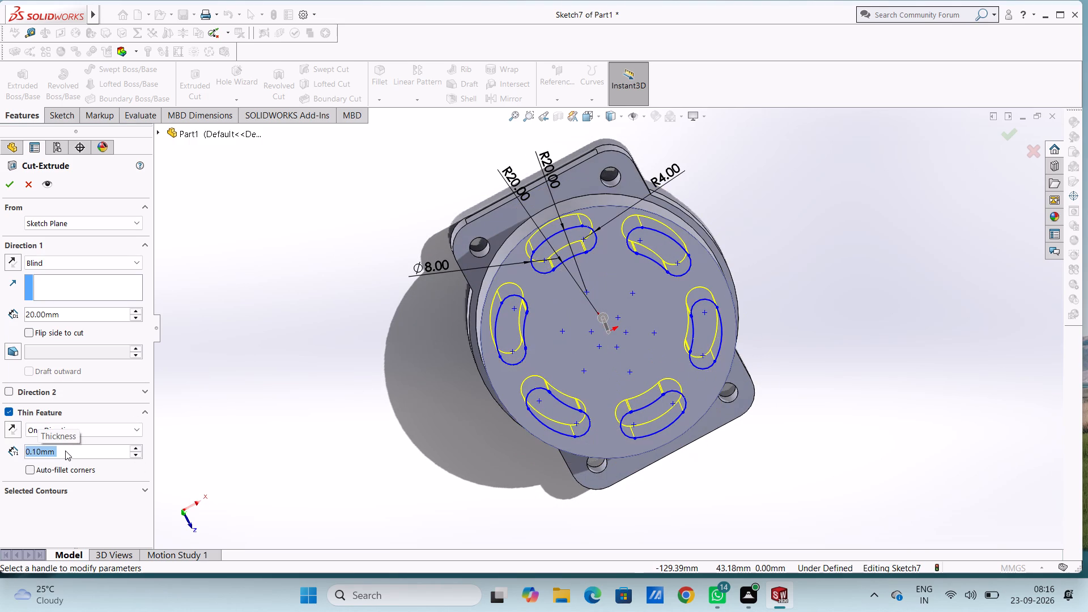
{"action": "middle_click_drag", "start_coordinate": [297, 246], "coordinate": [279, 251]}
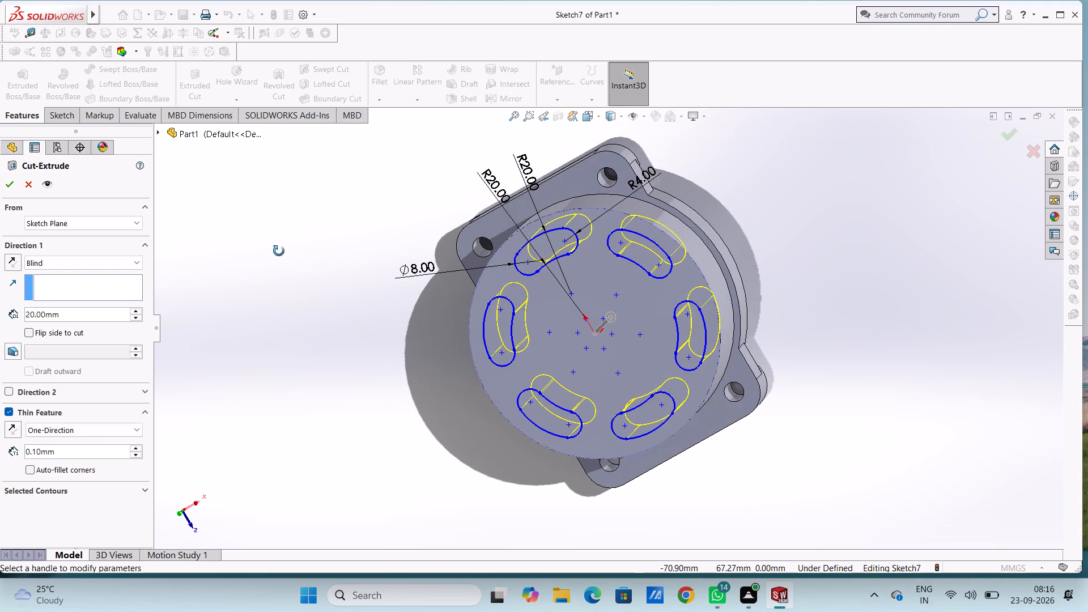
{"action": "middle_click_drag", "start_coordinate": [279, 251], "coordinate": [292, 256]}
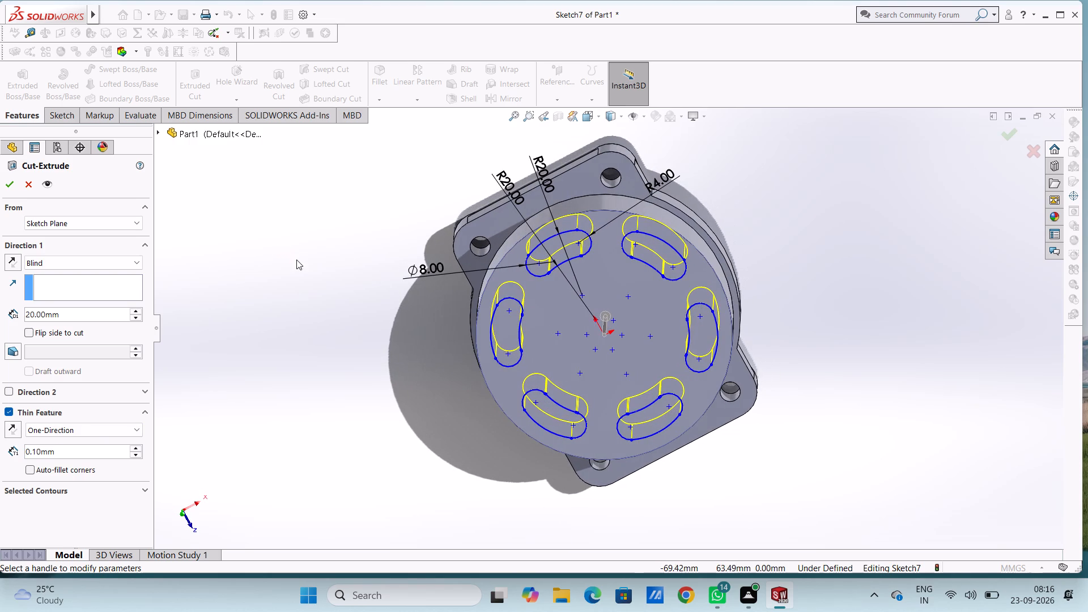
Reverse both the thin wall direction and the cut direction, and inspect the slot preview from several angles.
{"action": "left_click", "coordinate": [10, 430]}
{"action": "left_click", "coordinate": [9, 256]}
{"action": "middle_click_drag", "start_coordinate": [275, 470], "coordinate": [263, 410]}
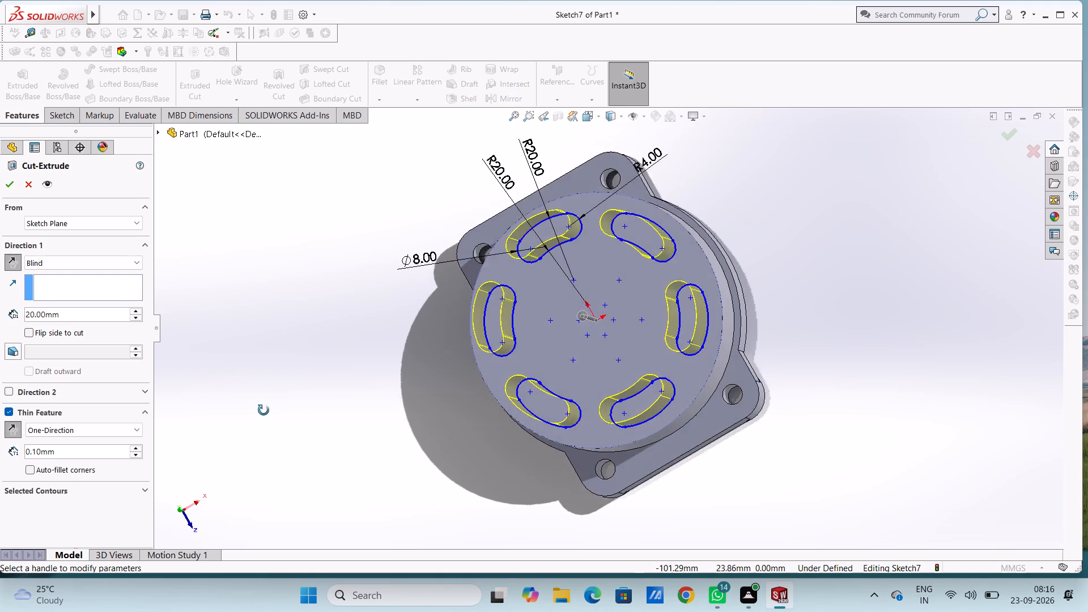
{"action": "middle_click_drag", "start_coordinate": [263, 410], "coordinate": [274, 433]}
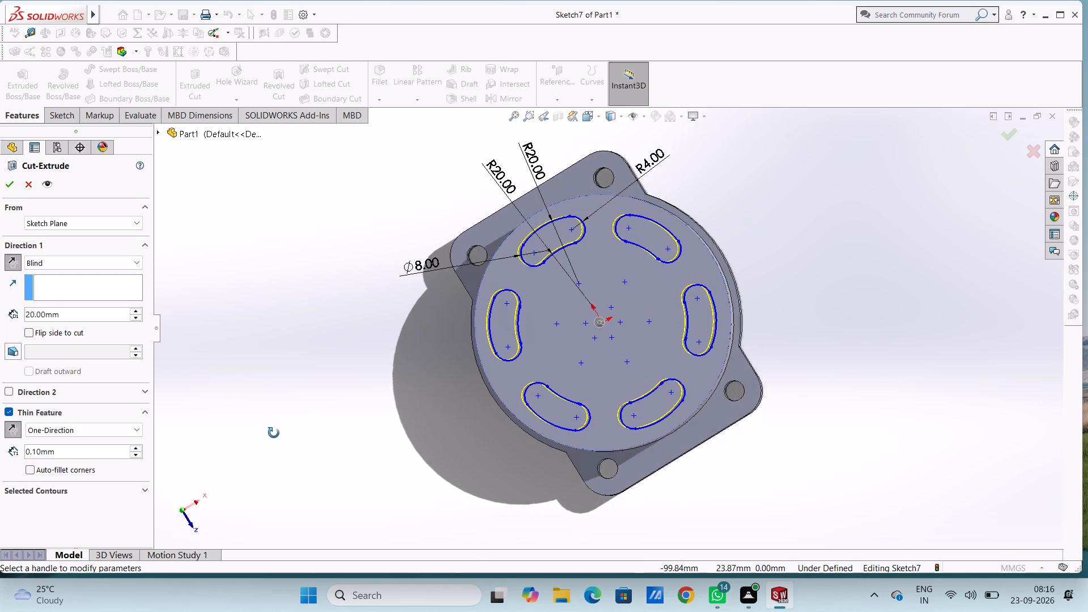
{"action": "middle_click_drag", "start_coordinate": [274, 433], "coordinate": [275, 428]}
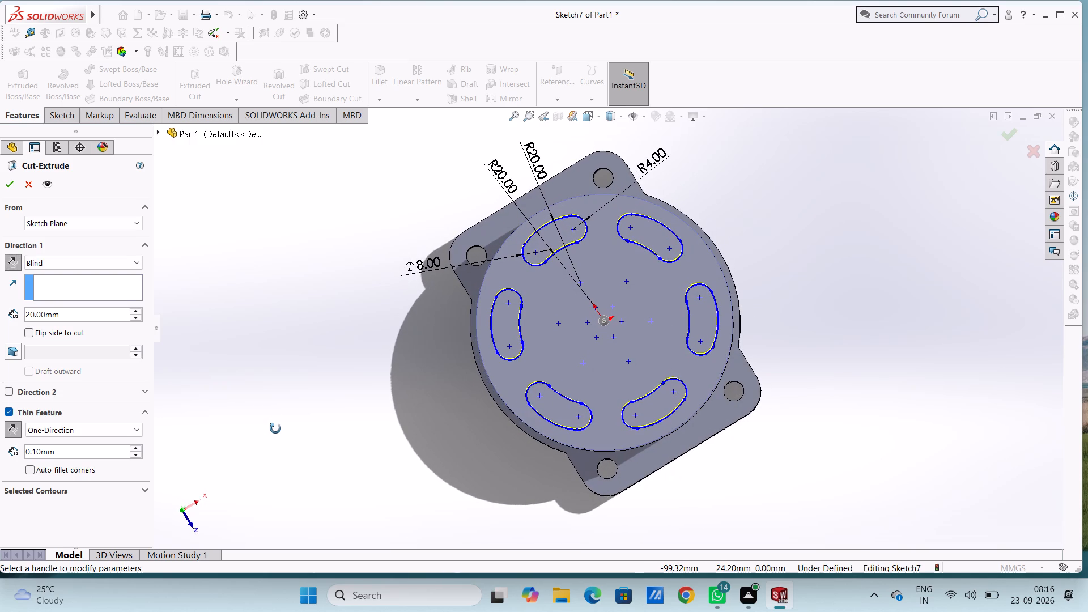
{"action": "middle_click_drag", "start_coordinate": [275, 428], "coordinate": [271, 433]}
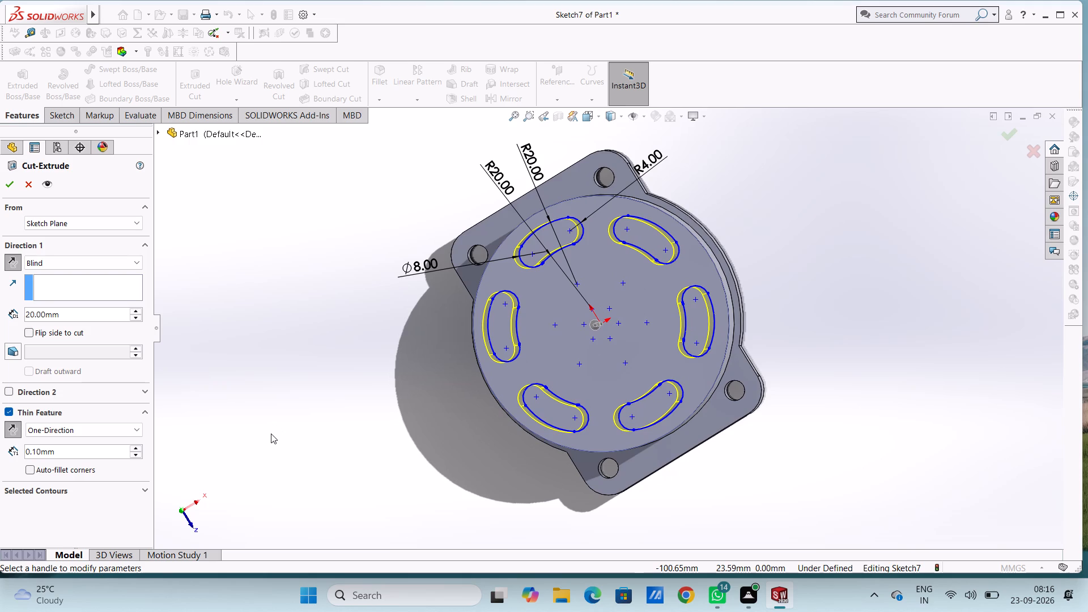
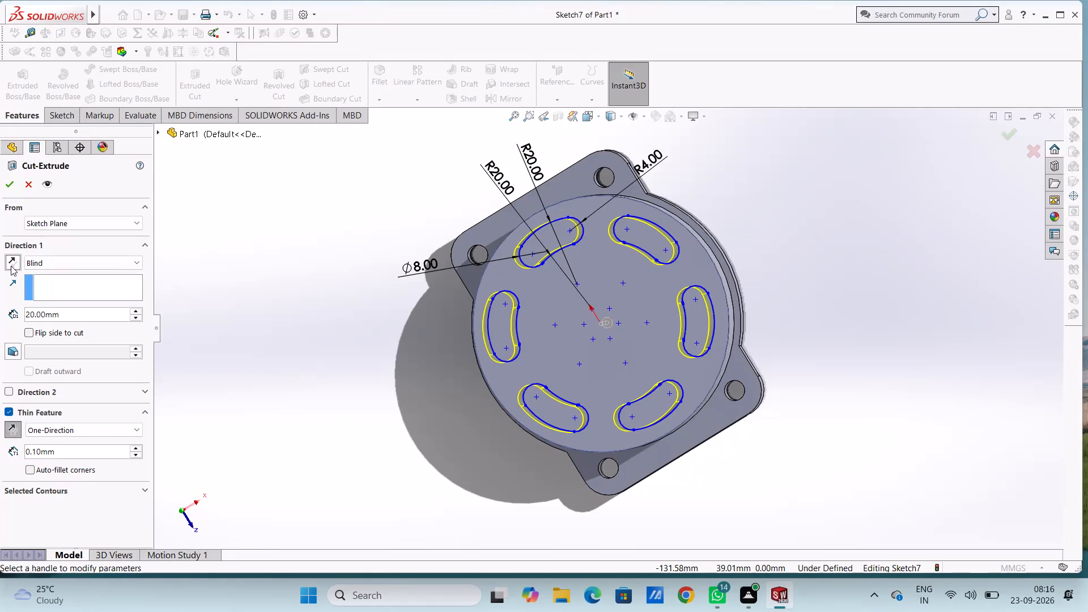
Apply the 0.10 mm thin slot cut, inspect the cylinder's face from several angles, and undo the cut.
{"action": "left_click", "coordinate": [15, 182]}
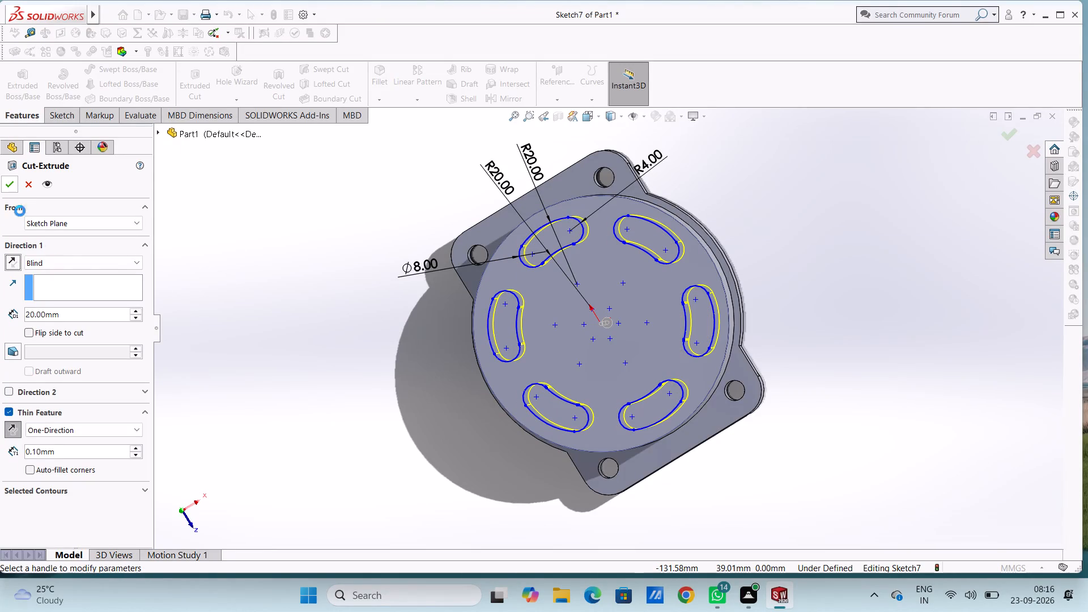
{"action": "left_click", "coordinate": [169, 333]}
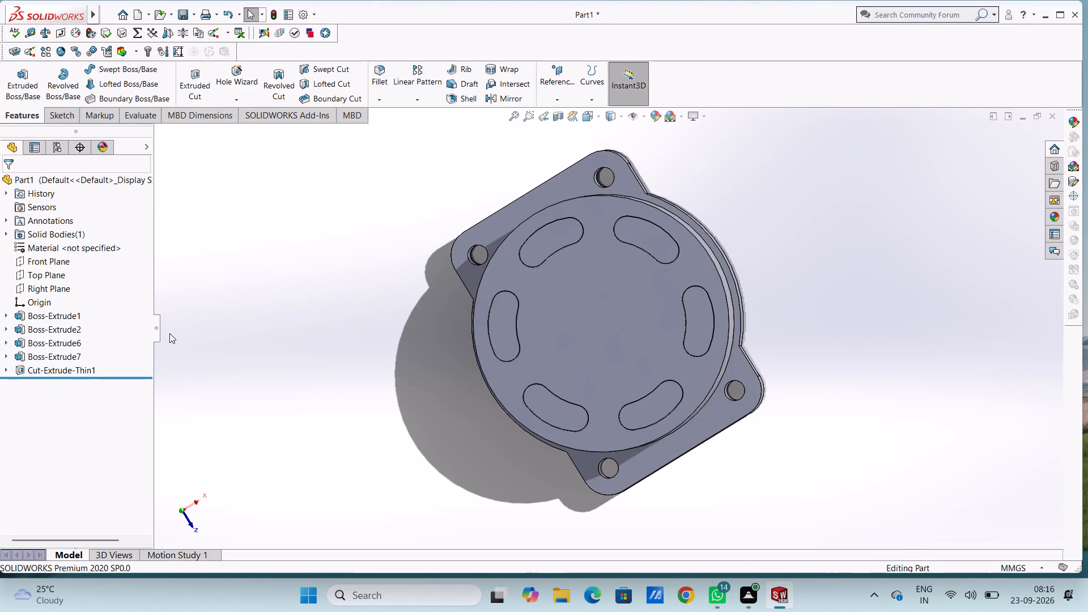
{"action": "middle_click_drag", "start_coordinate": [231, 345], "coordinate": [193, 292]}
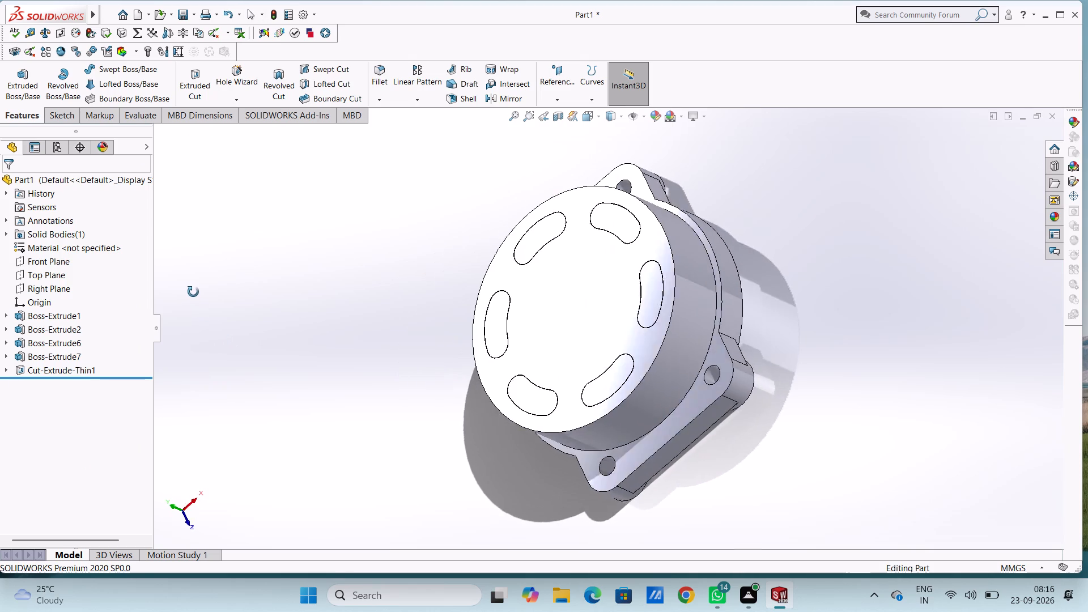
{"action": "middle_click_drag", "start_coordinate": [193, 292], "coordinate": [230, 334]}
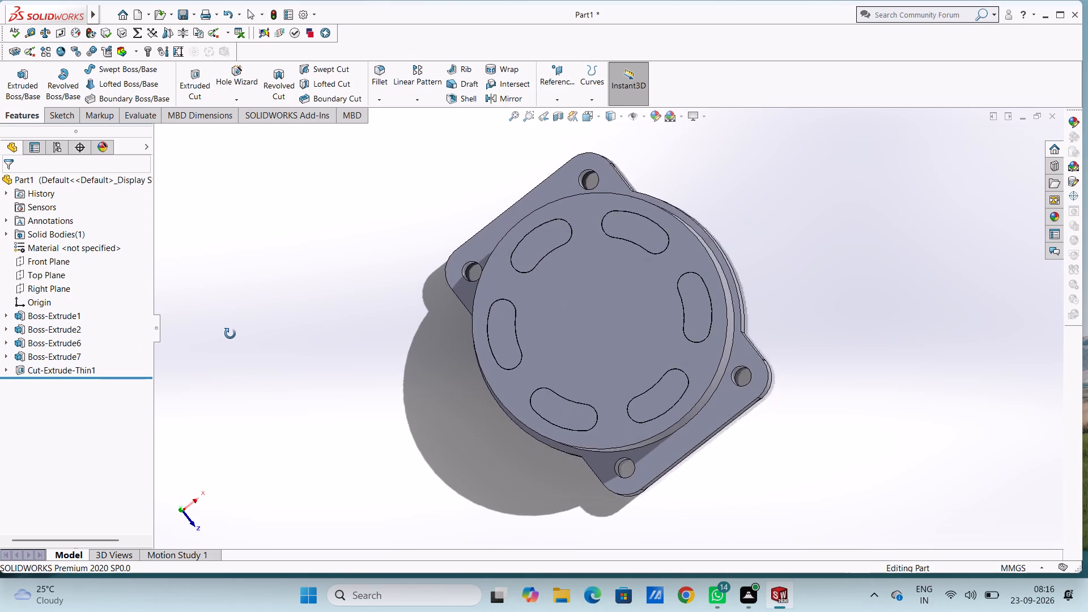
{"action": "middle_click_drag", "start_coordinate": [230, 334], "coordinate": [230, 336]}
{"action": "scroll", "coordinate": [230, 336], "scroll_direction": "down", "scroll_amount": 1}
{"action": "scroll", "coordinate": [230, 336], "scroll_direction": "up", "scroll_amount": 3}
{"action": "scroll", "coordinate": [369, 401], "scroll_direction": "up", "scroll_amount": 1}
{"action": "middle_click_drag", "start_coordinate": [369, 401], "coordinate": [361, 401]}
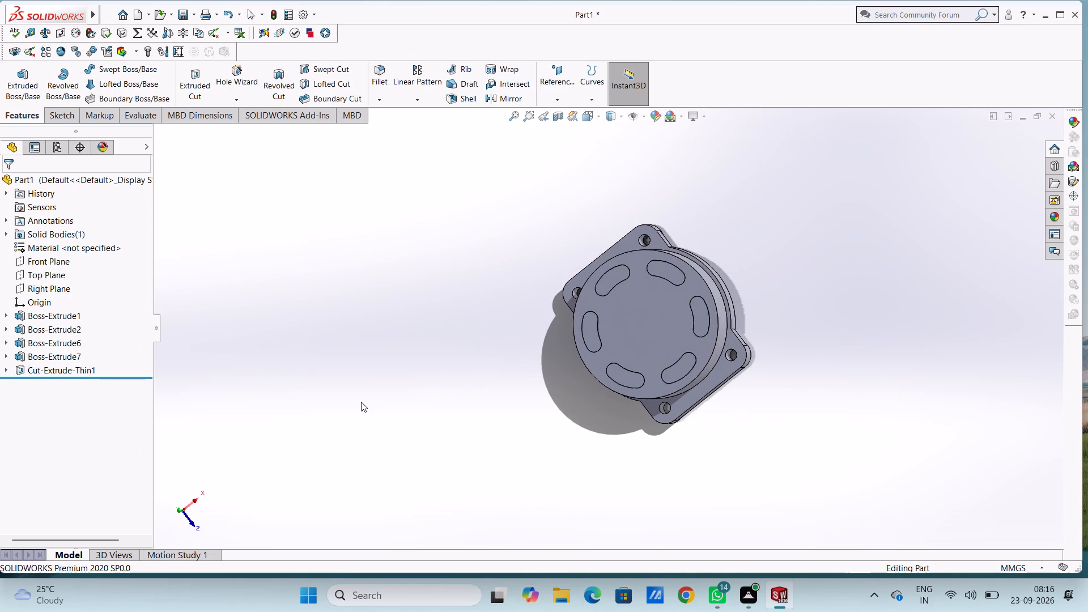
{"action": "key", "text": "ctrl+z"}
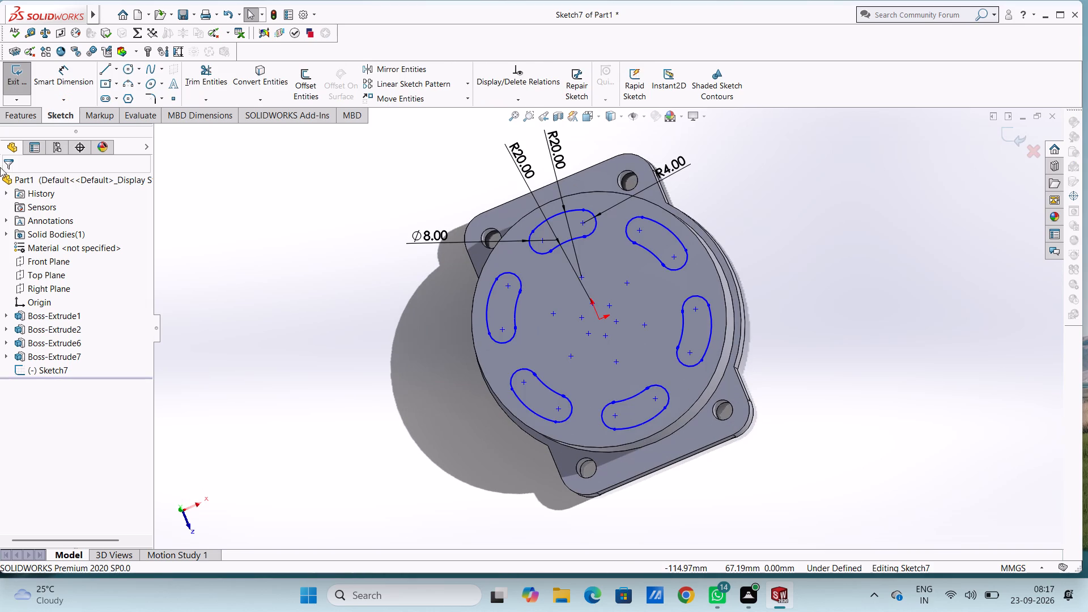
Restart the blind extruded cut of the six-slot sketch and turn off its thin feature option.
{"action": "left_click", "coordinate": [24, 114]}
{"action": "left_click", "coordinate": [191, 84]}
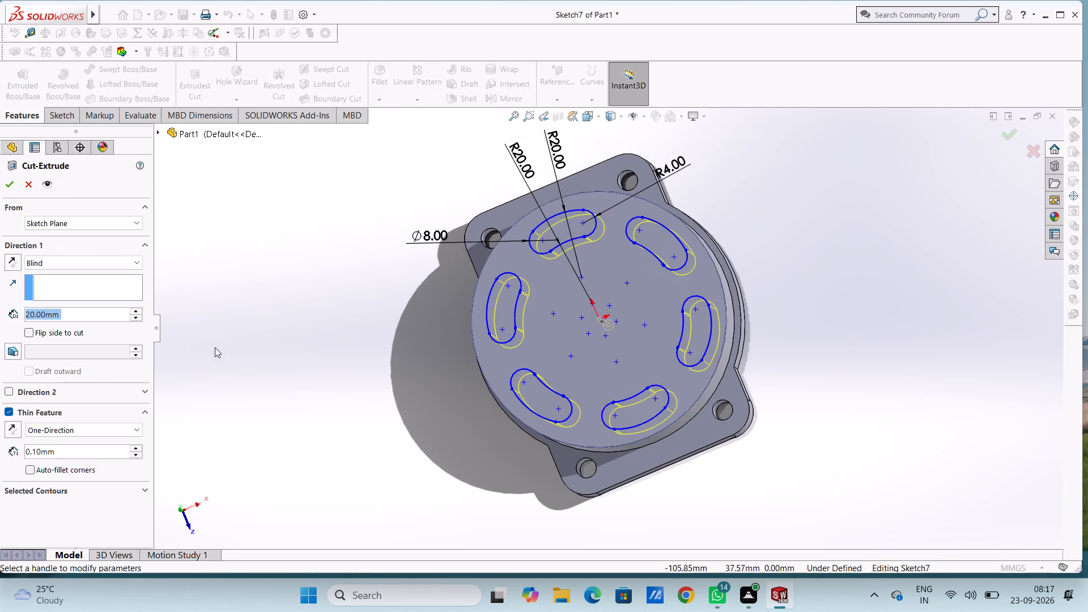
{"action": "left_click", "coordinate": [6, 409]}
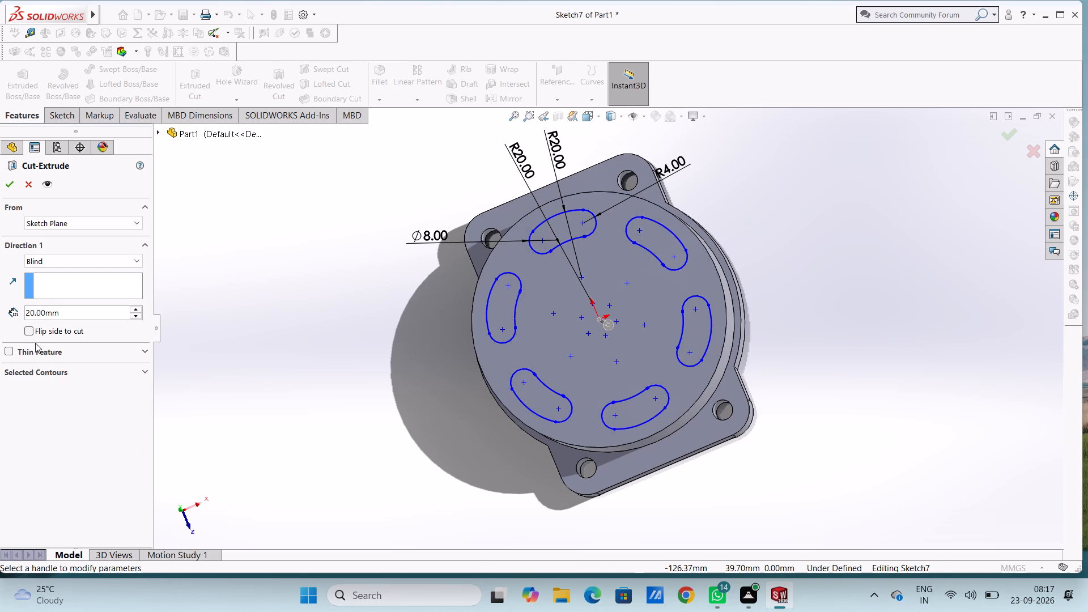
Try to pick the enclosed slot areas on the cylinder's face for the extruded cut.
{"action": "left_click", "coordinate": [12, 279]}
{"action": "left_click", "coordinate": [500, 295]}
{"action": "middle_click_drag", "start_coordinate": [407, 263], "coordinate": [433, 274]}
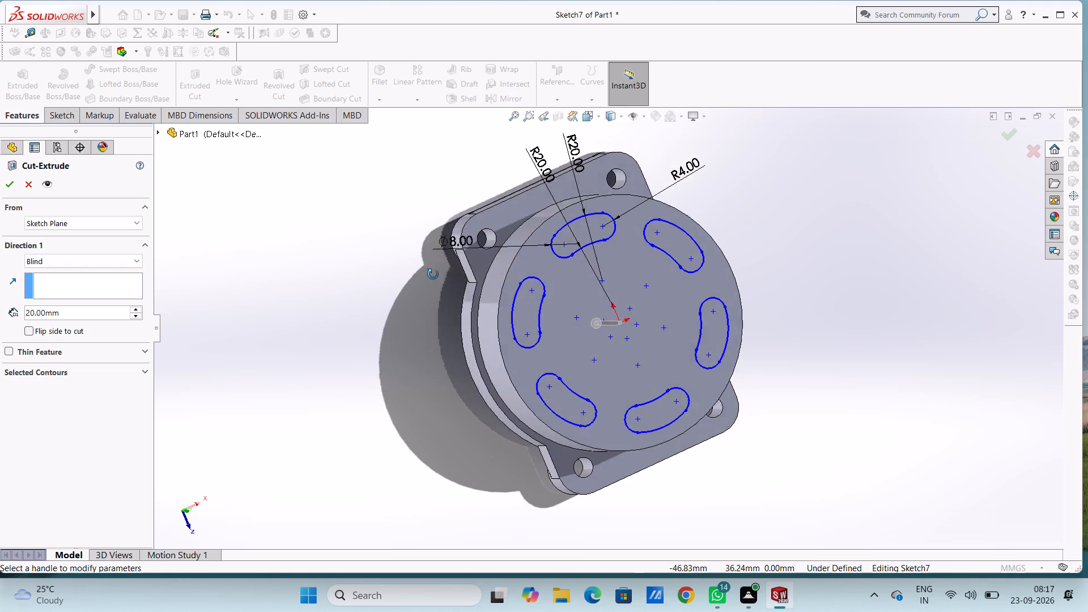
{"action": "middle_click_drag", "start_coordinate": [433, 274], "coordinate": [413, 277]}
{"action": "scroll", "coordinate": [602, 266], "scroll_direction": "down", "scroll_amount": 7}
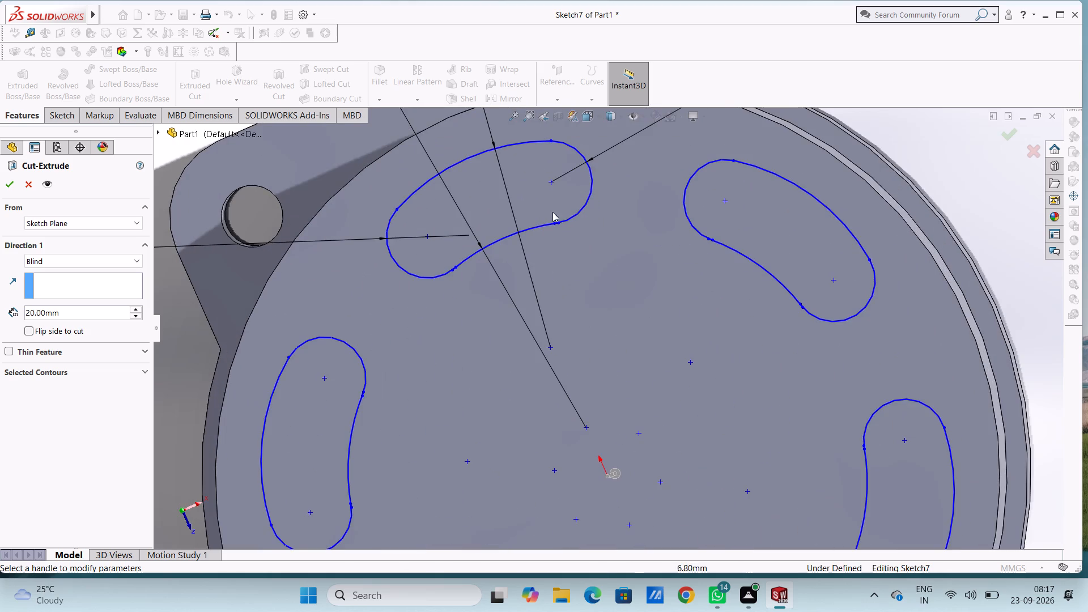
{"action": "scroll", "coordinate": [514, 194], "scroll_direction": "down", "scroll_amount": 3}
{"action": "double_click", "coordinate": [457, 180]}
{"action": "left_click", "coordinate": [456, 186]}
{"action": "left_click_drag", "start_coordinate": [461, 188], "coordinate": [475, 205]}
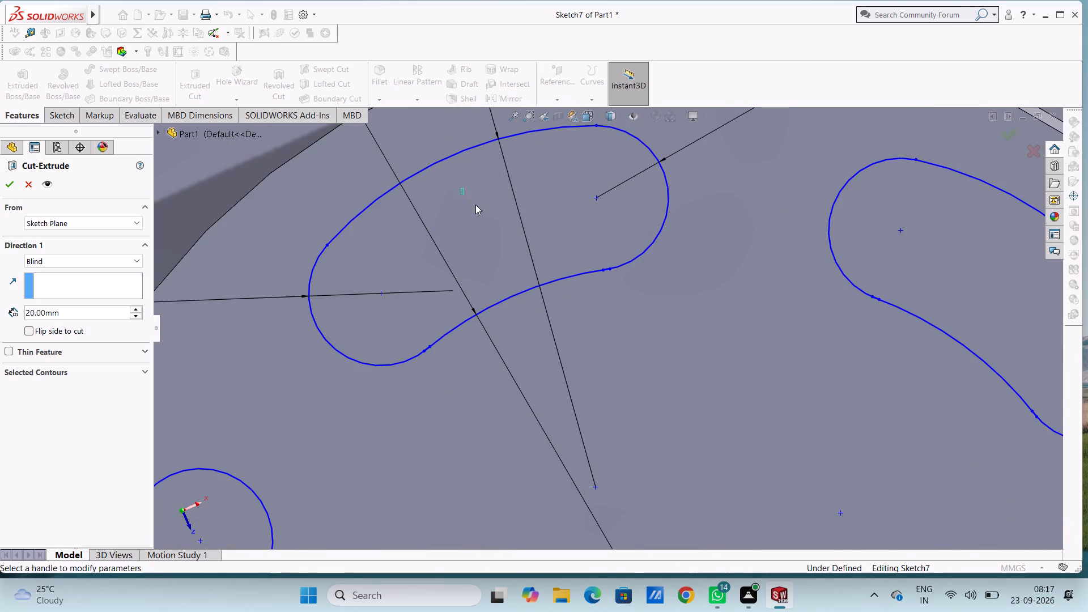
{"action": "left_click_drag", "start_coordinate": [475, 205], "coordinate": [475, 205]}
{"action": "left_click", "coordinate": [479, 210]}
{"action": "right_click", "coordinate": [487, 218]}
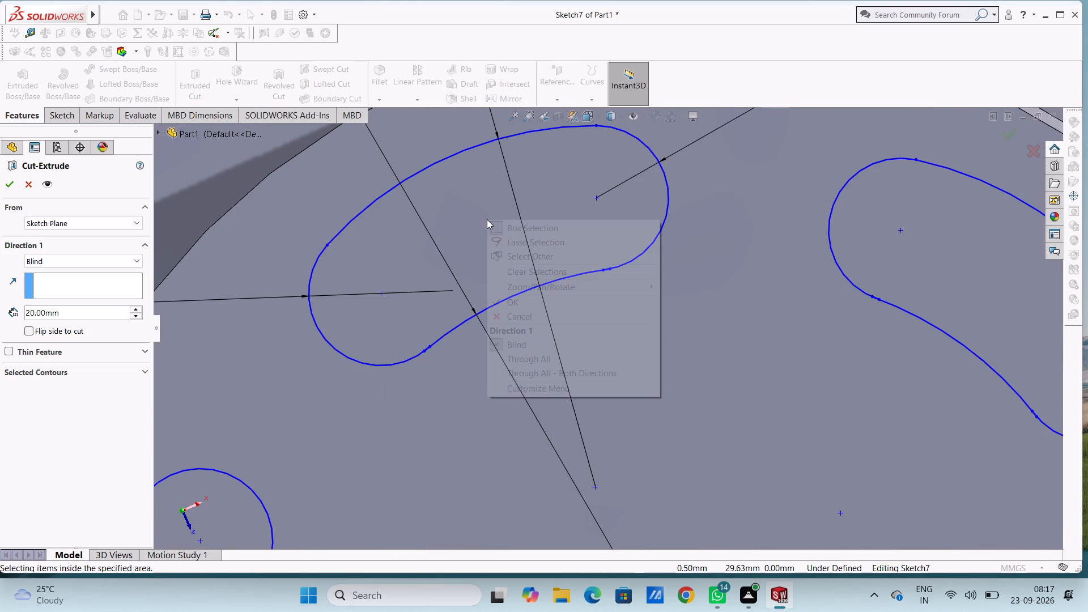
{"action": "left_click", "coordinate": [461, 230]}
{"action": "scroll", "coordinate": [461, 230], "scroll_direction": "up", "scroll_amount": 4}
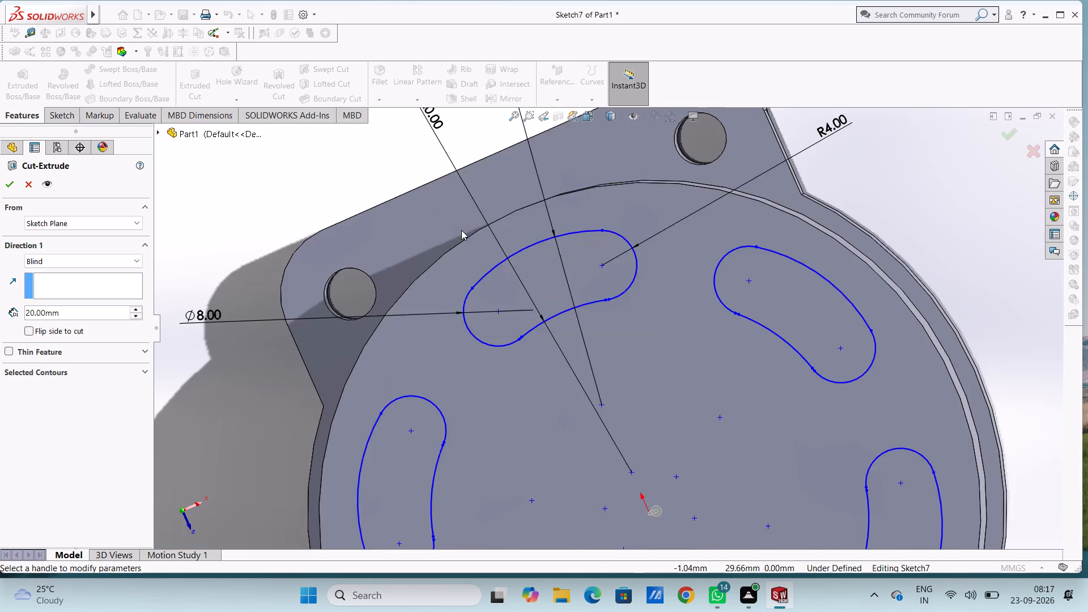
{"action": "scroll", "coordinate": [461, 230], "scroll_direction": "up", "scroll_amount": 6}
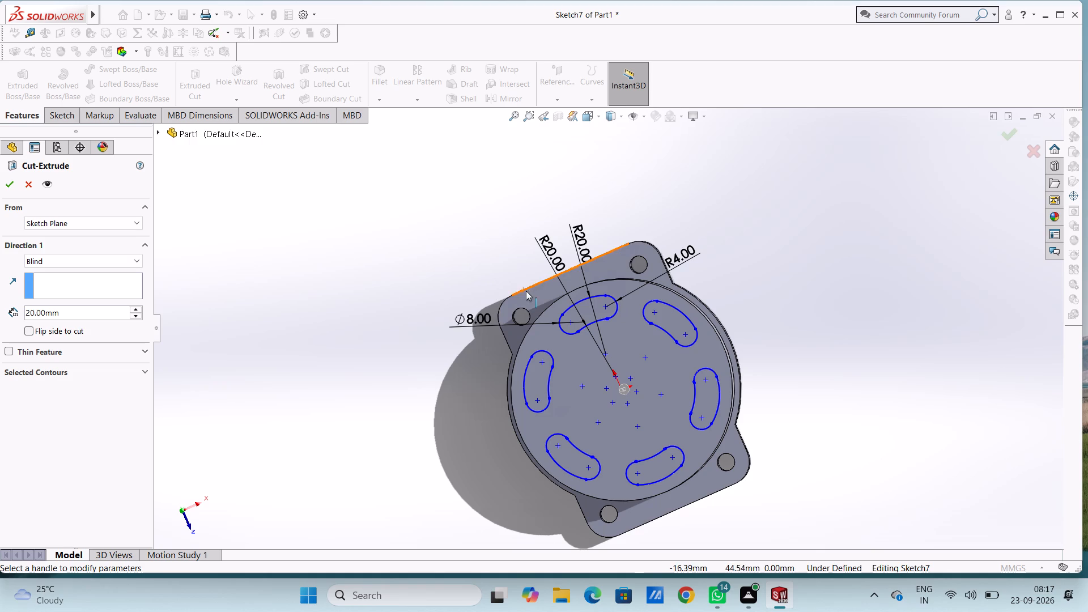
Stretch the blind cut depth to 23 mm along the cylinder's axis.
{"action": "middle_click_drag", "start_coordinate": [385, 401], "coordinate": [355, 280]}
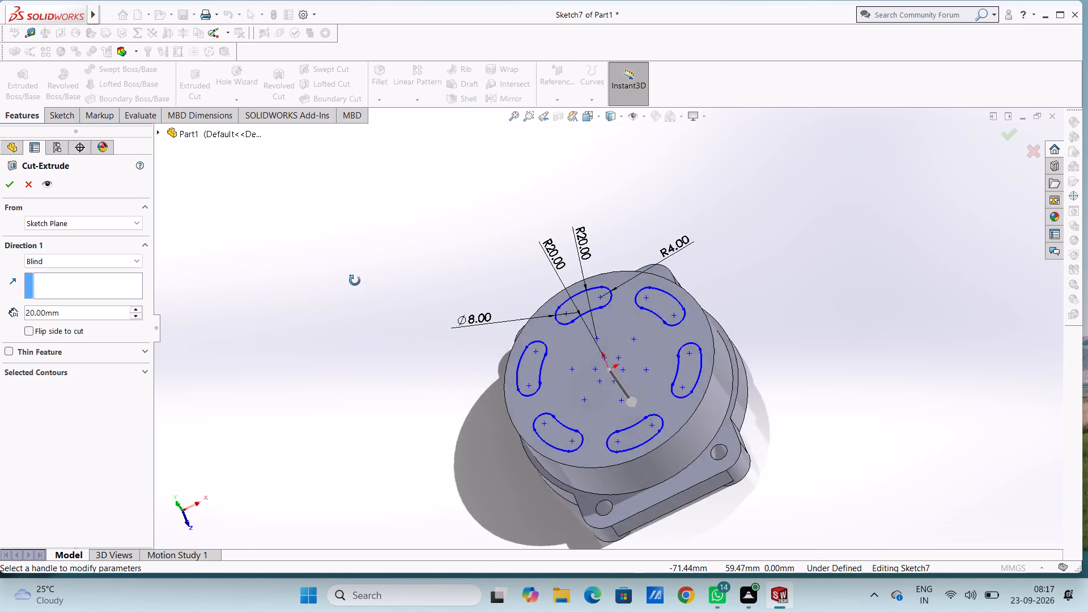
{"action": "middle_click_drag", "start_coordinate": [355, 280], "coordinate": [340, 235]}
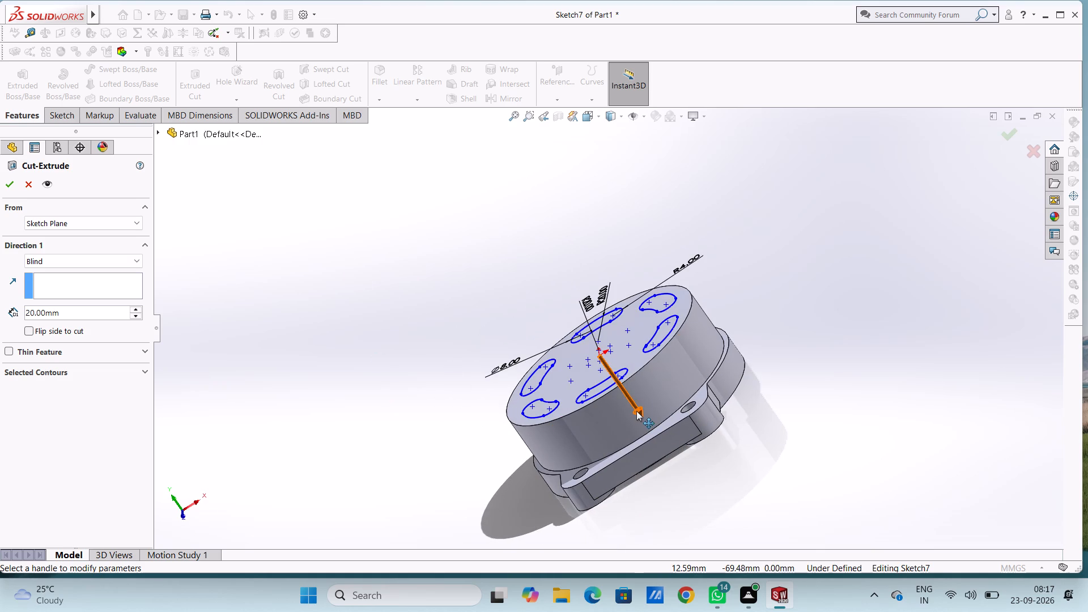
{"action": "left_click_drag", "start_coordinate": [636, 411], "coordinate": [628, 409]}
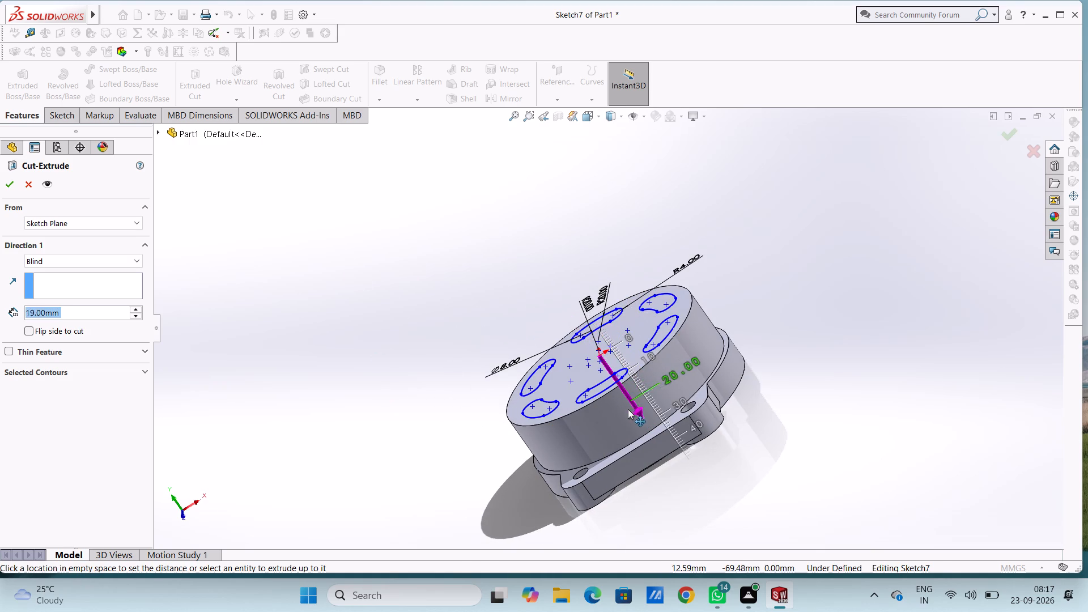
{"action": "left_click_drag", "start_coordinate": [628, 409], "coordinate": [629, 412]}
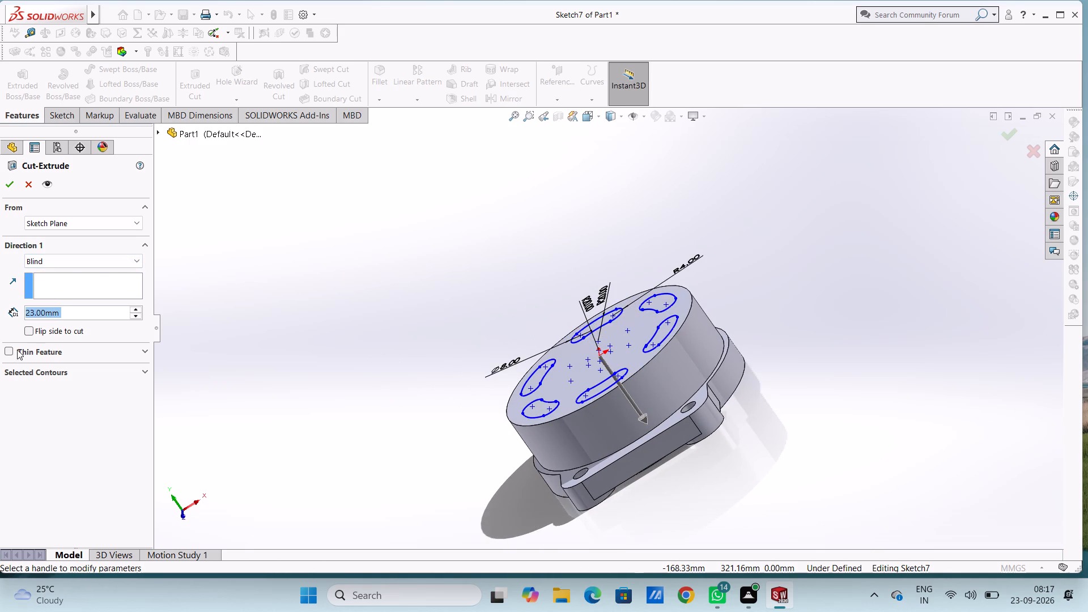
Turn the cut's thin feature back on and set its one-direction thickness to 10 mm.
{"action": "left_click", "coordinate": [8, 350]}
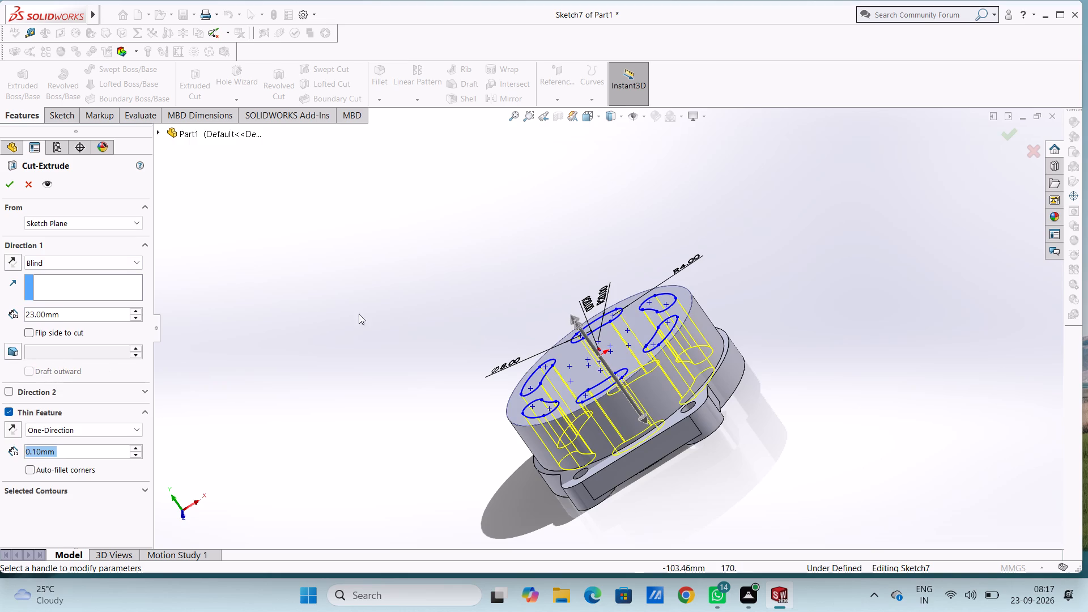
{"action": "middle_click_drag", "start_coordinate": [399, 280], "coordinate": [436, 429]}
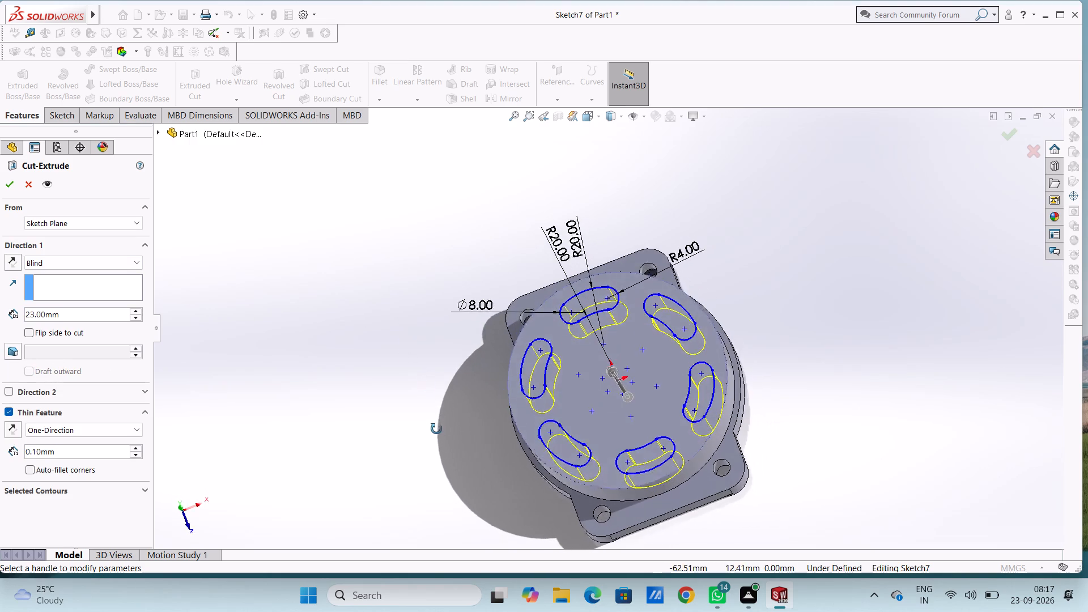
{"action": "middle_click_drag", "start_coordinate": [436, 429], "coordinate": [437, 440]}
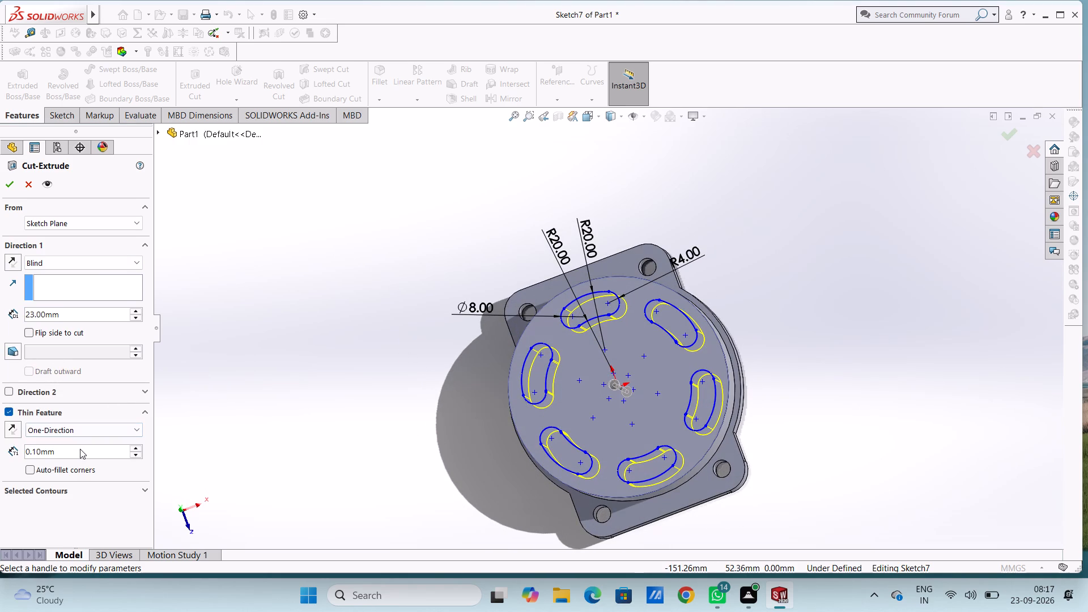
{"action": "double_click", "coordinate": [80, 449]}
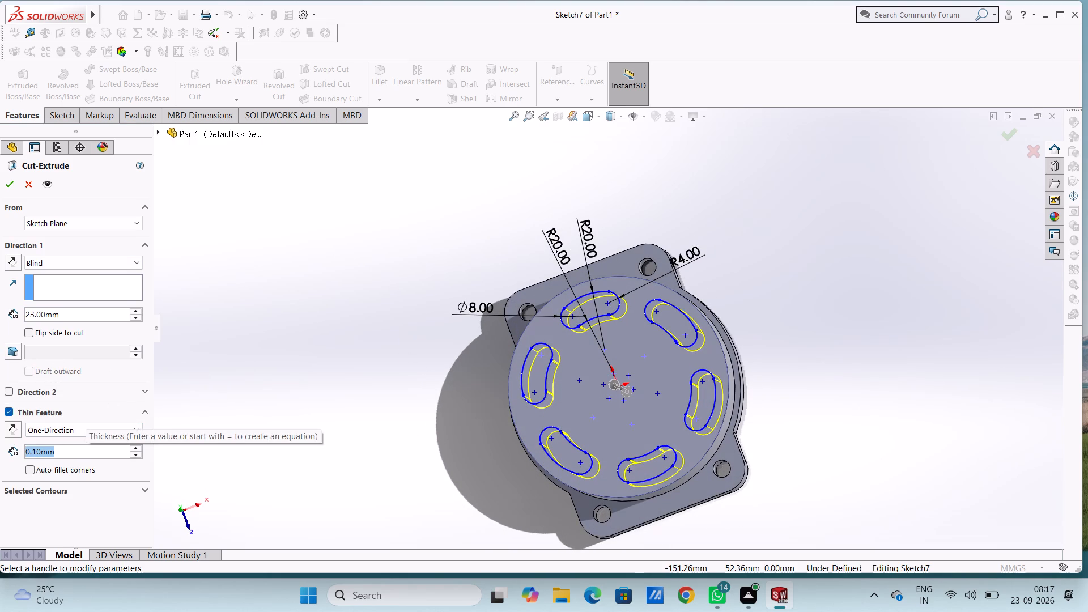
{"action": "type", "text": "10"}
{"action": "key", "text": "Return"}
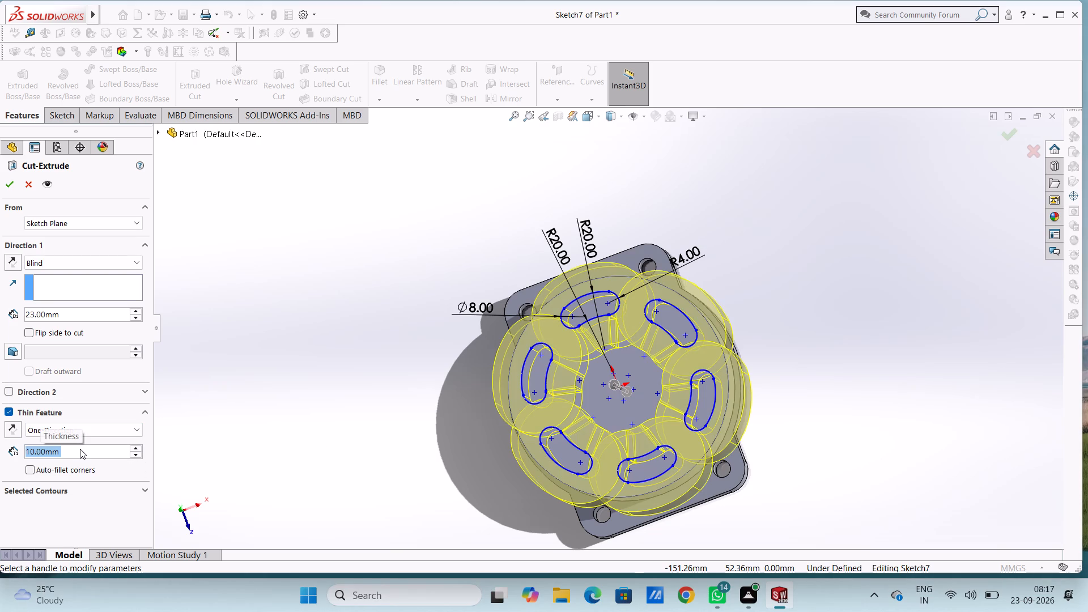
Reverse the thin wall direction toward the inside of the slots and set the thickness to 9 mm.
{"action": "left_click", "coordinate": [12, 432]}
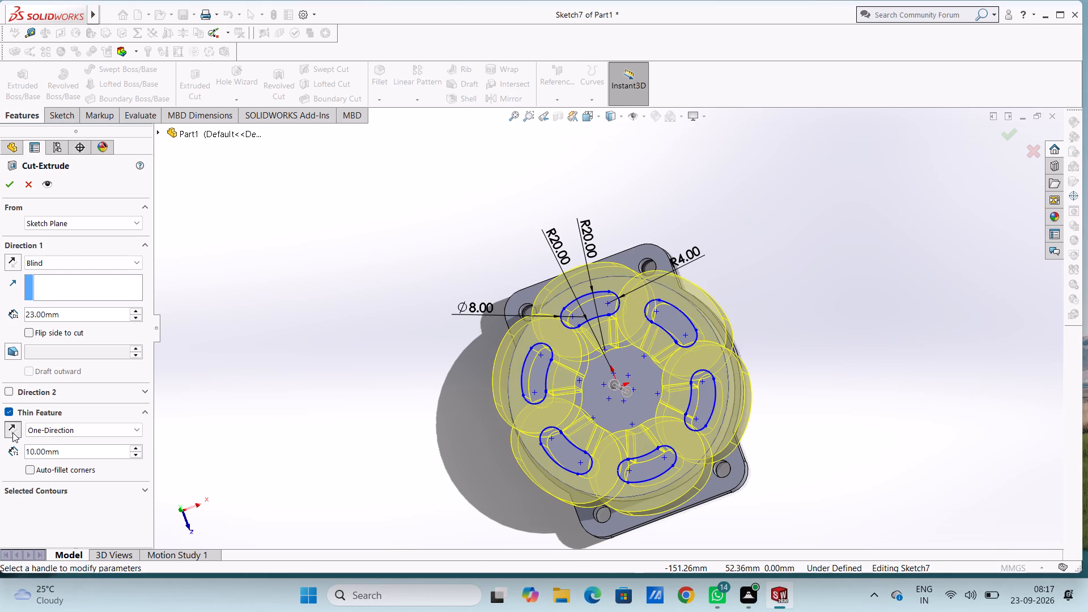
{"action": "double_click", "coordinate": [100, 455]}
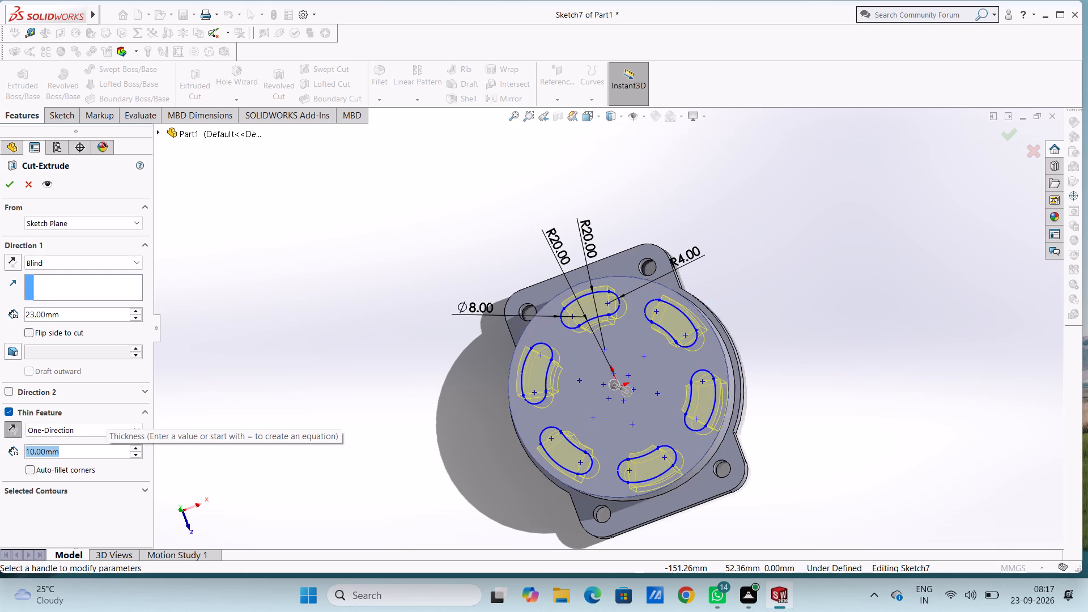
{"action": "key", "text": "9"}
{"action": "key", "text": "Return"}
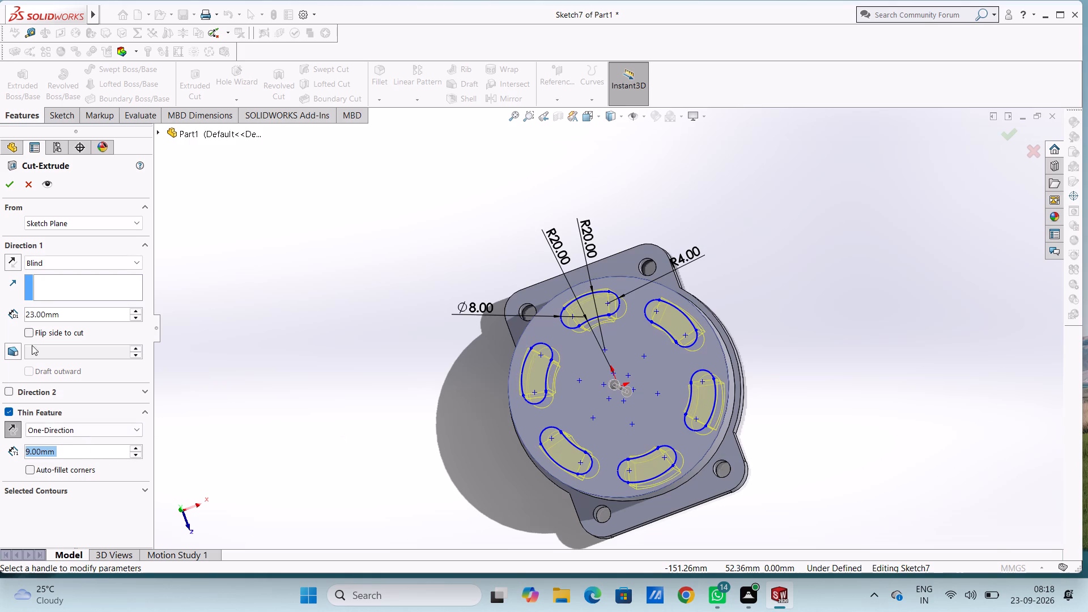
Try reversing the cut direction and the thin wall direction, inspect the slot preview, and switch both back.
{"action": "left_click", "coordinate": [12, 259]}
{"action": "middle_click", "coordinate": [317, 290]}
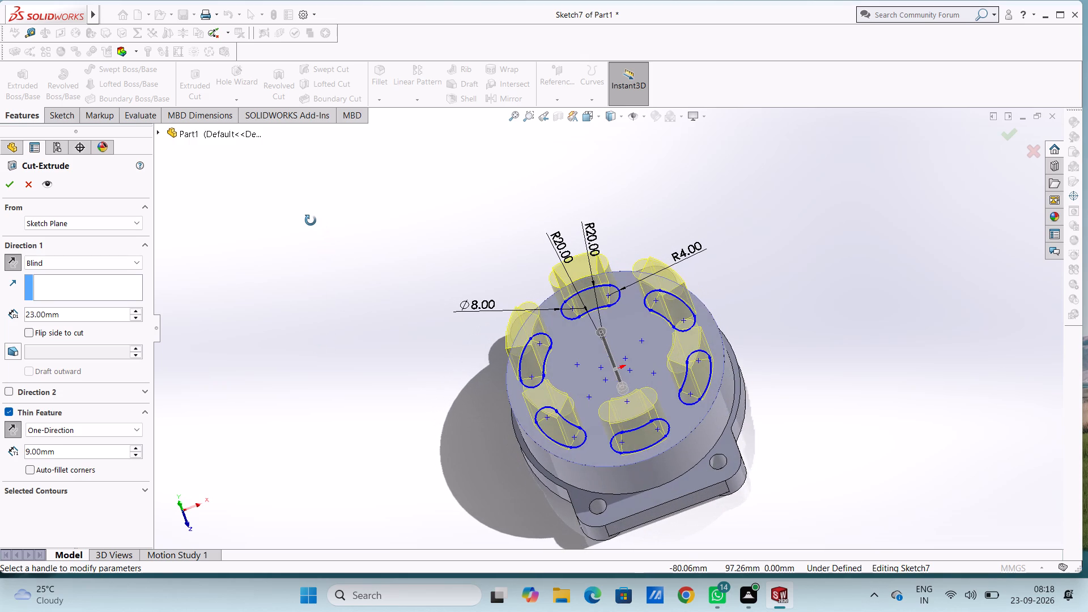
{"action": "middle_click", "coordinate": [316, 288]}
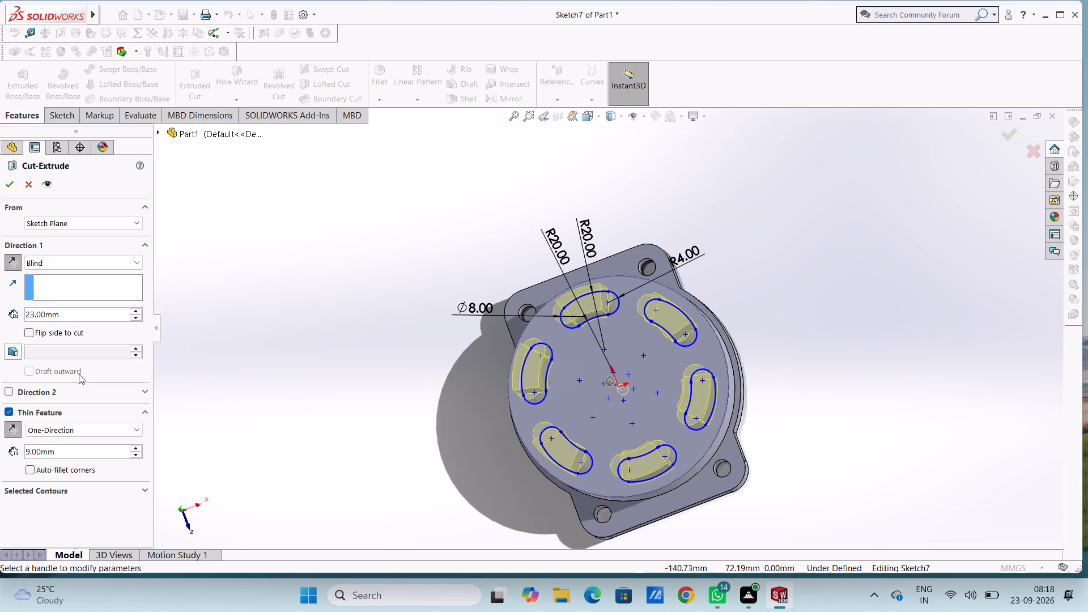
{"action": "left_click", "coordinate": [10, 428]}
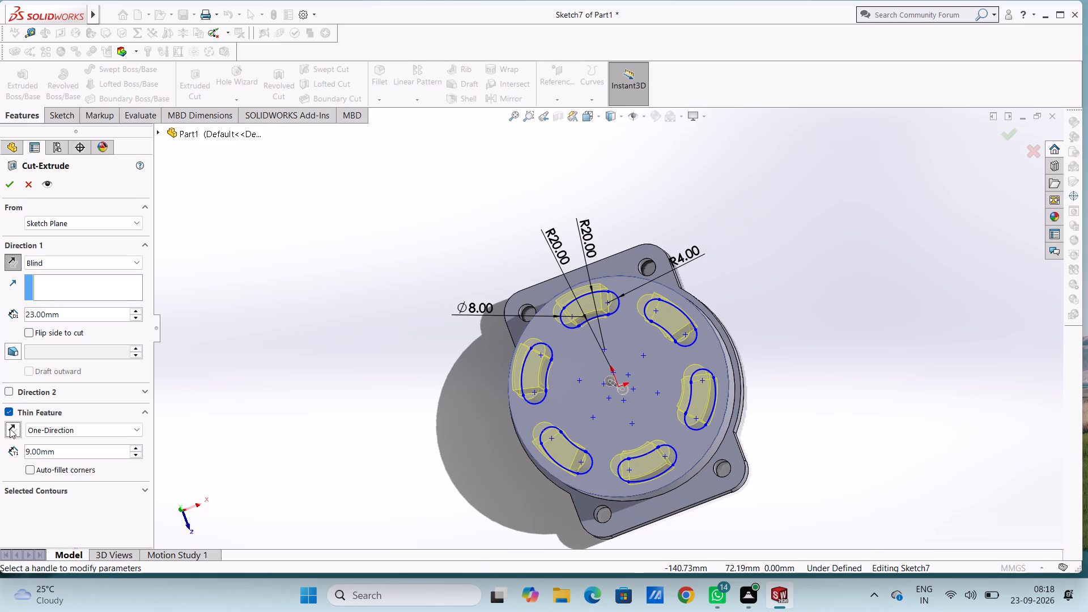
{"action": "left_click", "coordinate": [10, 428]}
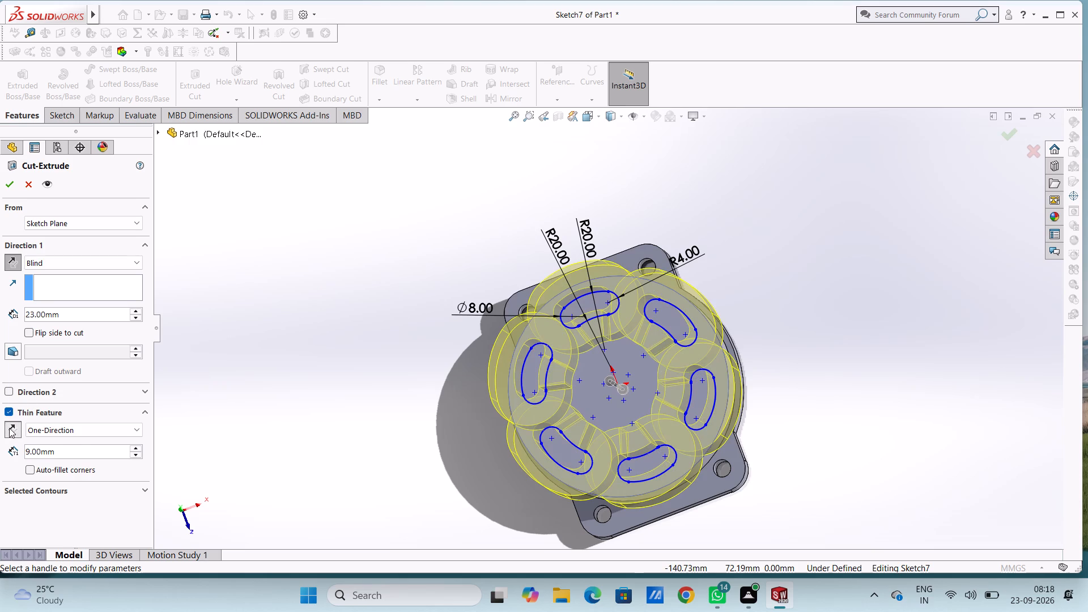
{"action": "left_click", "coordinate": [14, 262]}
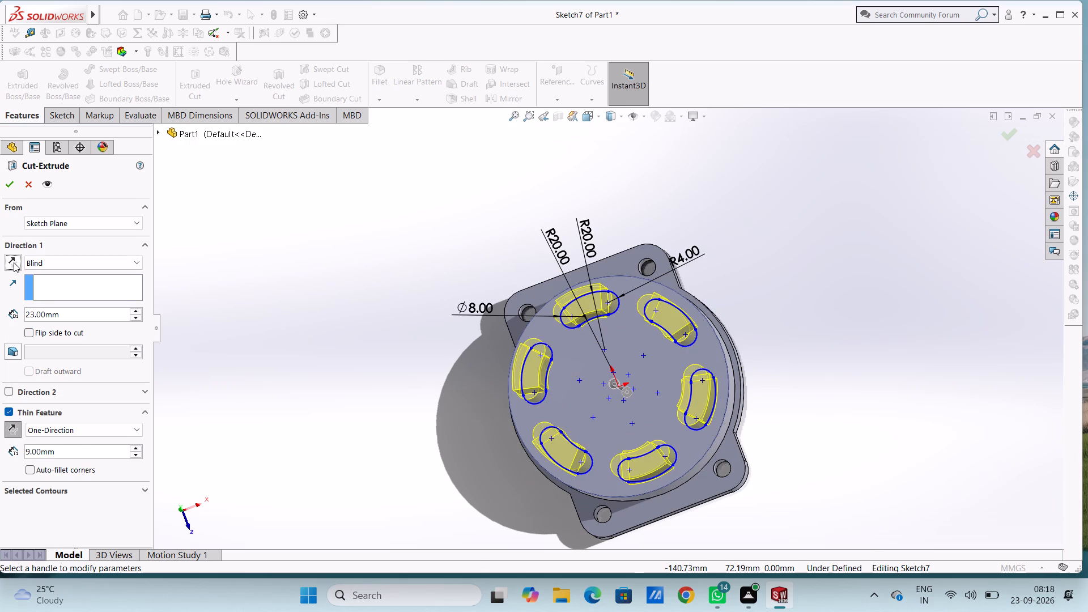
Set the blind cut depth to 20 mm and finish the thin-feature cut of the six slots.
{"action": "double_click", "coordinate": [82, 317]}
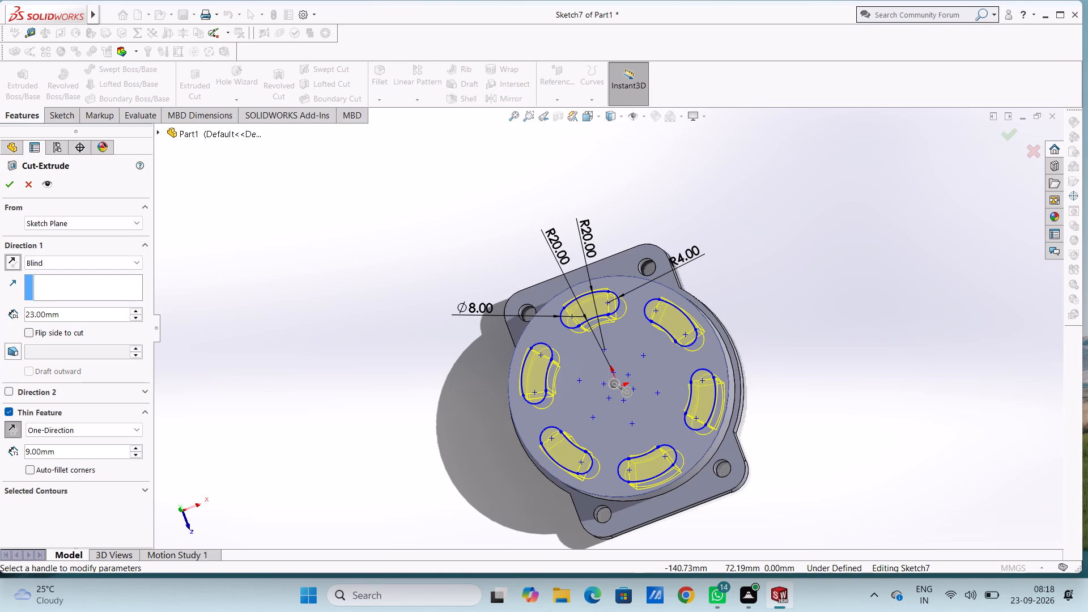
{"action": "type", "text": "20"}
{"action": "key", "text": "Return"}
{"action": "left_click", "coordinate": [11, 183]}
{"action": "left_click", "coordinate": [215, 274]}
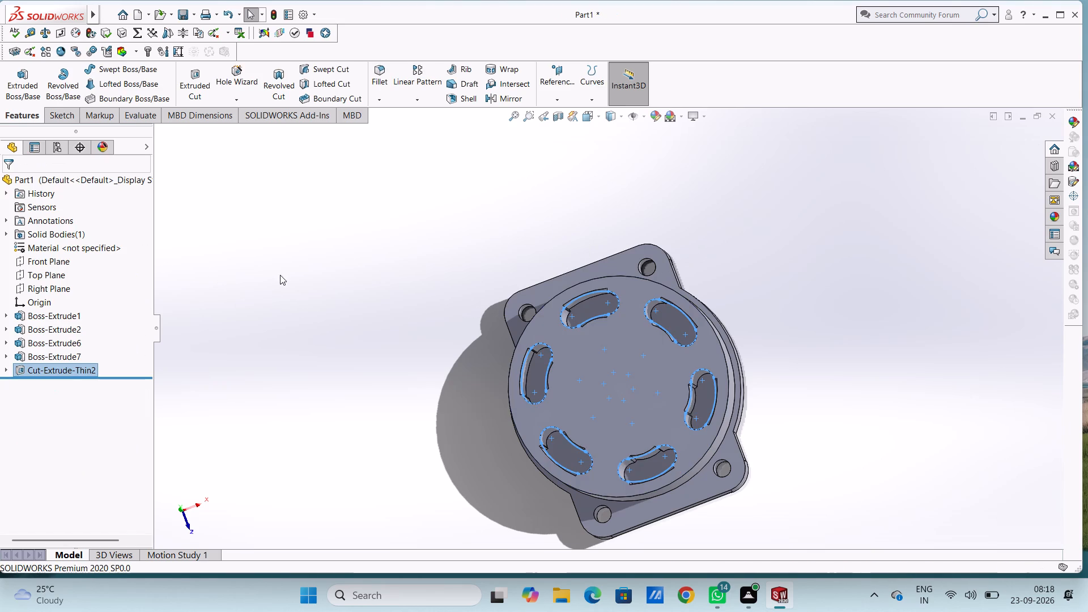
Examine the six thin-feature slot cuts from several angles, checking the shape of the pockets.
{"action": "middle_click_drag", "start_coordinate": [284, 274], "coordinate": [317, 267]}
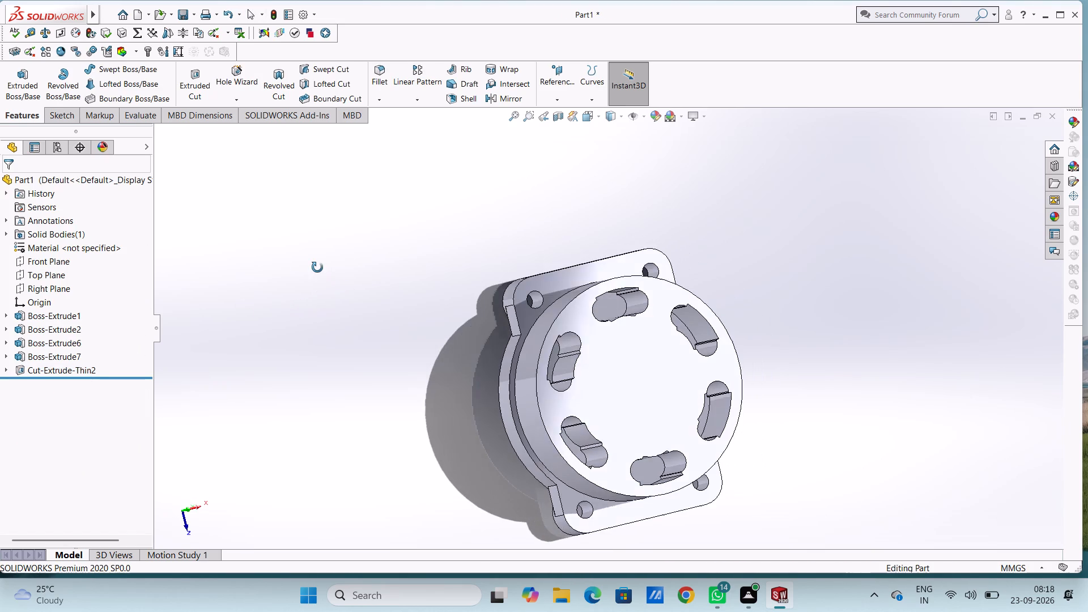
{"action": "middle_click_drag", "start_coordinate": [317, 267], "coordinate": [316, 266]}
{"action": "scroll", "coordinate": [316, 266], "scroll_direction": "down", "scroll_amount": 1}
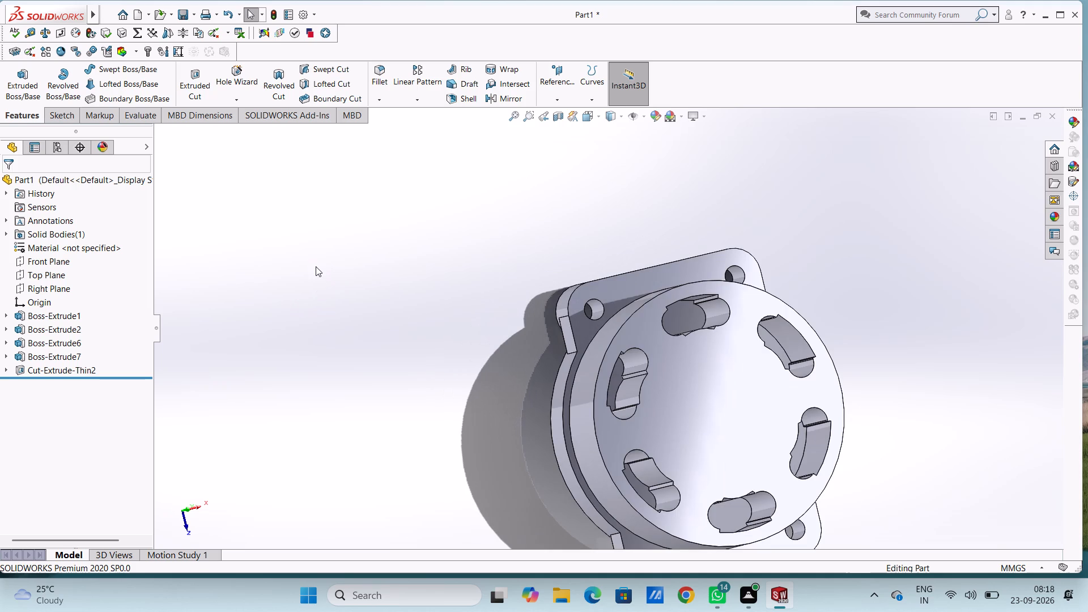
{"action": "middle_click_drag", "start_coordinate": [295, 299], "coordinate": [242, 233]}
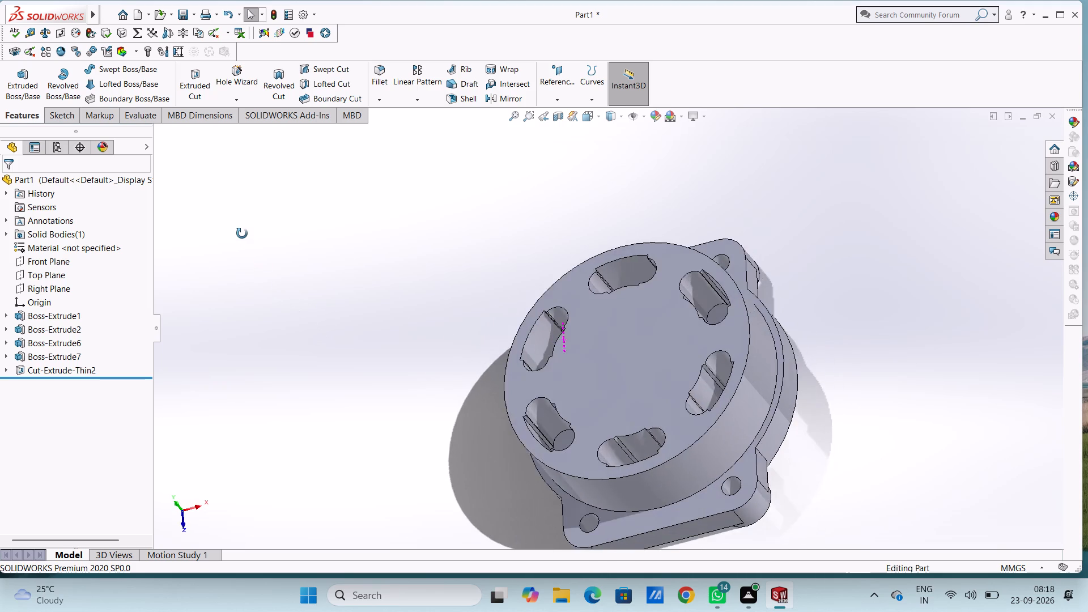
{"action": "middle_click_drag", "start_coordinate": [242, 233], "coordinate": [240, 266]}
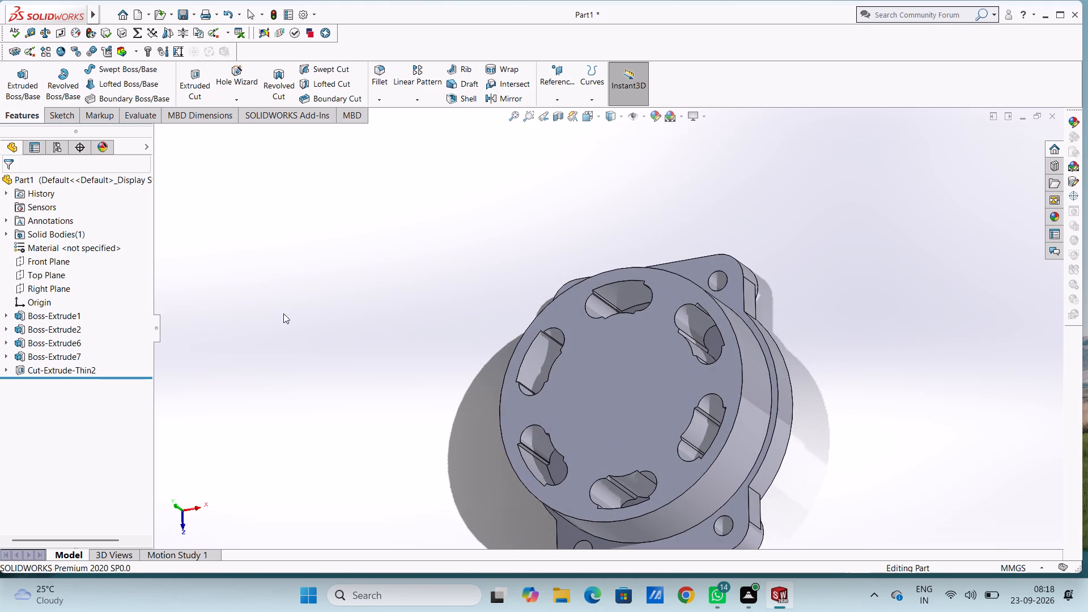
{"action": "scroll", "coordinate": [284, 313], "scroll_direction": "up", "scroll_amount": 1}
{"action": "scroll", "coordinate": [384, 334], "scroll_direction": "up", "scroll_amount": 2}
{"action": "middle_click_drag", "start_coordinate": [396, 323], "coordinate": [416, 325]}
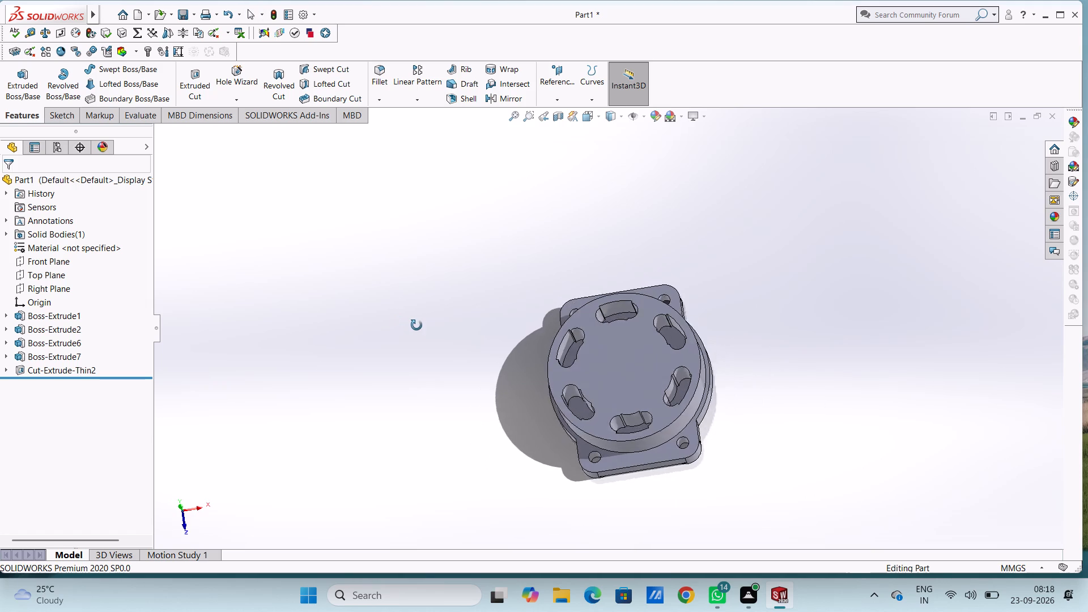
{"action": "middle_click_drag", "start_coordinate": [416, 325], "coordinate": [410, 303]}
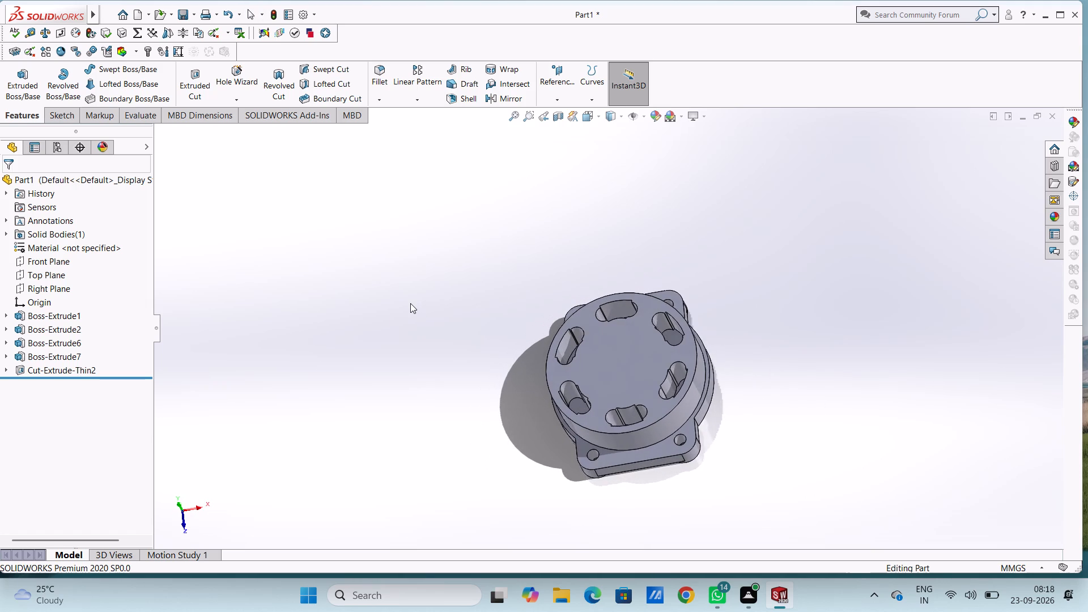
Undo the thin-feature cut of the six slots, returning to the slot sketch.
{"action": "key", "text": "ctrl+z"}
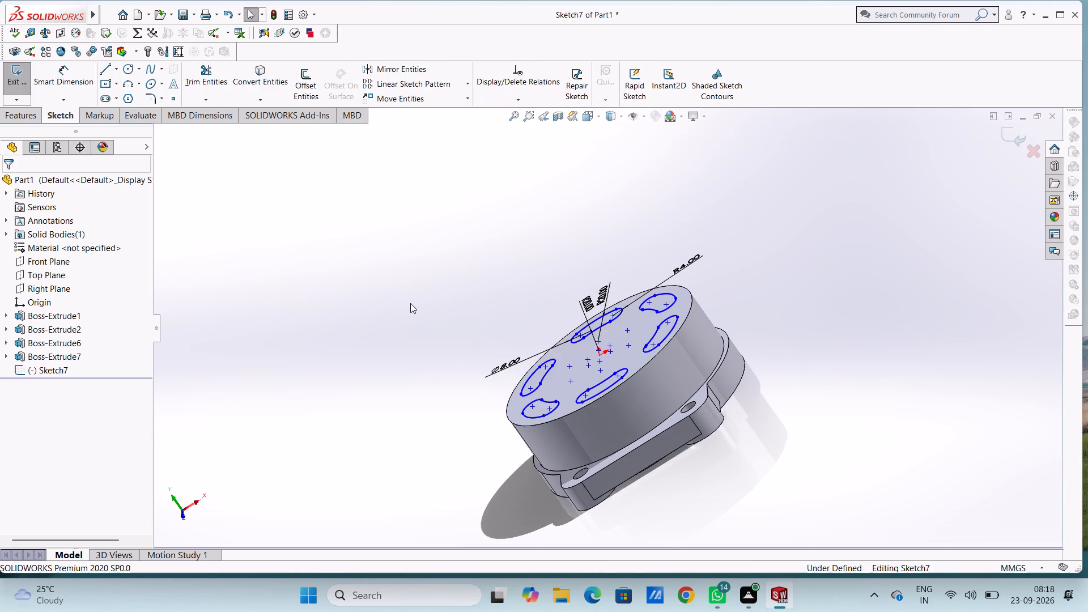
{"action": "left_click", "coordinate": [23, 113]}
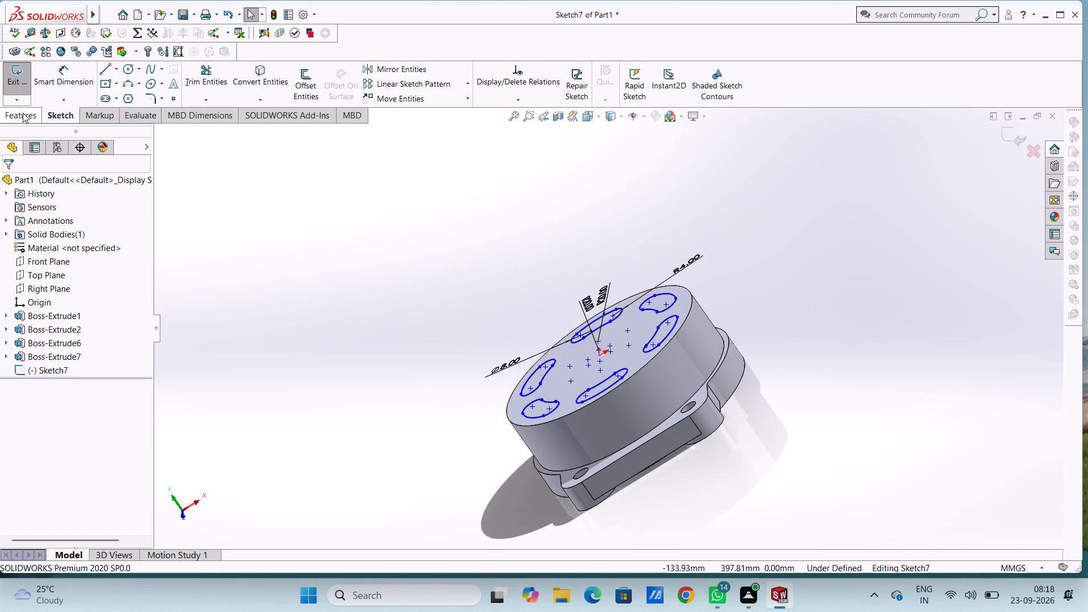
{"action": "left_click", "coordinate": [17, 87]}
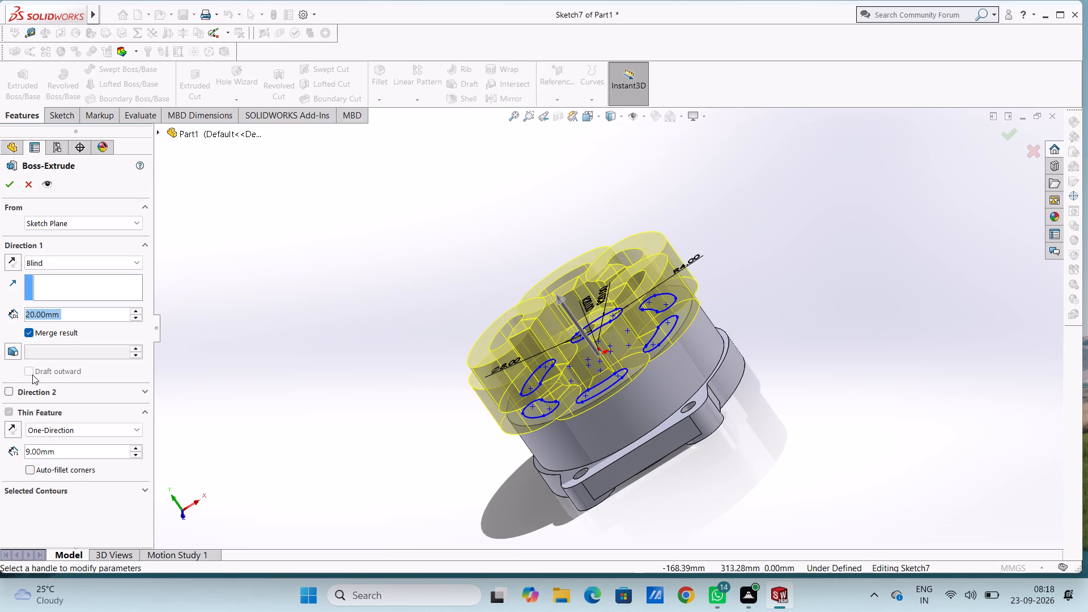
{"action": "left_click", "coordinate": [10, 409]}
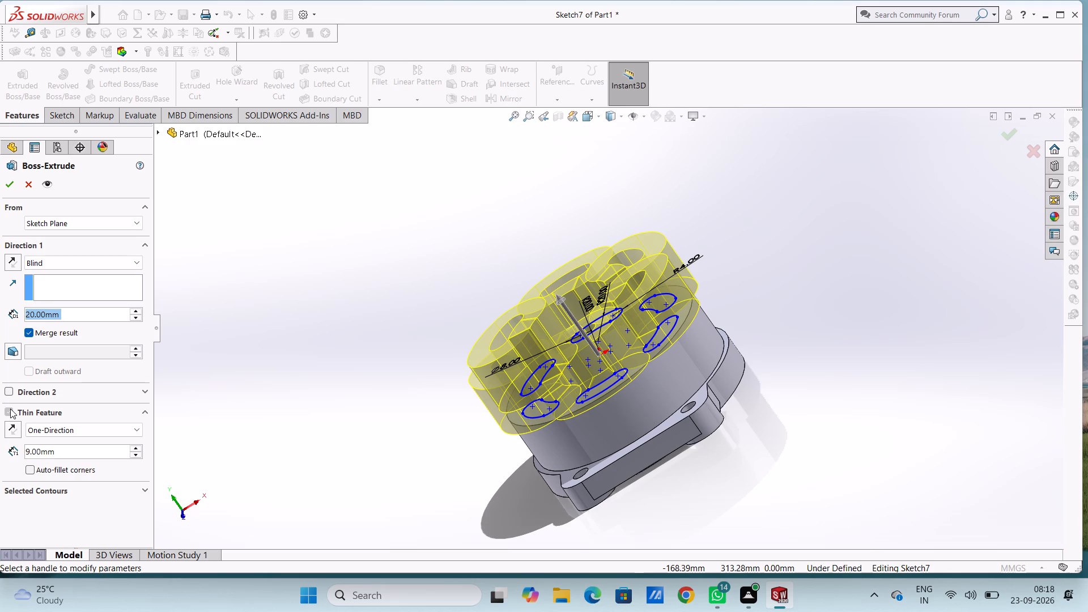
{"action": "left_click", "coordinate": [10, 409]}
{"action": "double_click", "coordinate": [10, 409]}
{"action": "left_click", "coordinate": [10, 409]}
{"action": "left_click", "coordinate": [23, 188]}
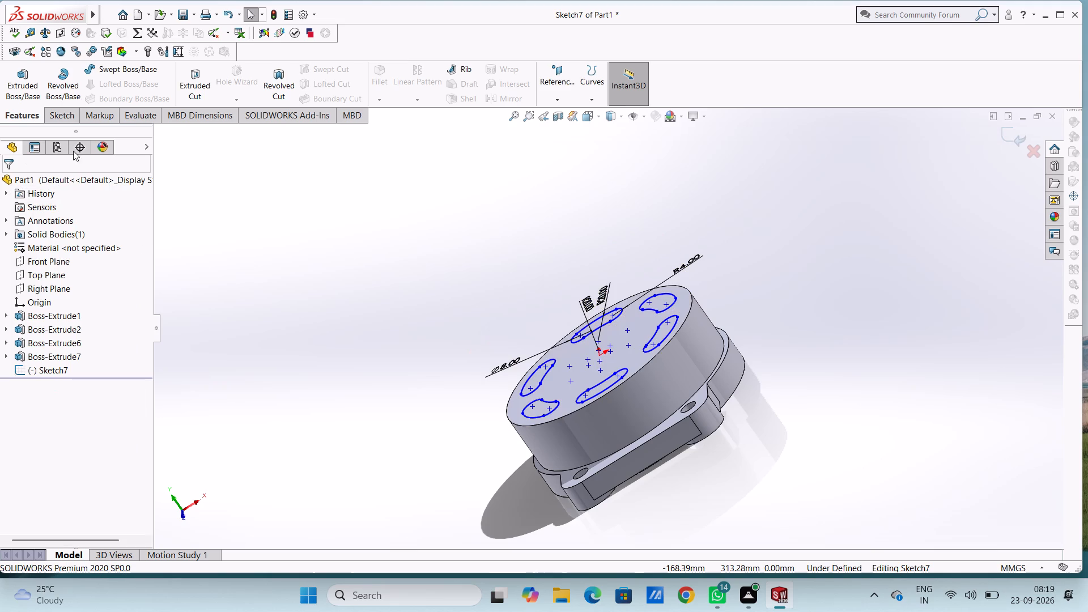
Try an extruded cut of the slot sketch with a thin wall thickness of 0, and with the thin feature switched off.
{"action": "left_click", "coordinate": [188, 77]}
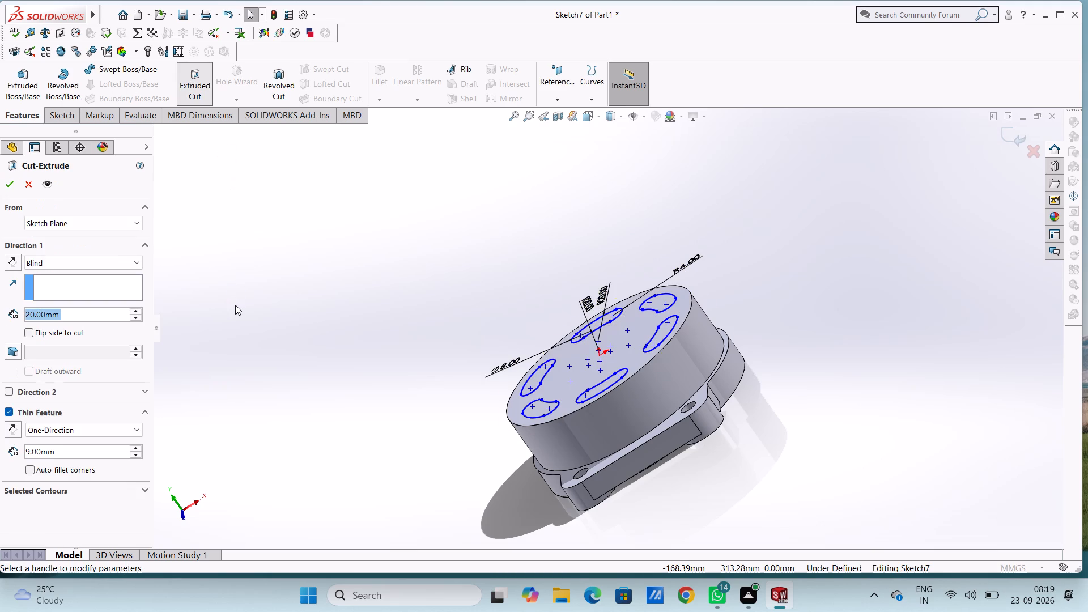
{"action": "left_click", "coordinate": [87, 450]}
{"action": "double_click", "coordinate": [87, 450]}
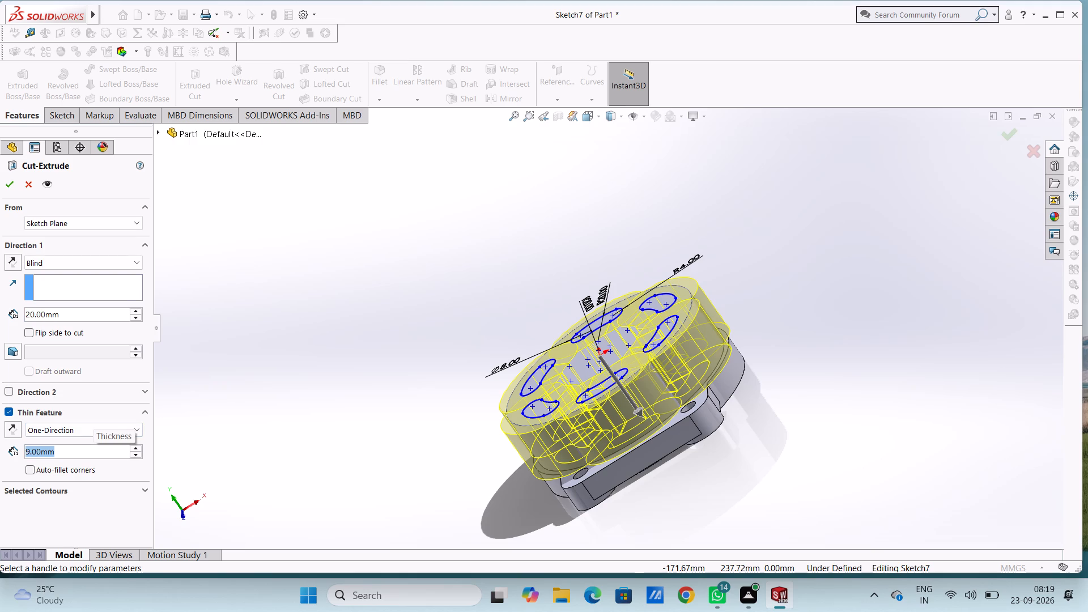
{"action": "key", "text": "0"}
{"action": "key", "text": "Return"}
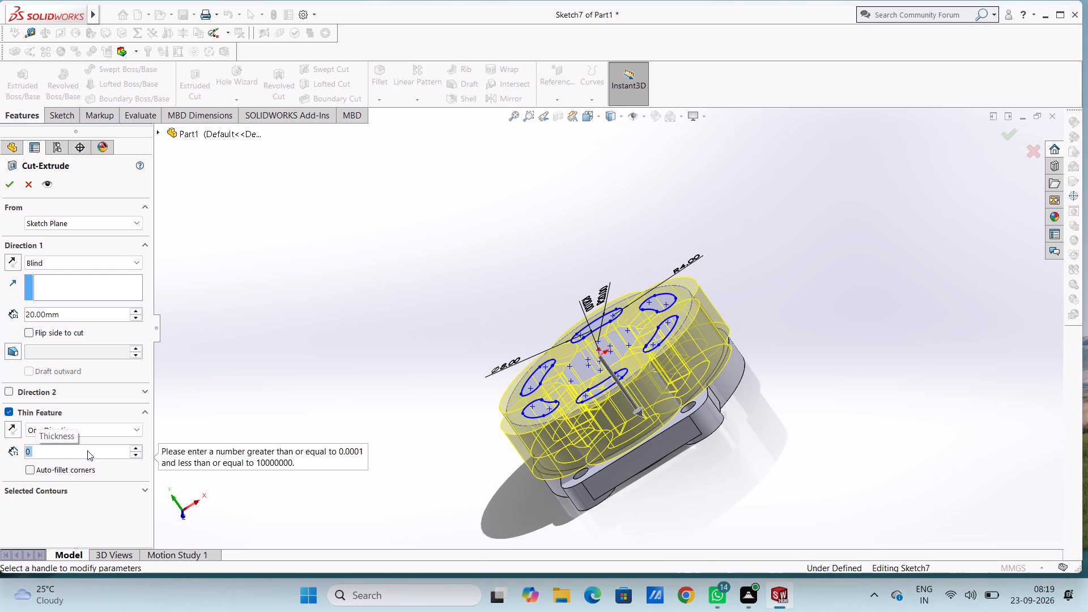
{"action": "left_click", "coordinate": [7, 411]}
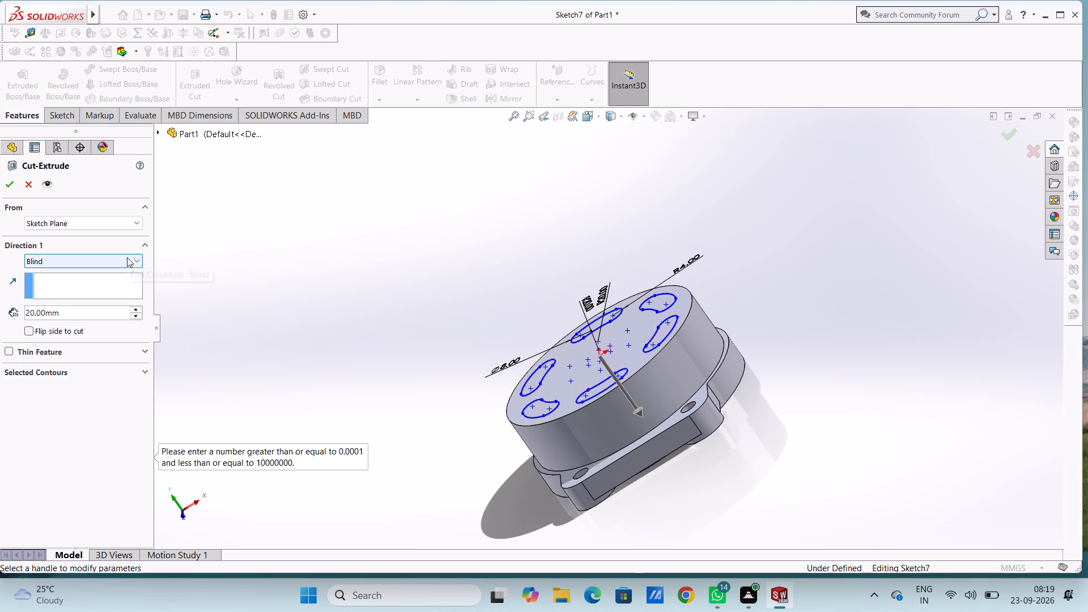
Examine the slot outlines from the top view, checking where the inner arc meets the end arcs, and abandon the cut.
{"action": "middle_click_drag", "start_coordinate": [252, 269], "coordinate": [262, 337]}
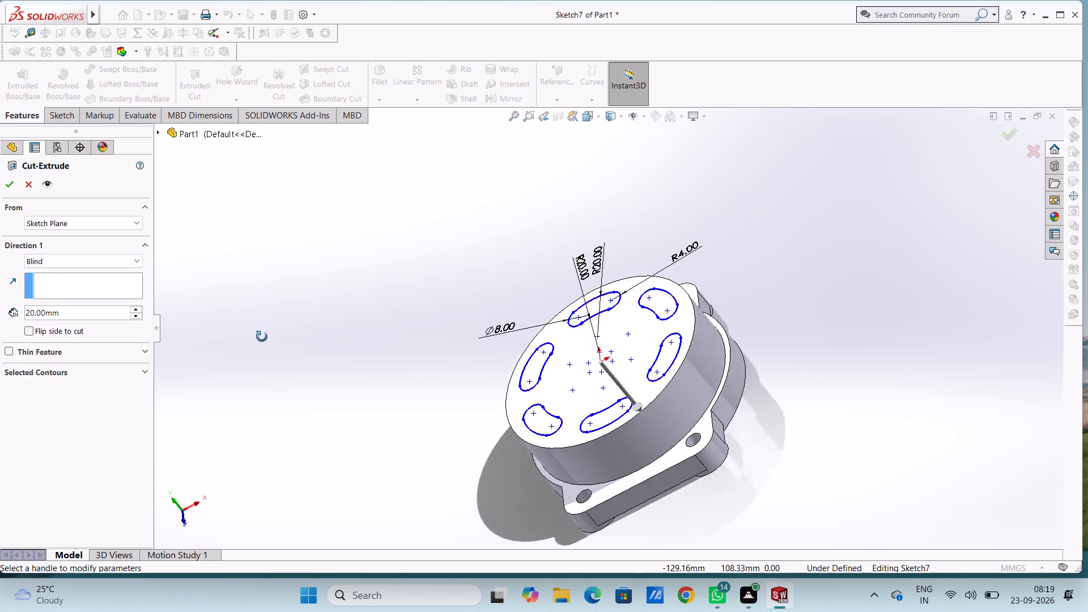
{"action": "middle_click_drag", "start_coordinate": [262, 337], "coordinate": [287, 371]}
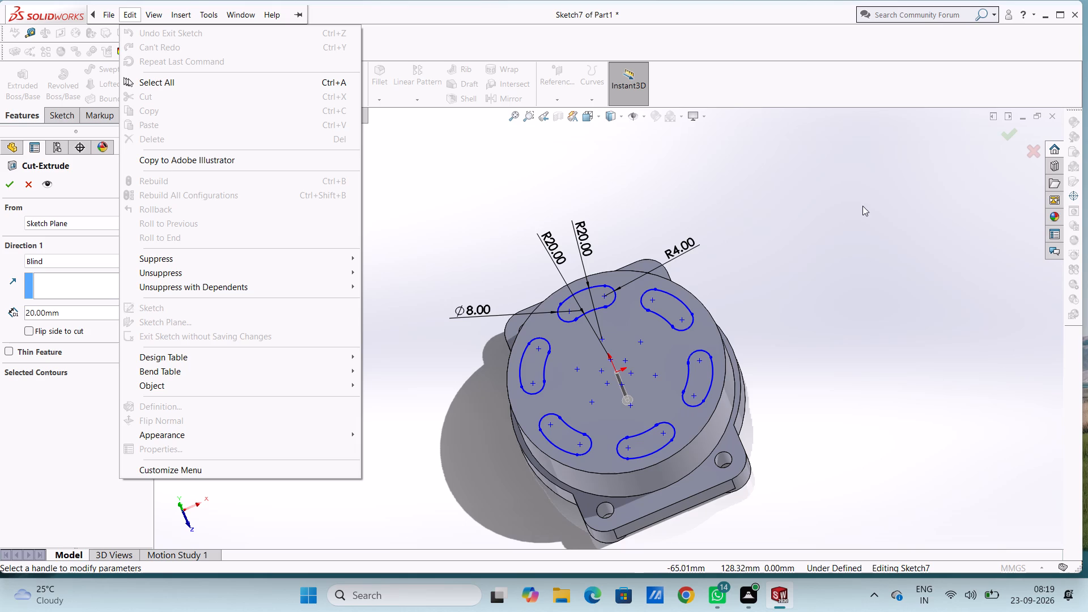
{"action": "left_click", "coordinate": [848, 254]}
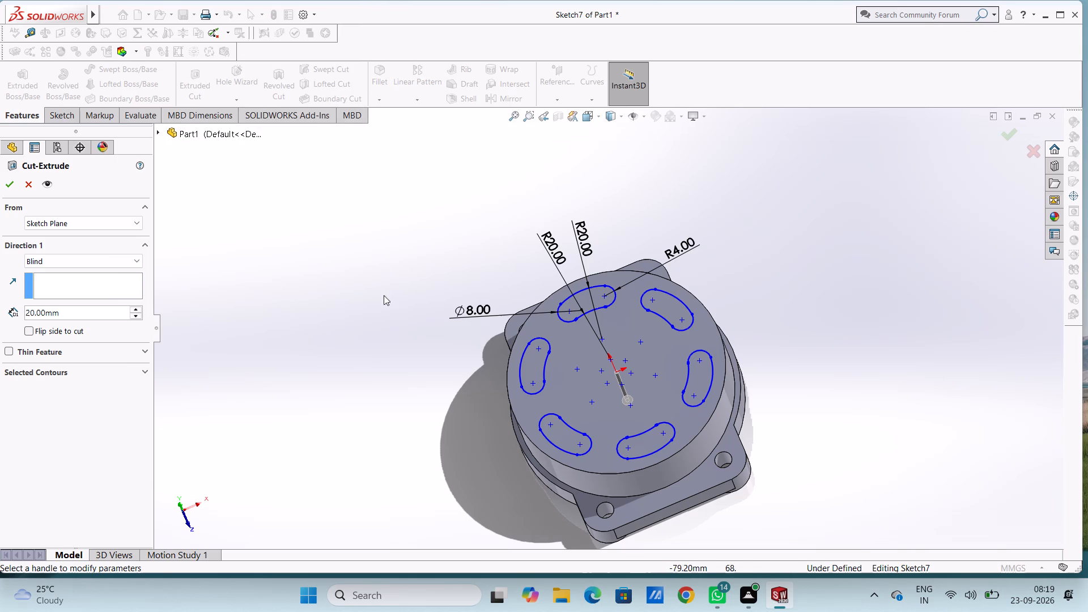
{"action": "scroll", "coordinate": [584, 314], "scroll_direction": "up", "scroll_amount": 3}
{"action": "scroll", "coordinate": [619, 301], "scroll_direction": "down", "scroll_amount": 7}
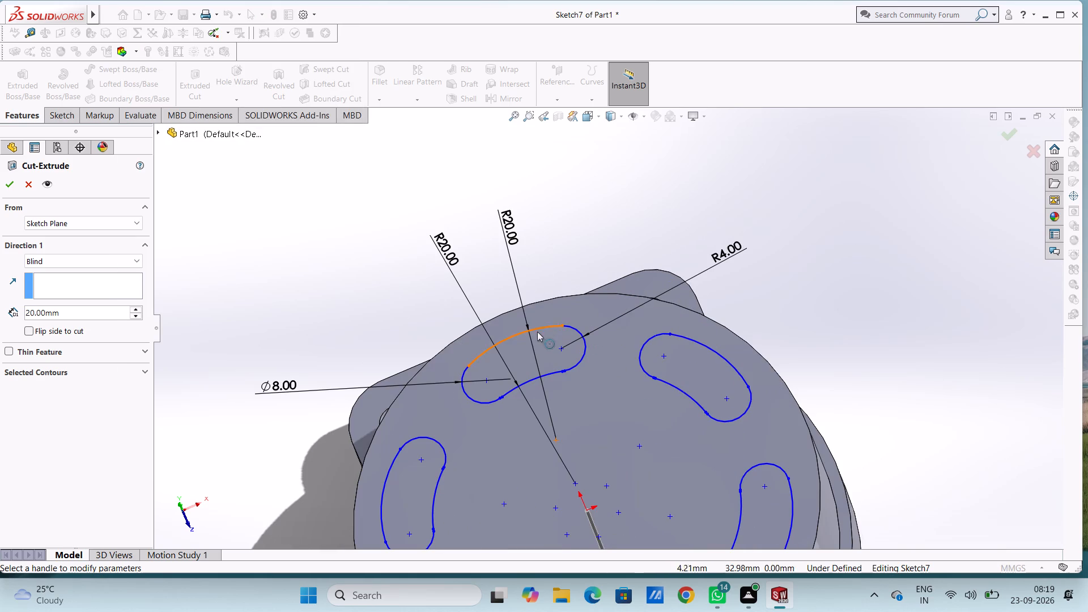
{"action": "scroll", "coordinate": [494, 317], "scroll_direction": "up", "scroll_amount": 5}
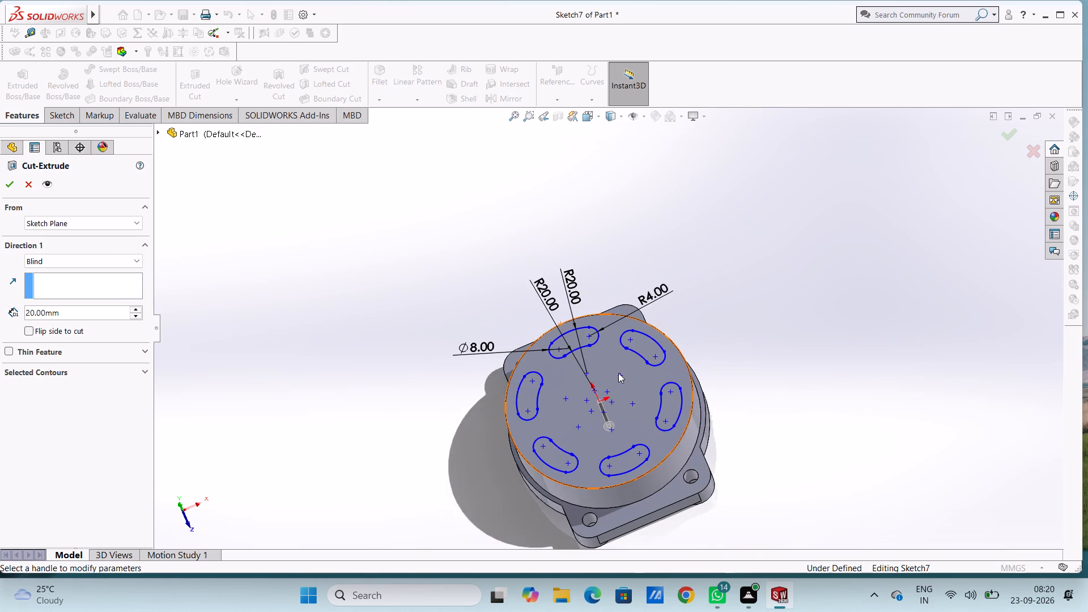
{"action": "scroll", "coordinate": [618, 373], "scroll_direction": "up", "scroll_amount": 4}
{"action": "scroll", "coordinate": [618, 389], "scroll_direction": "down", "scroll_amount": 10}
{"action": "scroll", "coordinate": [546, 349], "scroll_direction": "down", "scroll_amount": 4}
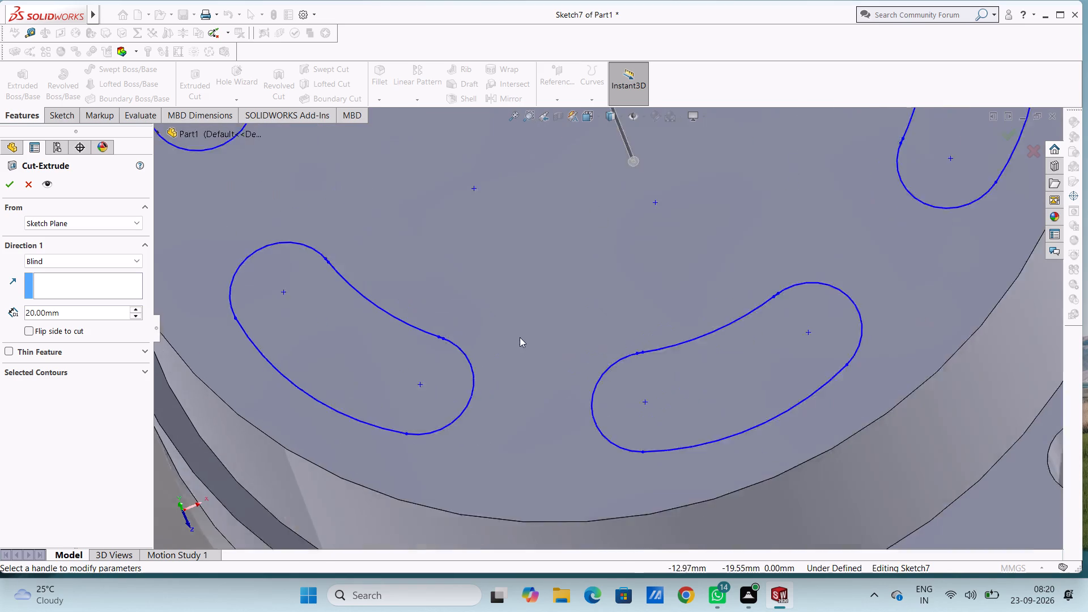
{"action": "scroll", "coordinate": [614, 296], "scroll_direction": "up", "scroll_amount": 5}
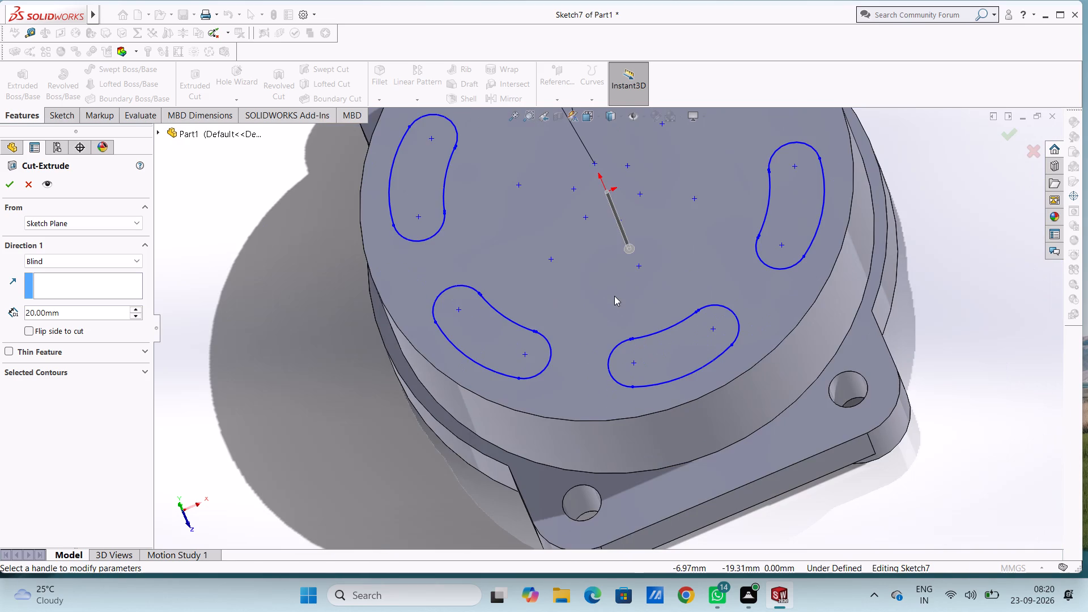
{"action": "key", "text": "ctrl+5"}
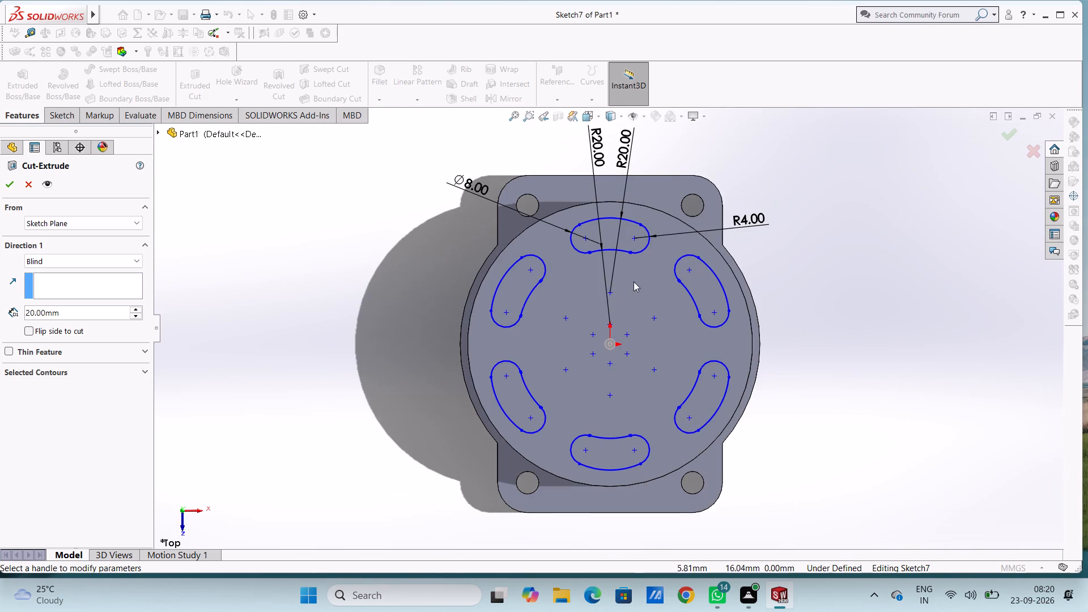
{"action": "scroll", "coordinate": [611, 279], "scroll_direction": "down", "scroll_amount": 6}
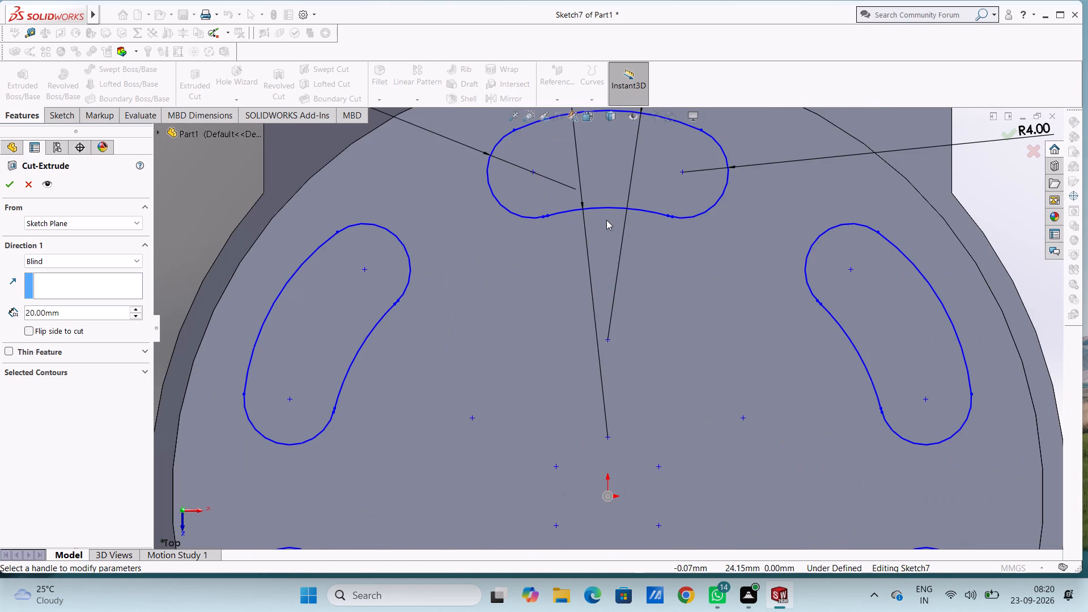
{"action": "scroll", "coordinate": [606, 220], "scroll_direction": "down", "scroll_amount": 7}
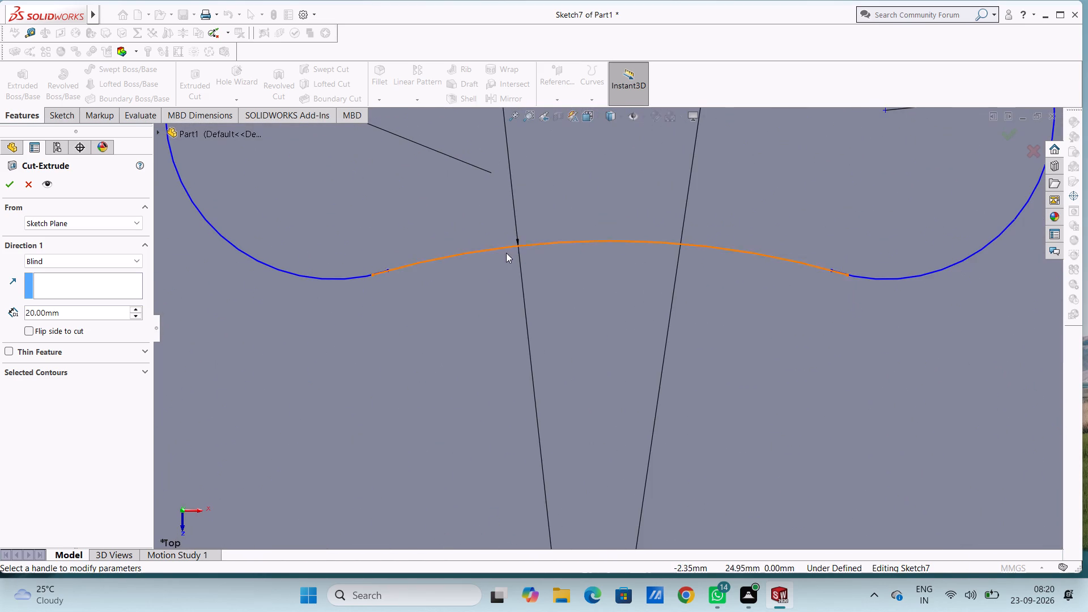
{"action": "left_click", "coordinate": [482, 250]}
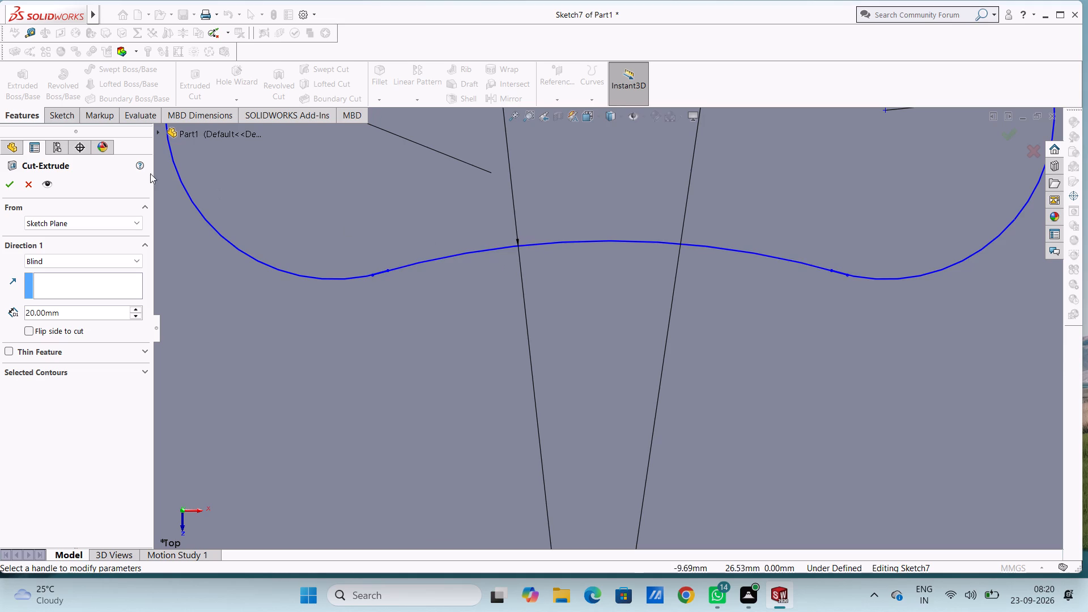
{"action": "left_click", "coordinate": [25, 184]}
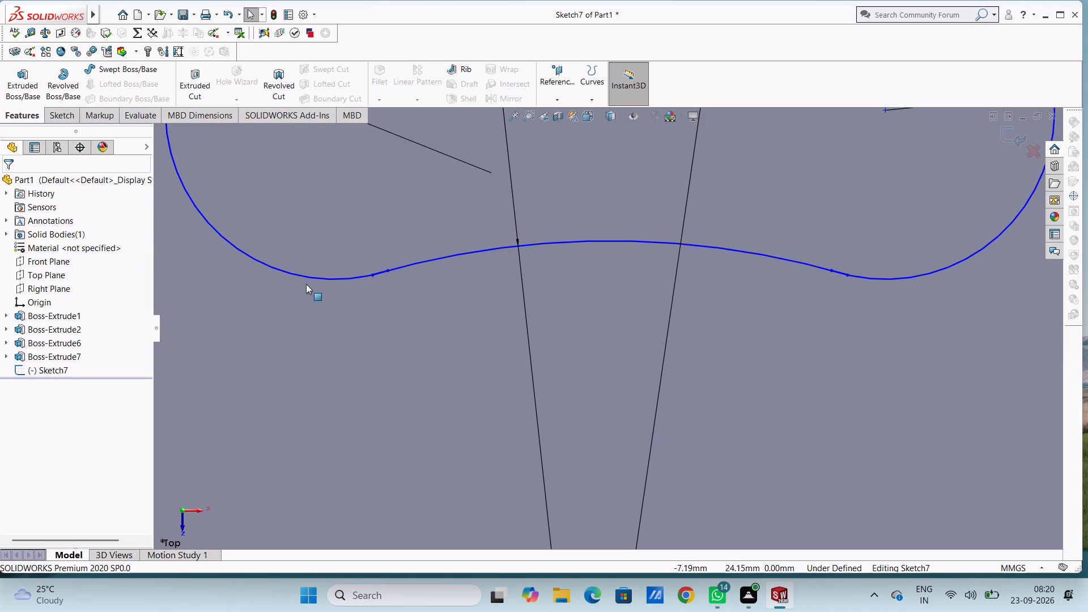
Add tangent relations between the inner arc of the dimensioned slot and both of its rounded end arcs.
{"action": "left_click", "coordinate": [428, 262]}
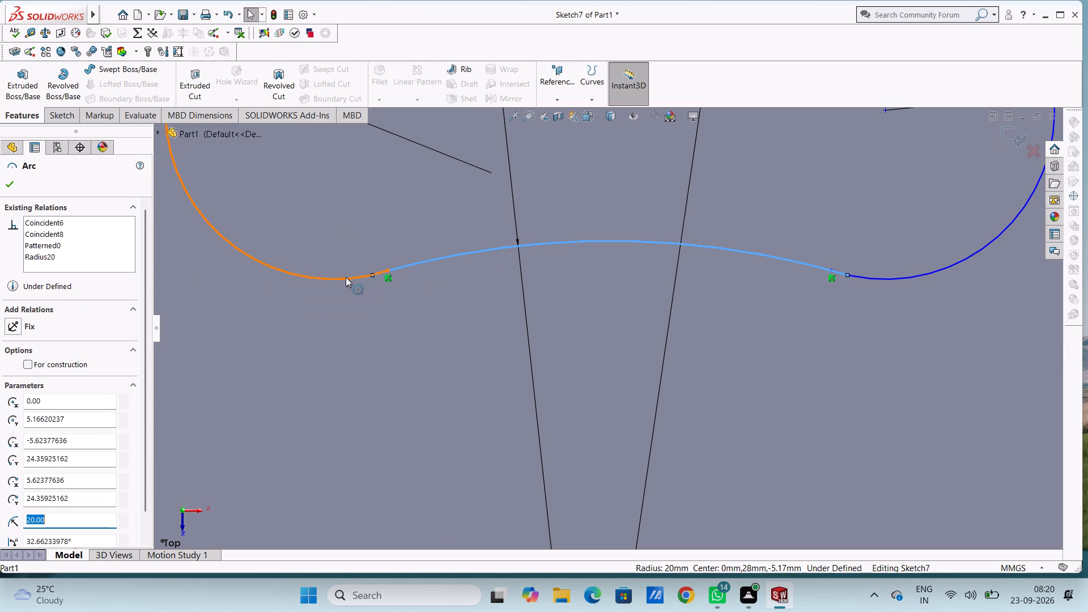
{"action": "left_click", "coordinate": [345, 277], "text": "ctrl"}
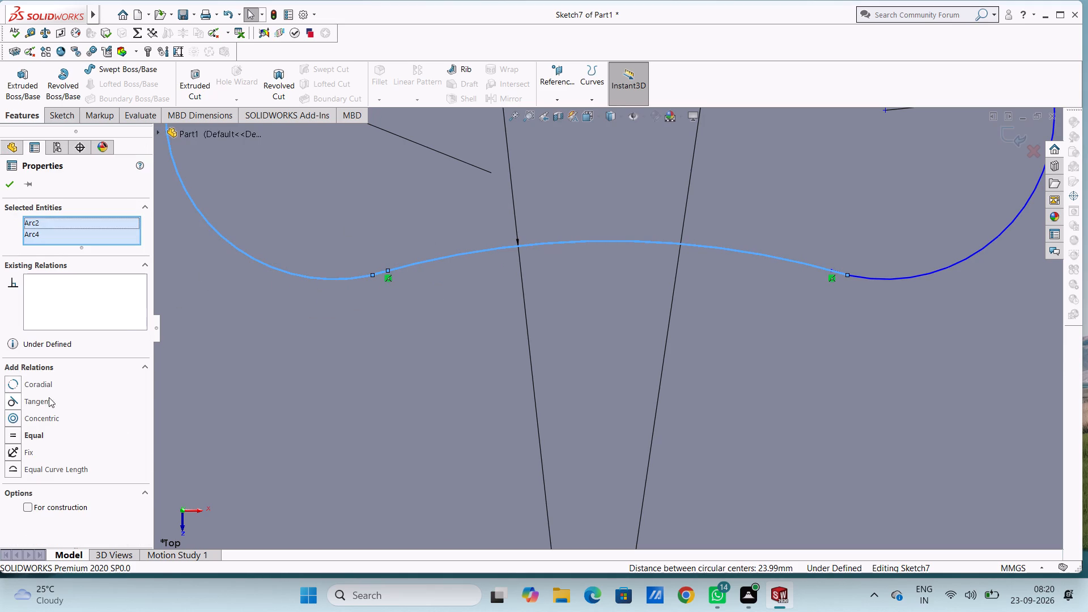
{"action": "left_click", "coordinate": [11, 399]}
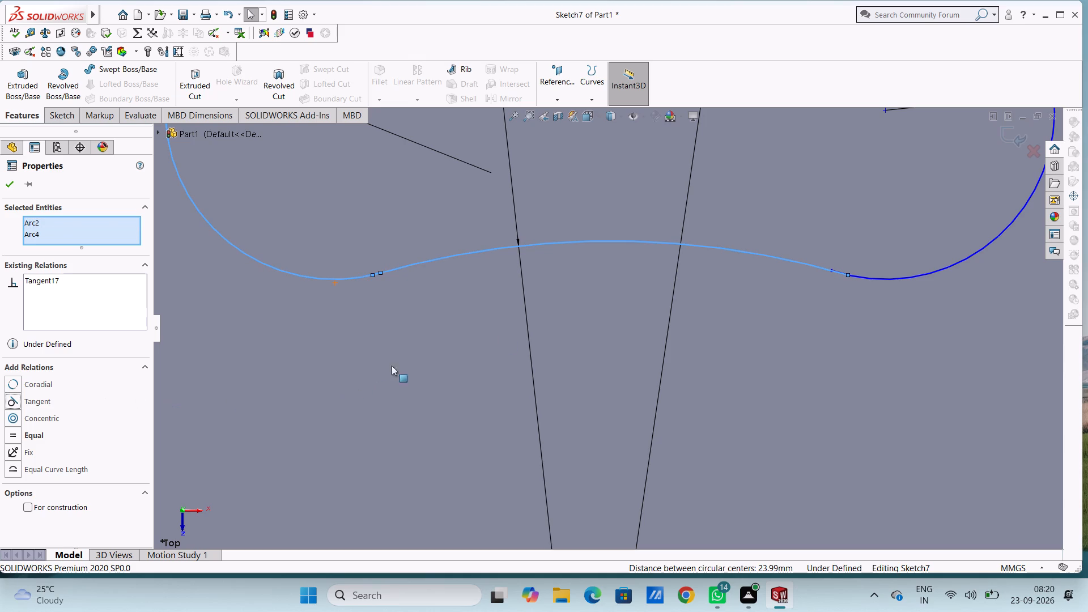
{"action": "left_click", "coordinate": [802, 311]}
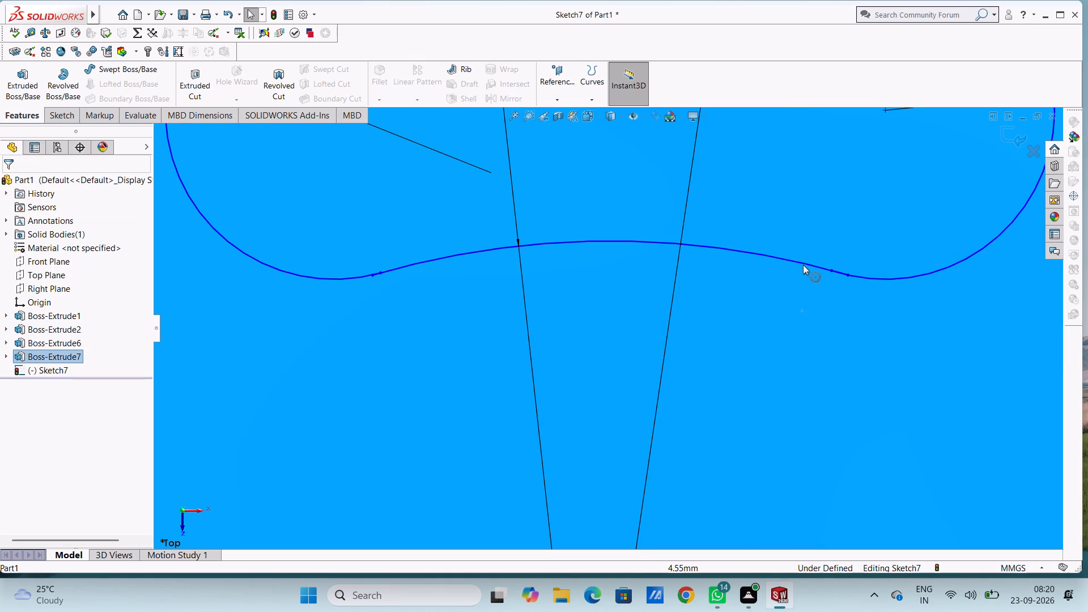
{"action": "left_click", "coordinate": [803, 263]}
{"action": "left_click", "coordinate": [862, 278], "text": "ctrl"}
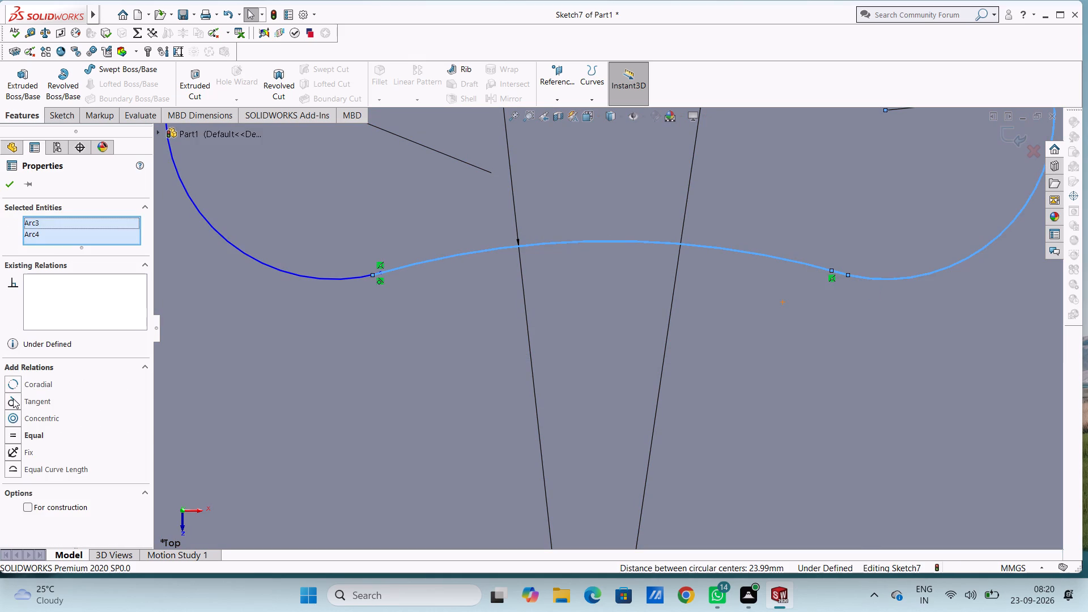
{"action": "left_click", "coordinate": [13, 398]}
{"action": "scroll", "coordinate": [600, 367], "scroll_direction": "up", "scroll_amount": 8}
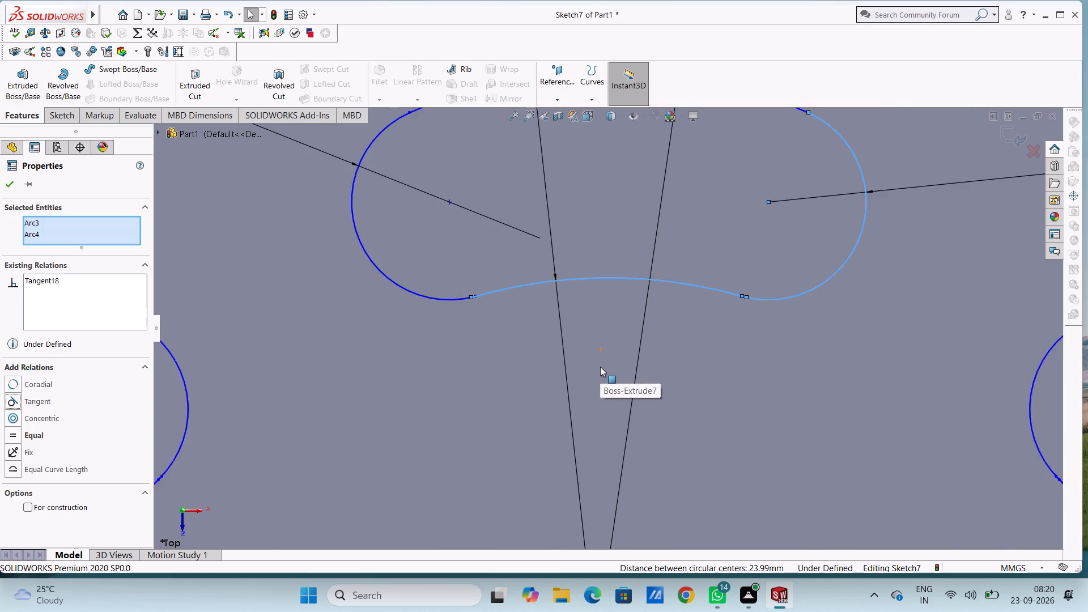
{"action": "scroll", "coordinate": [600, 367], "scroll_direction": "up", "scroll_amount": 6}
{"action": "left_click", "coordinate": [1001, 194]}
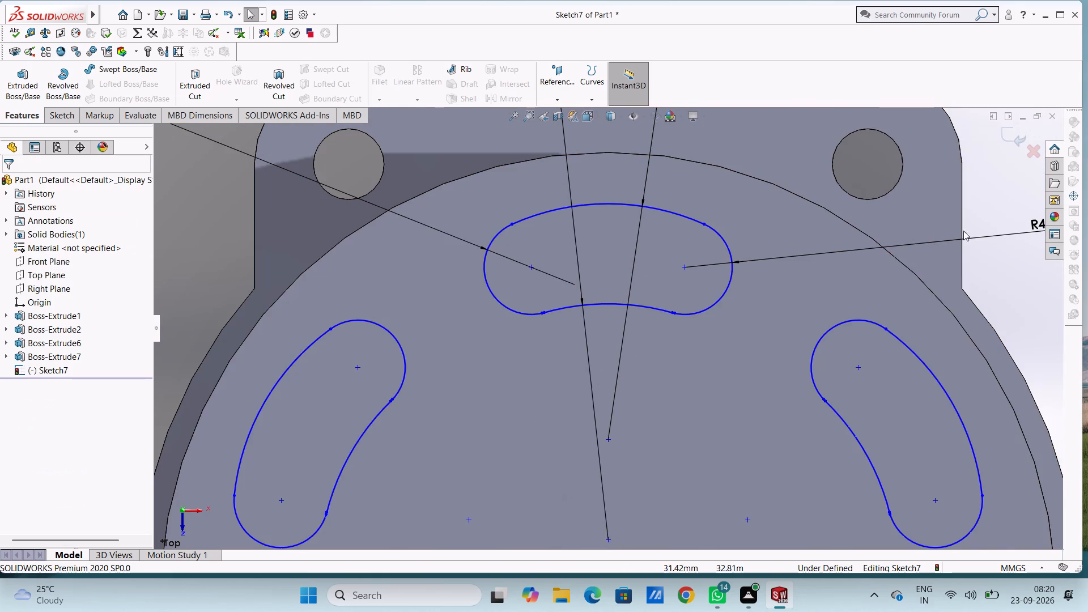
Using Trim to closest, trim the inner arc's short overhang past the upper end arc of the upper-right slot.
{"action": "scroll", "coordinate": [872, 451], "scroll_direction": "up", "scroll_amount": 5}
{"action": "scroll", "coordinate": [742, 406], "scroll_direction": "down", "scroll_amount": 5}
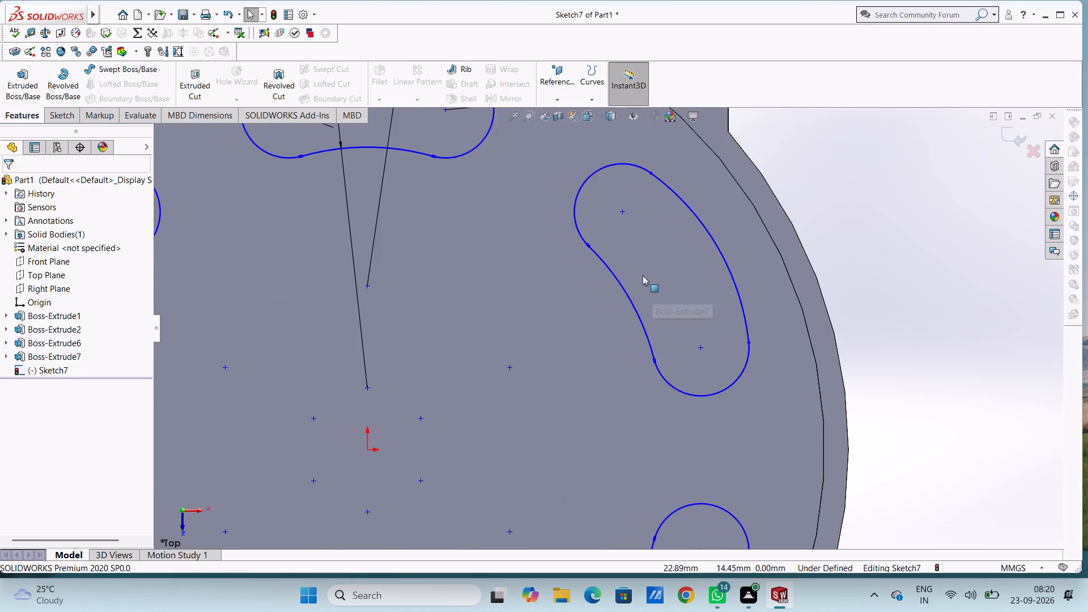
{"action": "scroll", "coordinate": [640, 277], "scroll_direction": "down", "scroll_amount": 6}
{"action": "scroll", "coordinate": [554, 252], "scroll_direction": "down", "scroll_amount": 5}
{"action": "scroll", "coordinate": [478, 215], "scroll_direction": "up", "scroll_amount": 4}
{"action": "scroll", "coordinate": [476, 236], "scroll_direction": "down", "scroll_amount": 5}
{"action": "scroll", "coordinate": [554, 278], "scroll_direction": "down", "scroll_amount": 6}
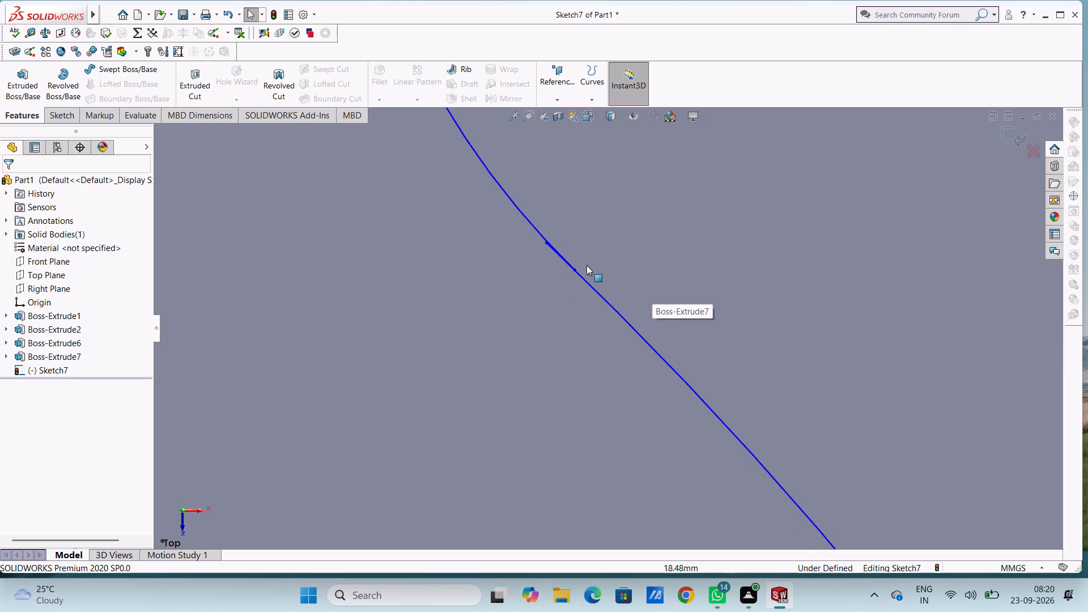
{"action": "scroll", "coordinate": [586, 265], "scroll_direction": "down", "scroll_amount": 5}
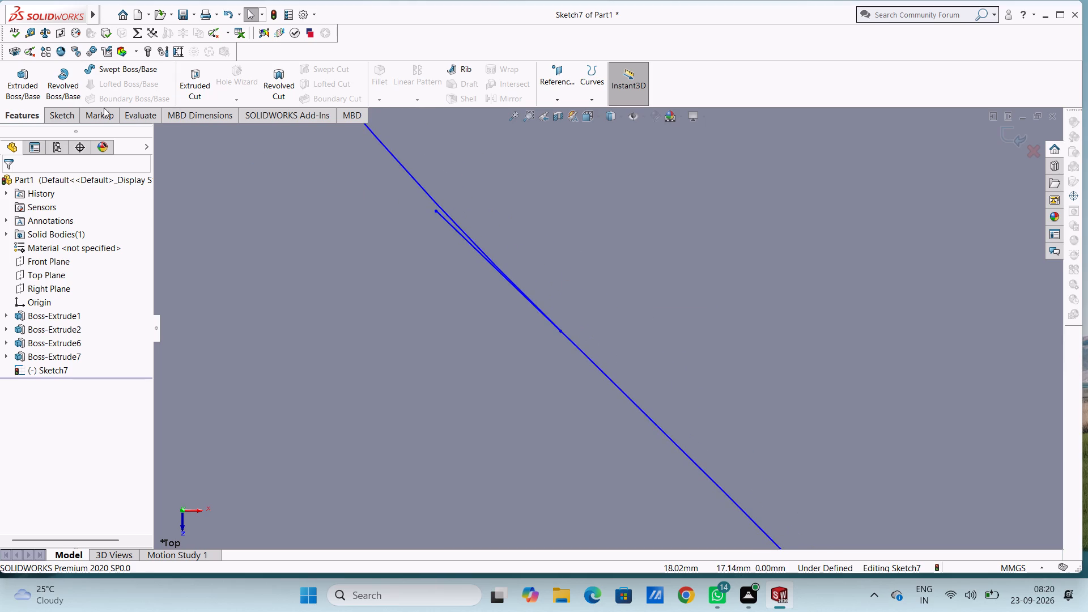
{"action": "left_click", "coordinate": [71, 115]}
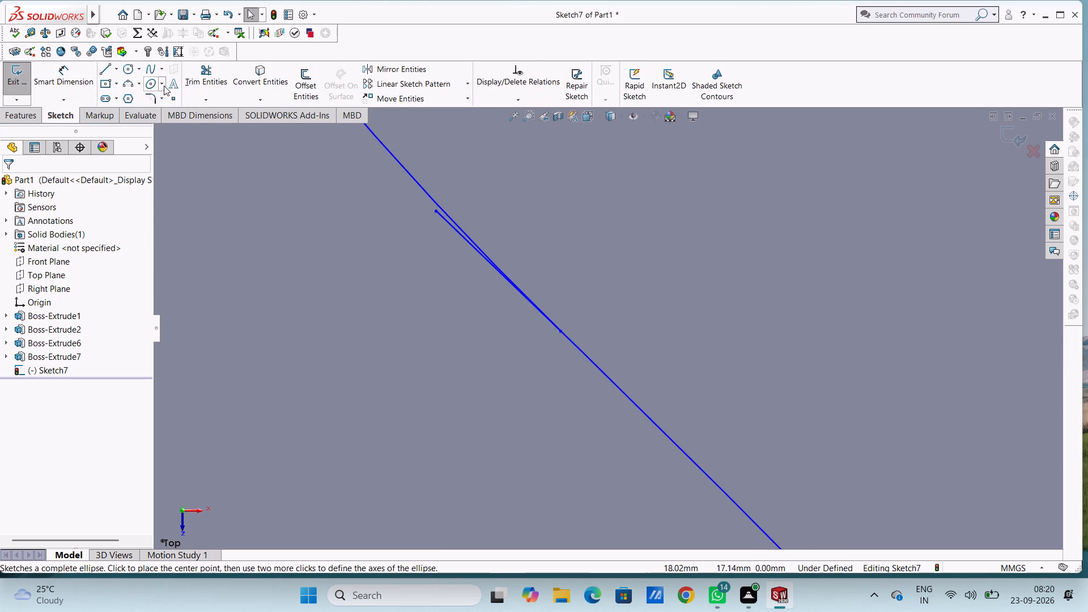
{"action": "left_click", "coordinate": [199, 80]}
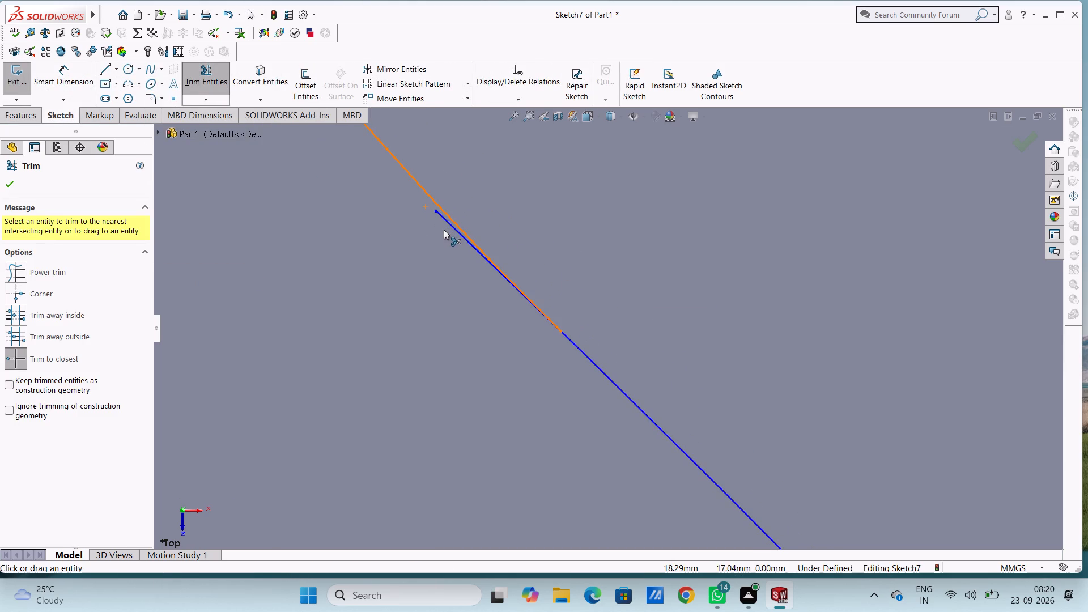
{"action": "left_click", "coordinate": [447, 221]}
Trim the inner arc's short overhang past the lower end arc of the upper-right slot.
{"action": "scroll", "coordinate": [447, 220], "scroll_direction": "up", "scroll_amount": 6}
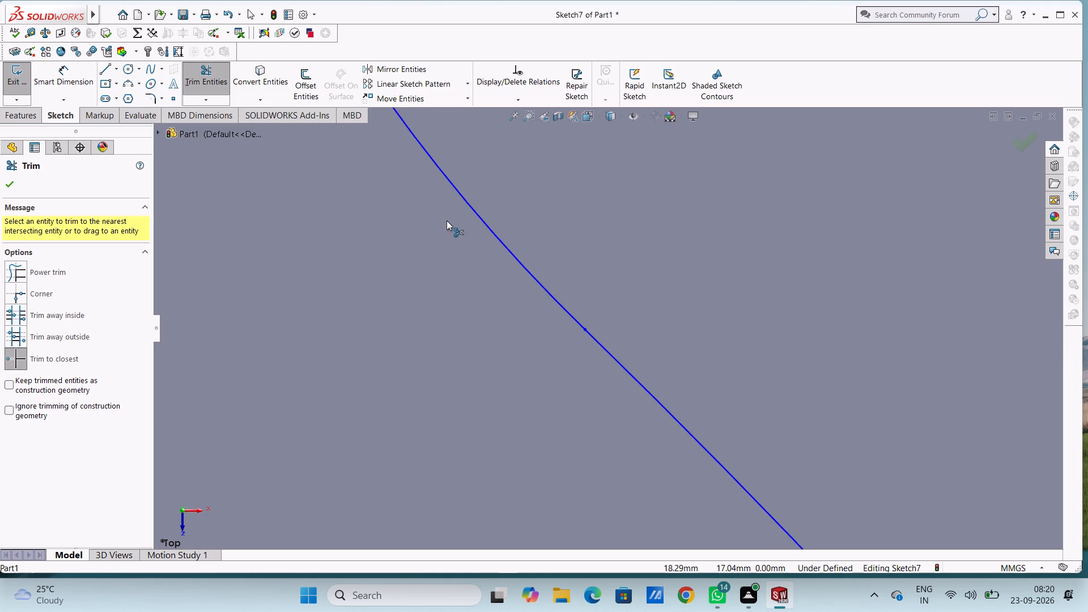
{"action": "scroll", "coordinate": [447, 220], "scroll_direction": "up", "scroll_amount": 19}
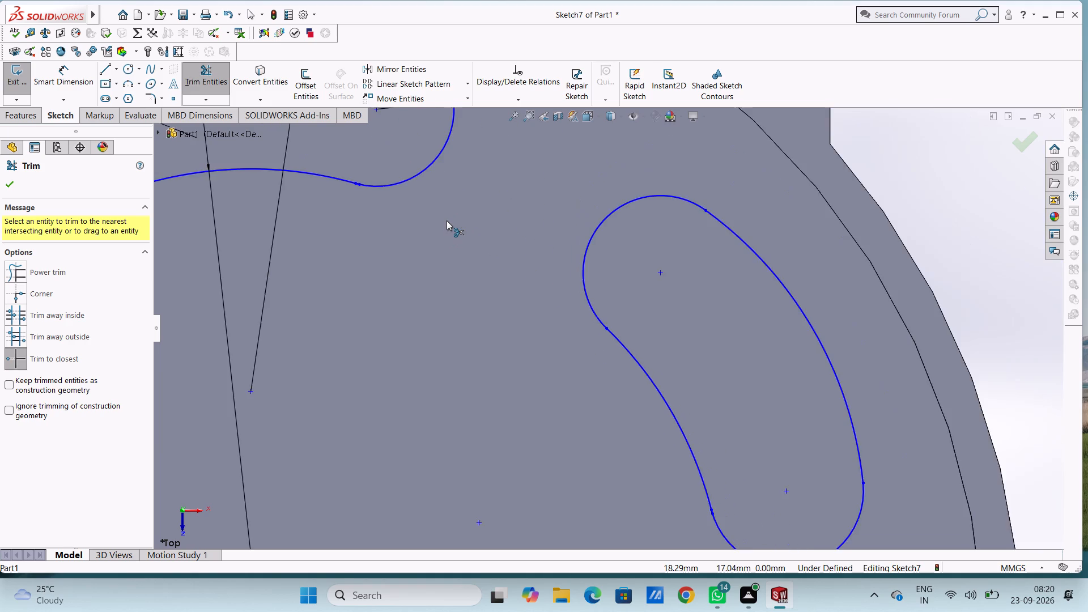
{"action": "scroll", "coordinate": [447, 220], "scroll_direction": "up", "scroll_amount": 4}
{"action": "scroll", "coordinate": [685, 414], "scroll_direction": "down", "scroll_amount": 10}
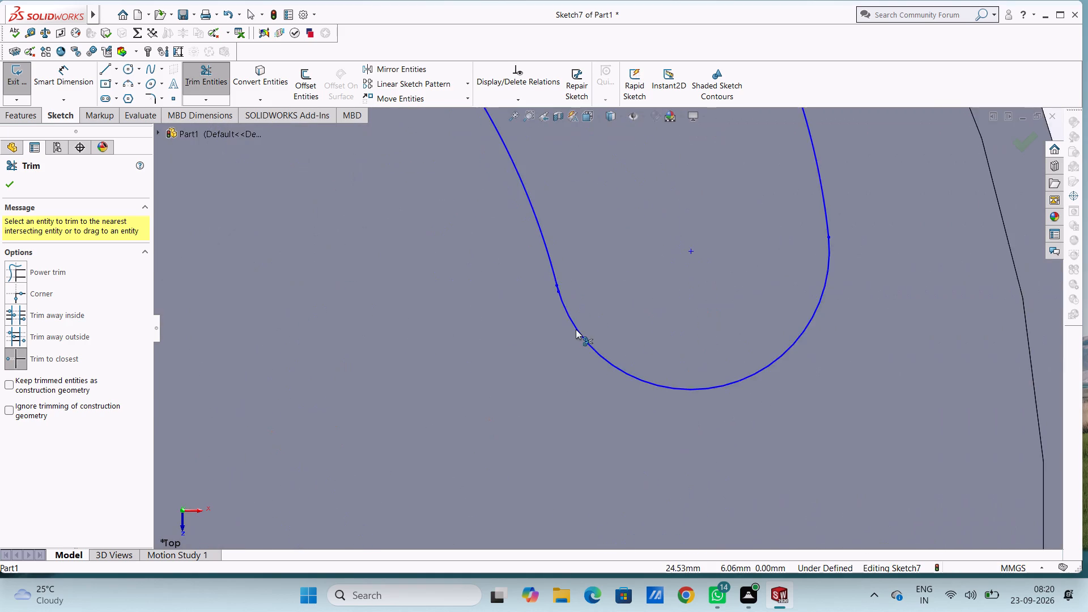
{"action": "scroll", "coordinate": [576, 329], "scroll_direction": "down", "scroll_amount": 4}
{"action": "scroll", "coordinate": [555, 185], "scroll_direction": "down", "scroll_amount": 5}
{"action": "scroll", "coordinate": [530, 237], "scroll_direction": "down", "scroll_amount": 4}
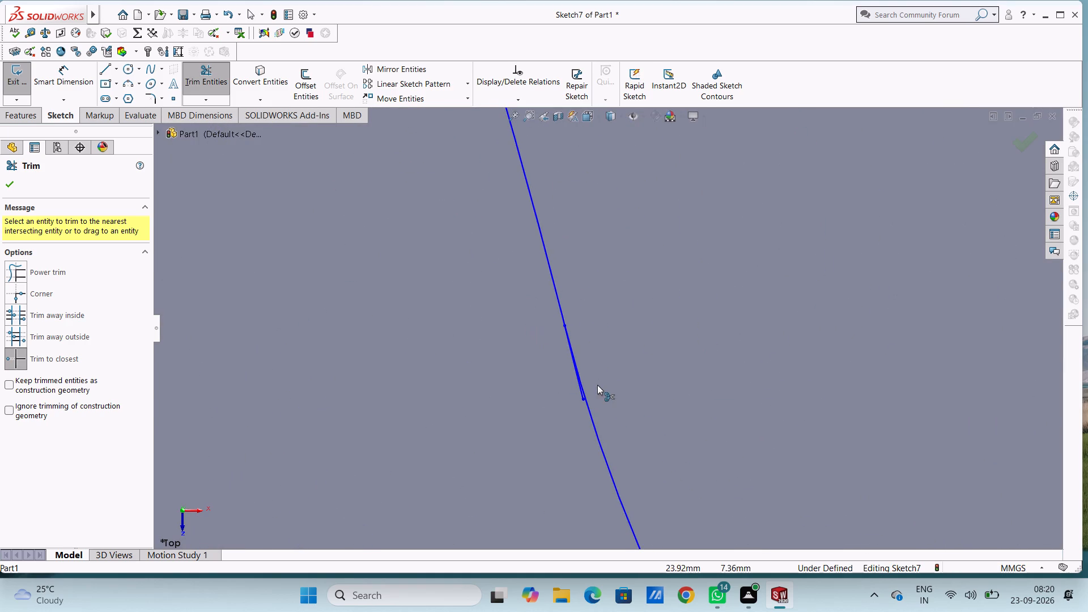
{"action": "scroll", "coordinate": [600, 388], "scroll_direction": "down", "scroll_amount": 6}
{"action": "left_click", "coordinate": [563, 379]}
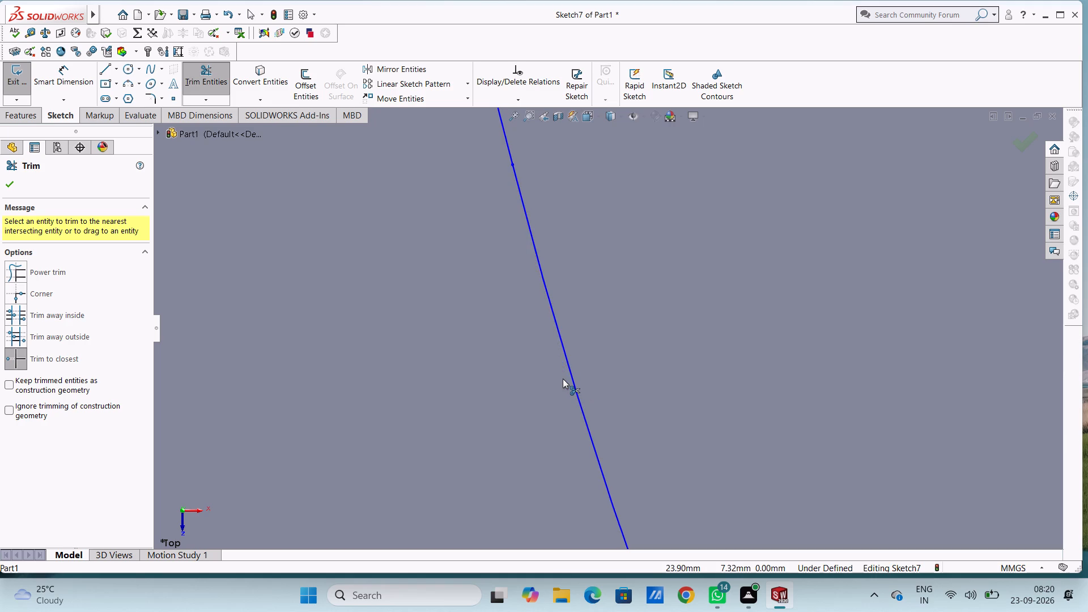
Trim the inner arc's short overhang past the right end arc of the dimensioned top slot.
{"action": "scroll", "coordinate": [563, 378], "scroll_direction": "up", "scroll_amount": 16}
{"action": "scroll", "coordinate": [563, 378], "scroll_direction": "up", "scroll_amount": 9}
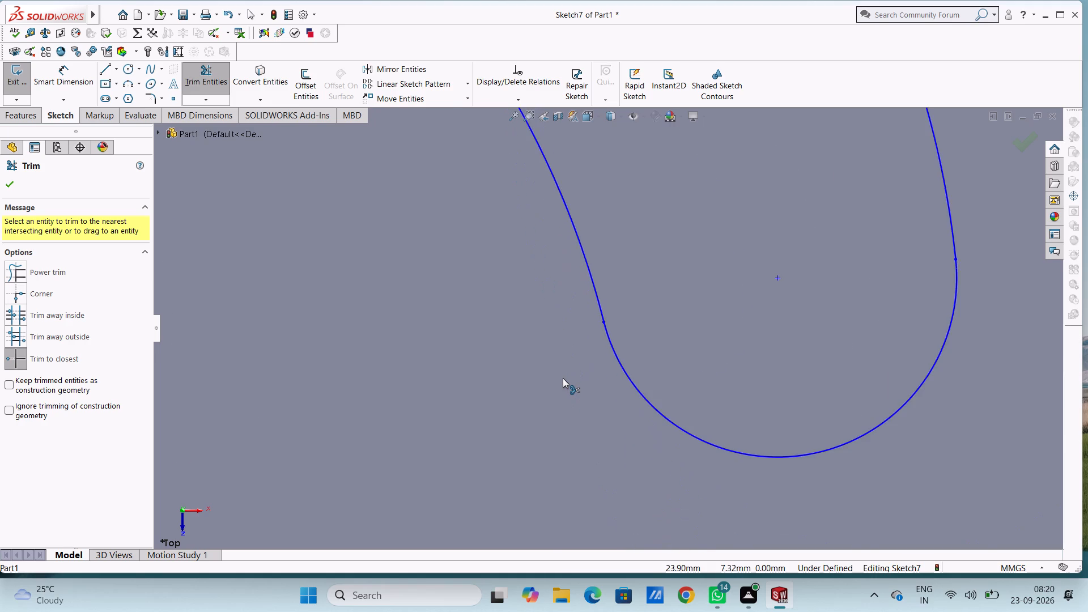
{"action": "scroll", "coordinate": [563, 378], "scroll_direction": "up", "scroll_amount": 12}
{"action": "scroll", "coordinate": [533, 232], "scroll_direction": "down", "scroll_amount": 5}
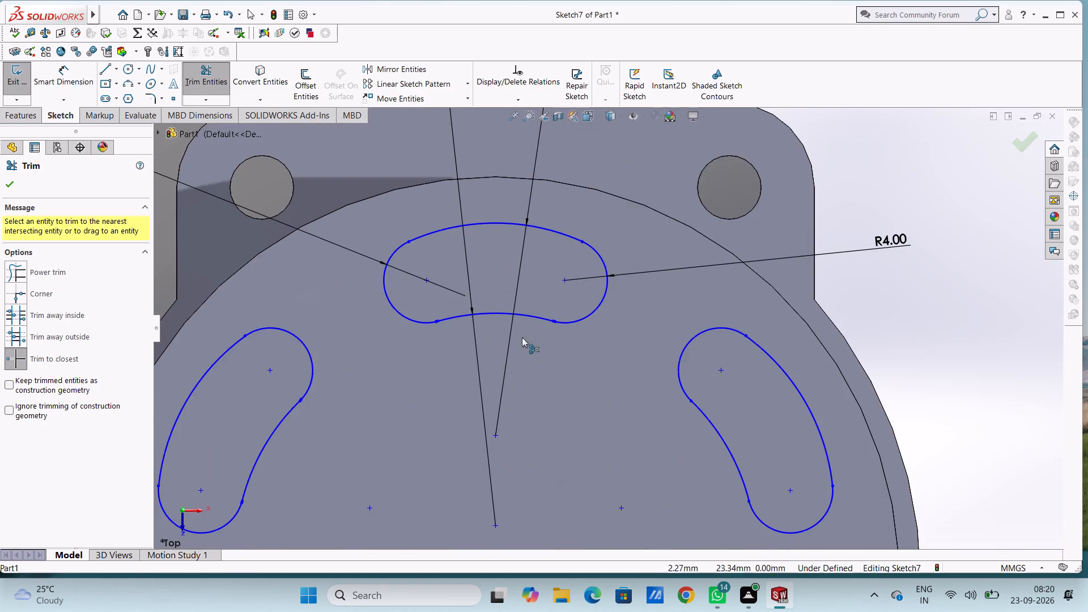
{"action": "scroll", "coordinate": [537, 335], "scroll_direction": "down", "scroll_amount": 13}
{"action": "scroll", "coordinate": [643, 241], "scroll_direction": "down", "scroll_amount": 5}
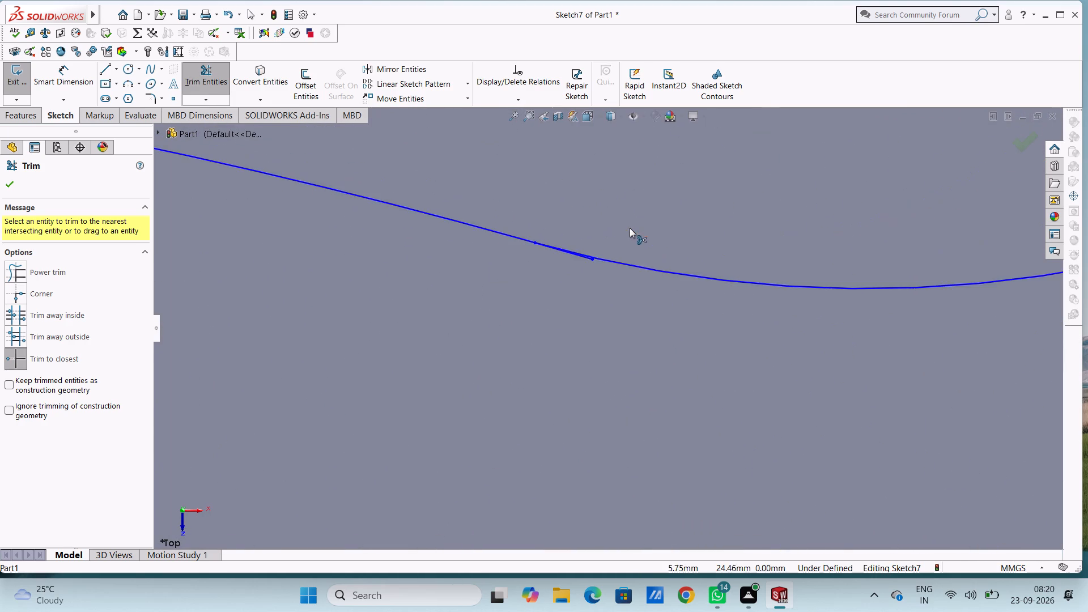
{"action": "scroll", "coordinate": [615, 246], "scroll_direction": "down", "scroll_amount": 7}
{"action": "left_click", "coordinate": [549, 304]}
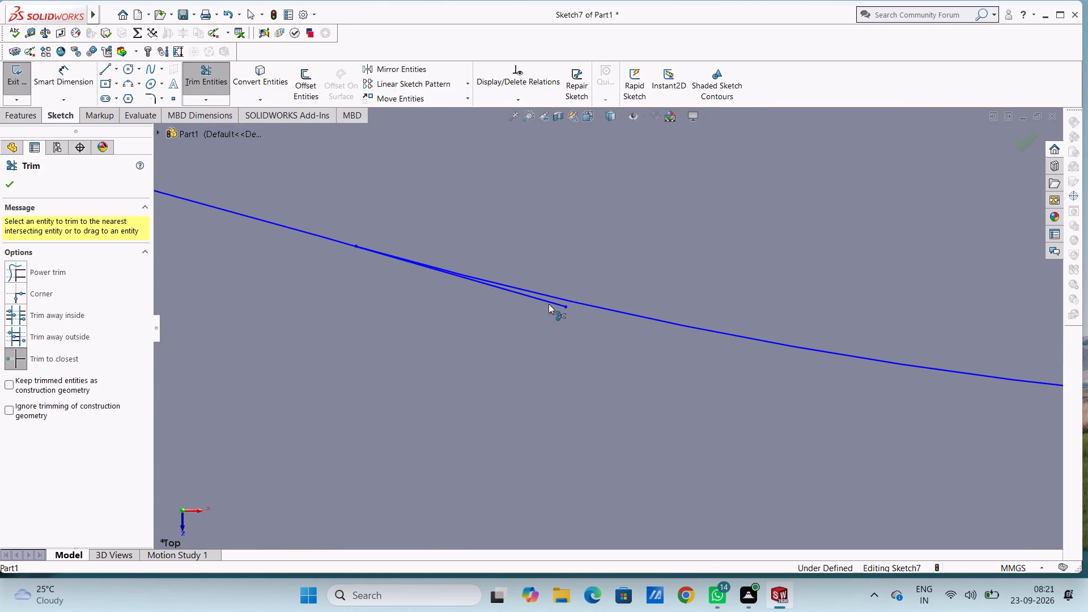
Trim the inner arc's short overhang past the left end arc of the dimensioned top slot.
{"action": "scroll", "coordinate": [549, 304], "scroll_direction": "up", "scroll_amount": 4}
{"action": "scroll", "coordinate": [549, 304], "scroll_direction": "up", "scroll_amount": 20}
{"action": "scroll", "coordinate": [549, 304], "scroll_direction": "up", "scroll_amount": 2}
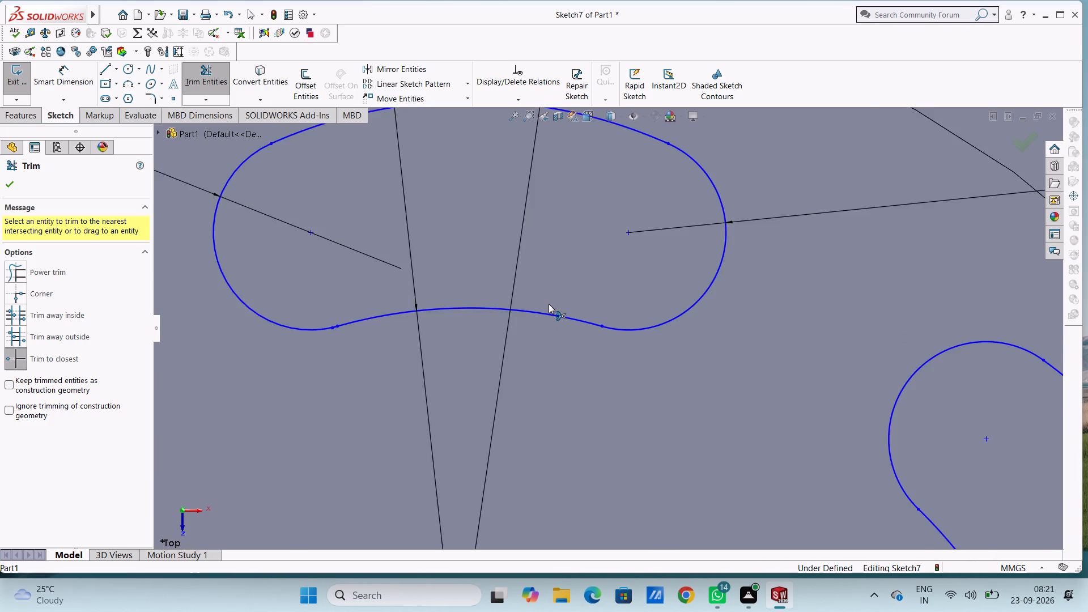
{"action": "scroll", "coordinate": [549, 304], "scroll_direction": "up", "scroll_amount": 3}
{"action": "scroll", "coordinate": [483, 331], "scroll_direction": "down", "scroll_amount": 11}
{"action": "scroll", "coordinate": [524, 327], "scroll_direction": "up", "scroll_amount": 1}
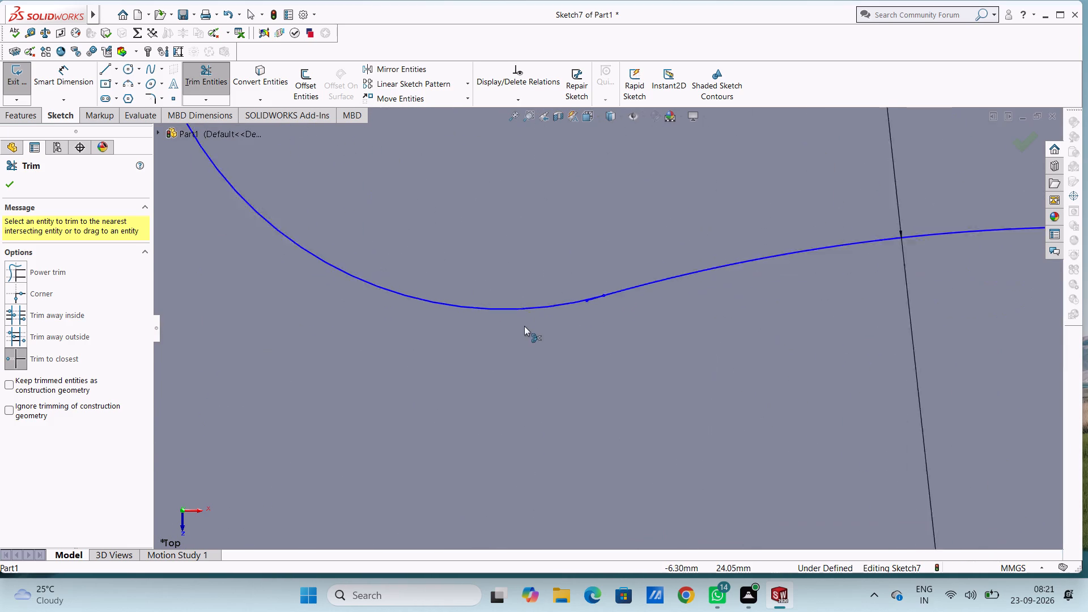
{"action": "scroll", "coordinate": [539, 322], "scroll_direction": "down", "scroll_amount": 6}
{"action": "scroll", "coordinate": [660, 249], "scroll_direction": "down", "scroll_amount": 6}
{"action": "scroll", "coordinate": [638, 314], "scroll_direction": "down", "scroll_amount": 4}
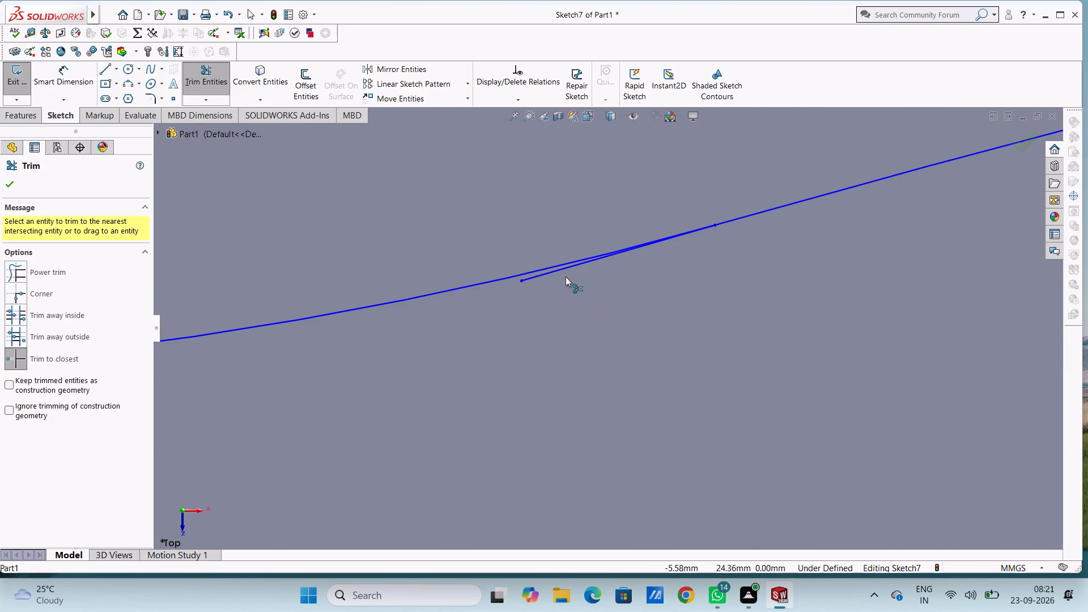
{"action": "left_click", "coordinate": [552, 273]}
Trim the inner arc's short overhang past the upper end arc of the upper-left slot.
{"action": "scroll", "coordinate": [564, 285], "scroll_direction": "up", "scroll_amount": 14}
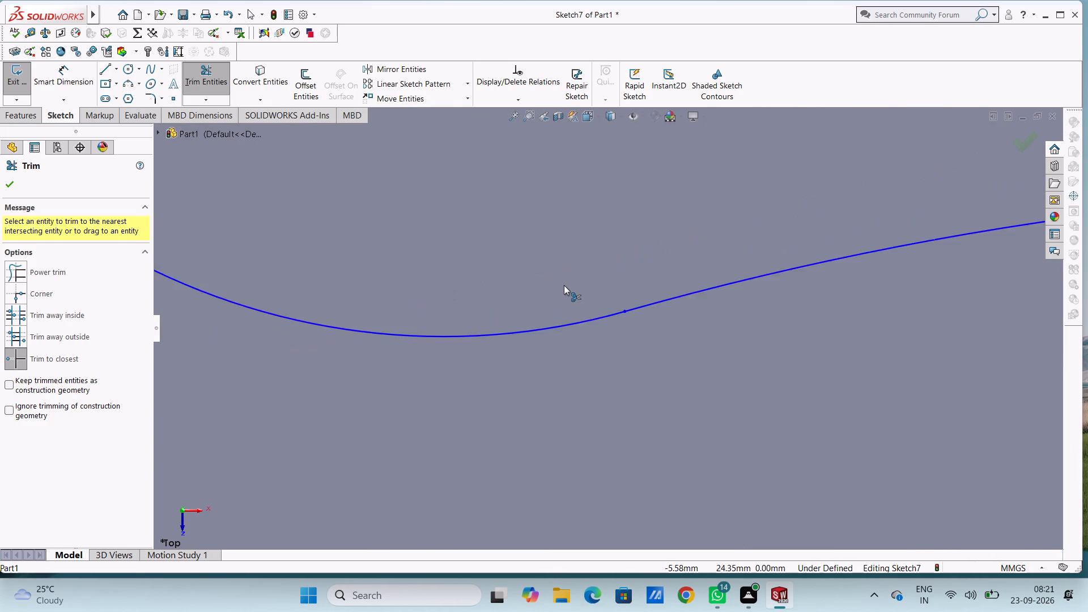
{"action": "scroll", "coordinate": [564, 285], "scroll_direction": "up", "scroll_amount": 19}
{"action": "scroll", "coordinate": [564, 285], "scroll_direction": "up", "scroll_amount": 3}
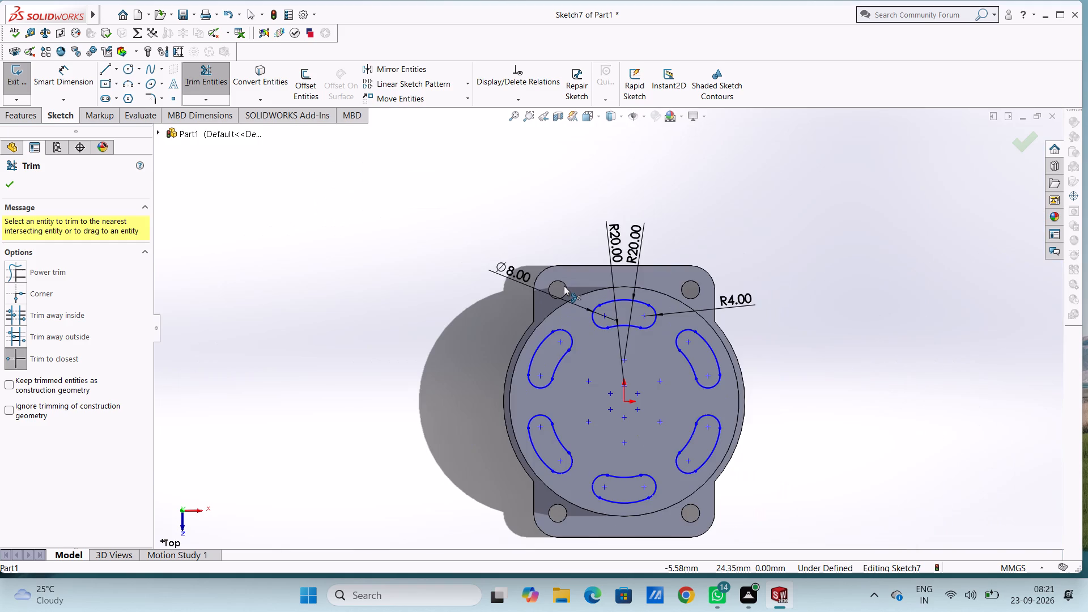
{"action": "scroll", "coordinate": [552, 376], "scroll_direction": "down", "scroll_amount": 6}
{"action": "scroll", "coordinate": [600, 322], "scroll_direction": "down", "scroll_amount": 10}
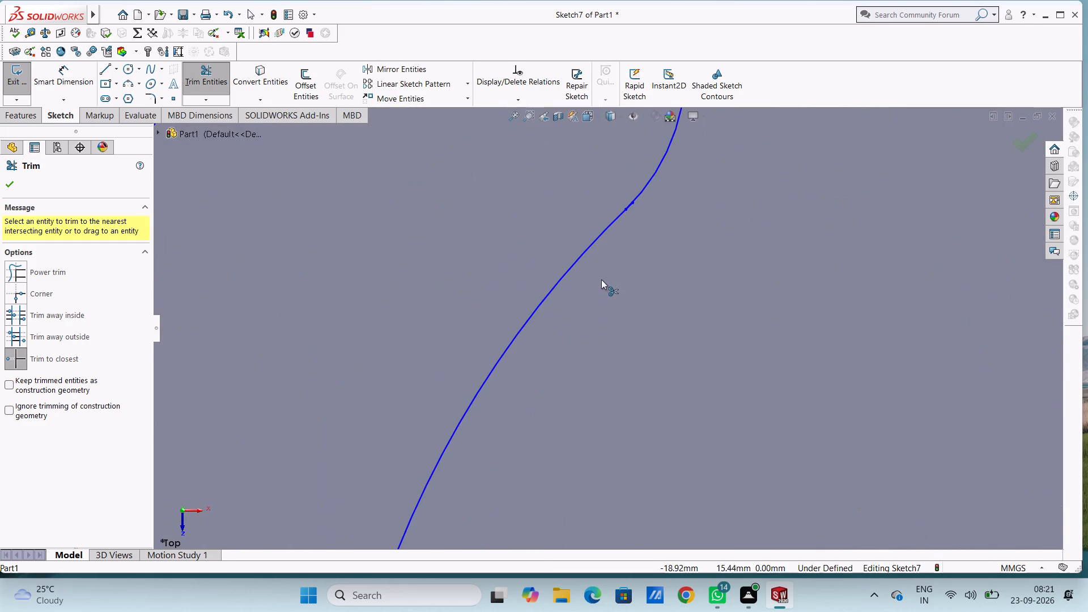
{"action": "scroll", "coordinate": [647, 190], "scroll_direction": "down", "scroll_amount": 9}
{"action": "scroll", "coordinate": [531, 417], "scroll_direction": "down", "scroll_amount": 4}
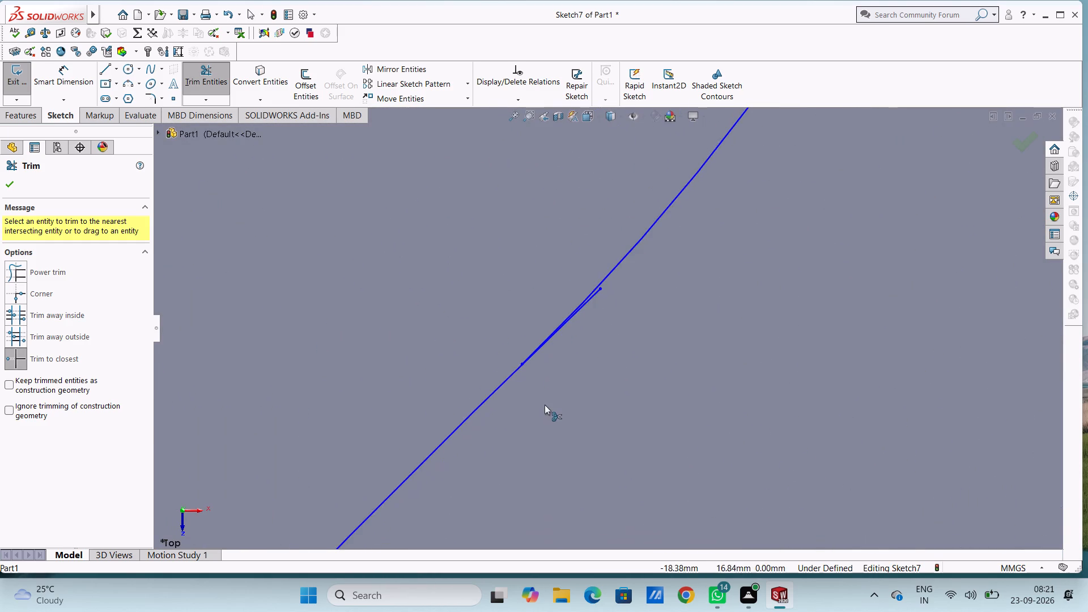
{"action": "scroll", "coordinate": [543, 403], "scroll_direction": "down", "scroll_amount": 3}
{"action": "left_click", "coordinate": [644, 199]}
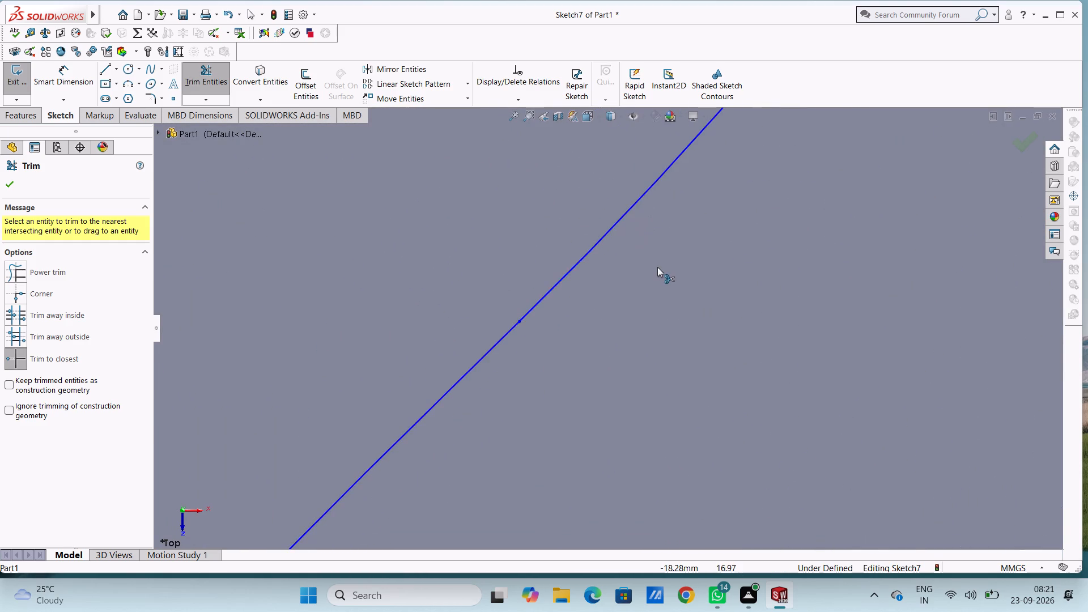
Trim the inner arc's short overhang past the lower end arc of the upper-left slot.
{"action": "scroll", "coordinate": [657, 267], "scroll_direction": "up", "scroll_amount": 20}
{"action": "scroll", "coordinate": [657, 267], "scroll_direction": "up", "scroll_amount": 14}
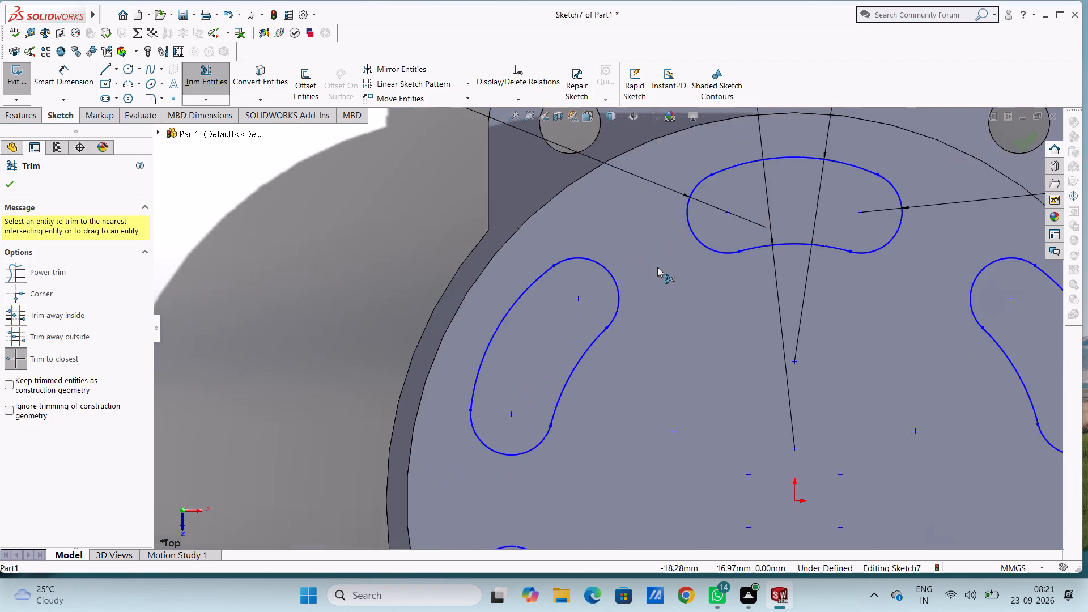
{"action": "scroll", "coordinate": [576, 450], "scroll_direction": "down", "scroll_amount": 5}
{"action": "scroll", "coordinate": [546, 355], "scroll_direction": "down", "scroll_amount": 5}
{"action": "scroll", "coordinate": [565, 313], "scroll_direction": "down", "scroll_amount": 3}
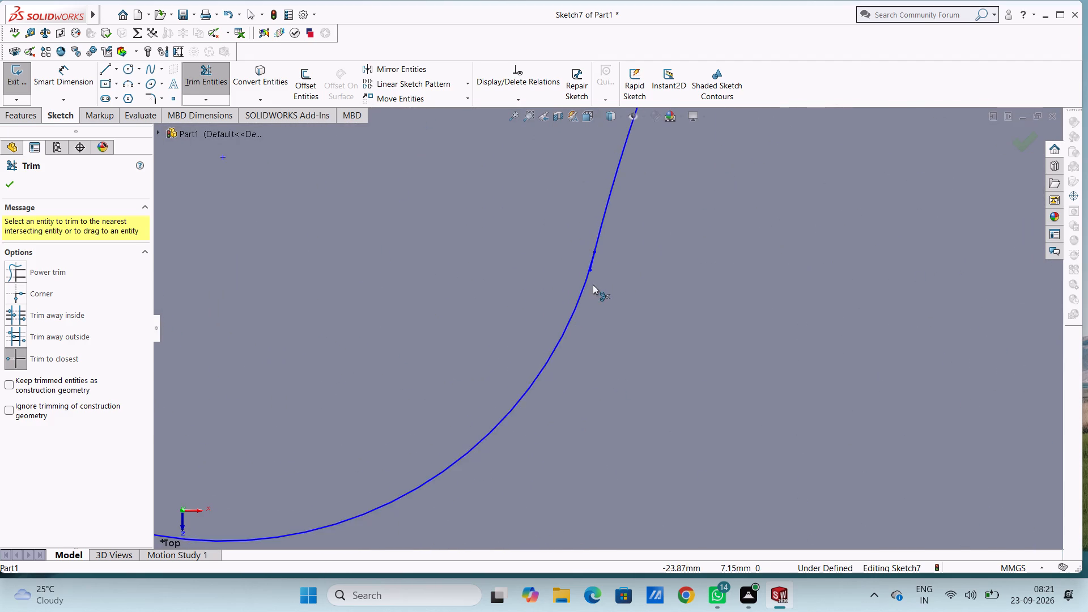
{"action": "scroll", "coordinate": [593, 284], "scroll_direction": "down", "scroll_amount": 13}
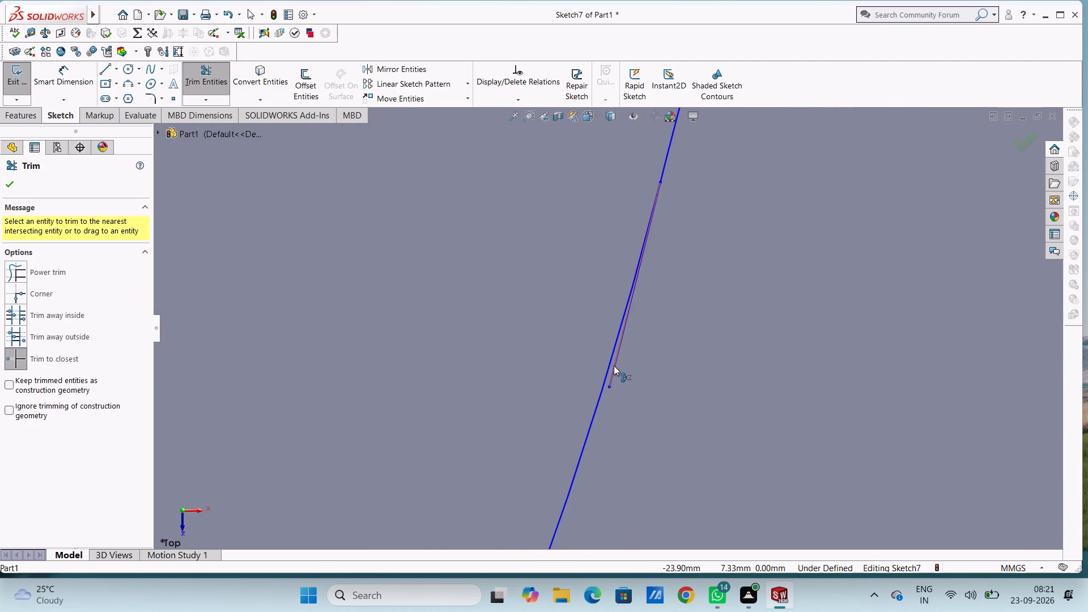
{"action": "left_click", "coordinate": [614, 365]}
Trim the inner arc's short overhang past the upper end arc of the lower-left slot.
{"action": "scroll", "coordinate": [643, 390], "scroll_direction": "down", "scroll_amount": 1}
{"action": "scroll", "coordinate": [643, 390], "scroll_direction": "up", "scroll_amount": 20}
{"action": "scroll", "coordinate": [643, 390], "scroll_direction": "up", "scroll_amount": 6}
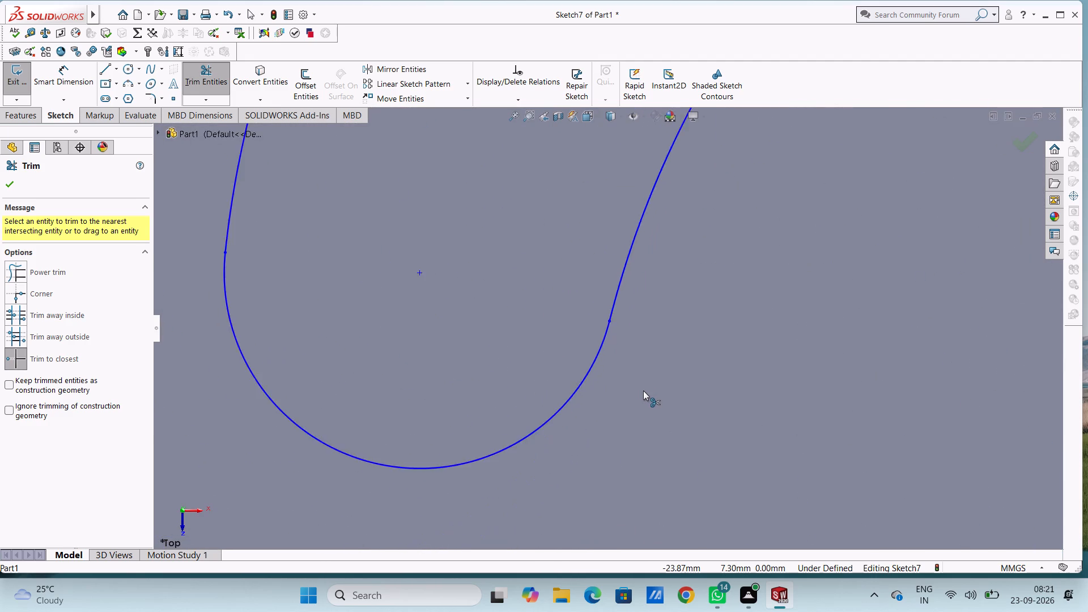
{"action": "scroll", "coordinate": [643, 390], "scroll_direction": "up", "scroll_amount": 16}
{"action": "scroll", "coordinate": [643, 390], "scroll_direction": "down", "scroll_amount": 5}
{"action": "scroll", "coordinate": [597, 313], "scroll_direction": "down", "scroll_amount": 3}
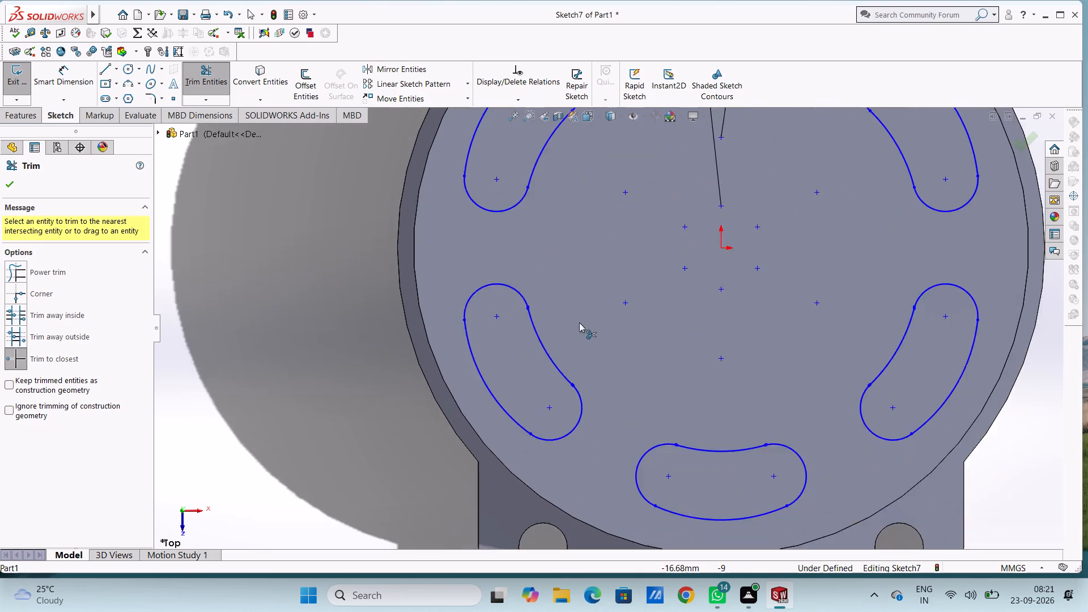
{"action": "scroll", "coordinate": [579, 322], "scroll_direction": "down", "scroll_amount": 5}
{"action": "scroll", "coordinate": [435, 306], "scroll_direction": "down", "scroll_amount": 5}
{"action": "scroll", "coordinate": [467, 261], "scroll_direction": "down", "scroll_amount": 5}
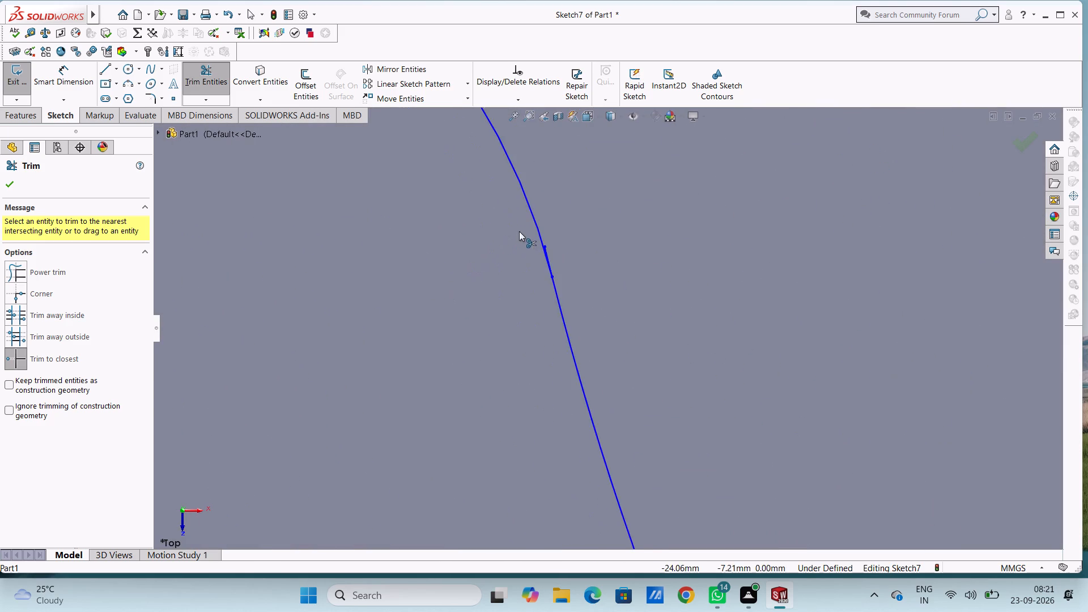
{"action": "scroll", "coordinate": [519, 231], "scroll_direction": "down", "scroll_amount": 2}
{"action": "scroll", "coordinate": [575, 270], "scroll_direction": "down", "scroll_amount": 4}
{"action": "scroll", "coordinate": [604, 311], "scroll_direction": "down", "scroll_amount": 4}
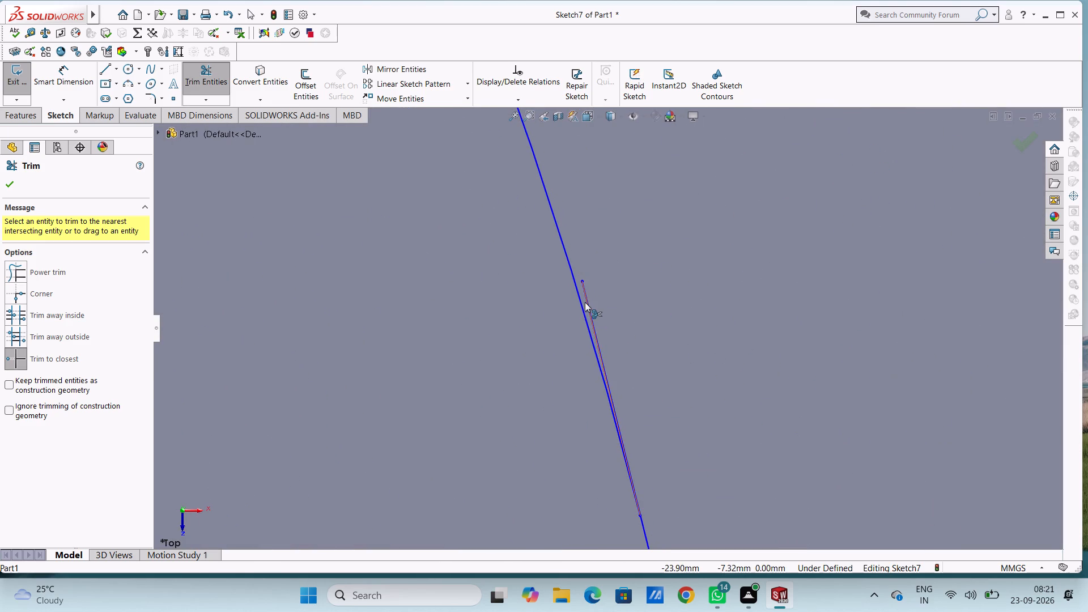
{"action": "left_click", "coordinate": [585, 302]}
Trim the inner arc's short overhang past the lower end arc of the lower-left slot.
{"action": "scroll", "coordinate": [605, 333], "scroll_direction": "up", "scroll_amount": 20}
{"action": "scroll", "coordinate": [605, 333], "scroll_direction": "up", "scroll_amount": 3}
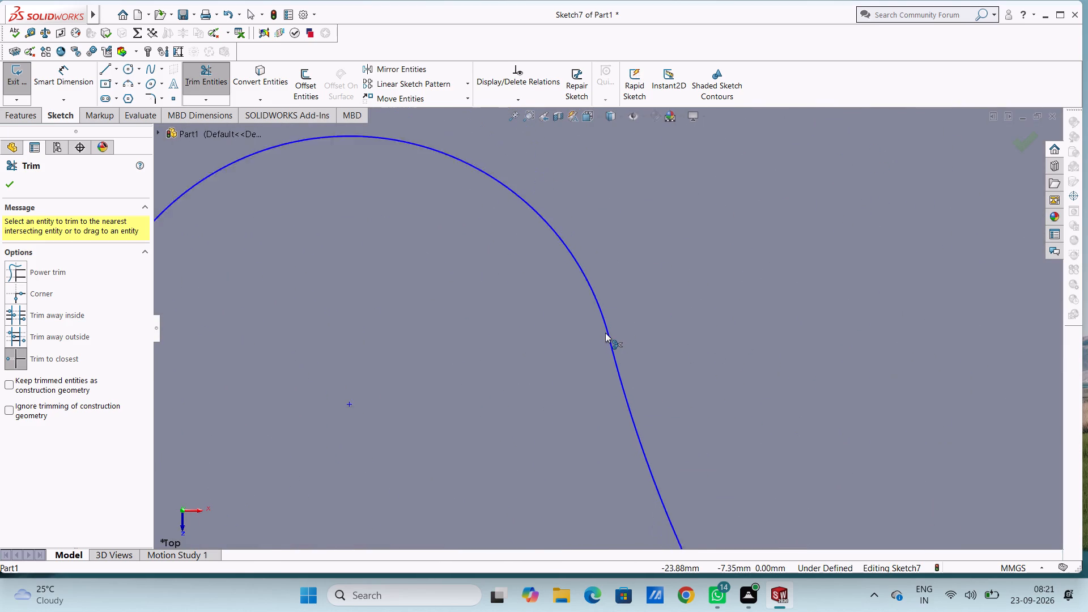
{"action": "scroll", "coordinate": [605, 333], "scroll_direction": "up", "scroll_amount": 18}
{"action": "scroll", "coordinate": [645, 376], "scroll_direction": "down", "scroll_amount": 7}
{"action": "scroll", "coordinate": [595, 306], "scroll_direction": "down", "scroll_amount": 5}
{"action": "scroll", "coordinate": [594, 348], "scroll_direction": "up", "scroll_amount": 1}
{"action": "scroll", "coordinate": [563, 367], "scroll_direction": "down", "scroll_amount": 2}
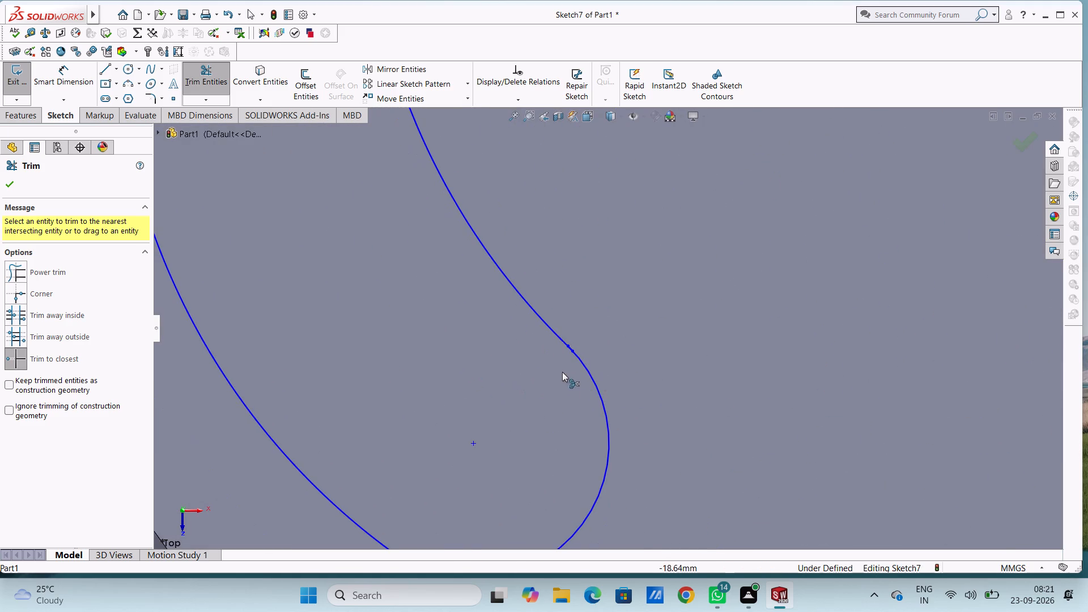
{"action": "scroll", "coordinate": [562, 372], "scroll_direction": "down", "scroll_amount": 7}
{"action": "scroll", "coordinate": [608, 288], "scroll_direction": "down", "scroll_amount": 7}
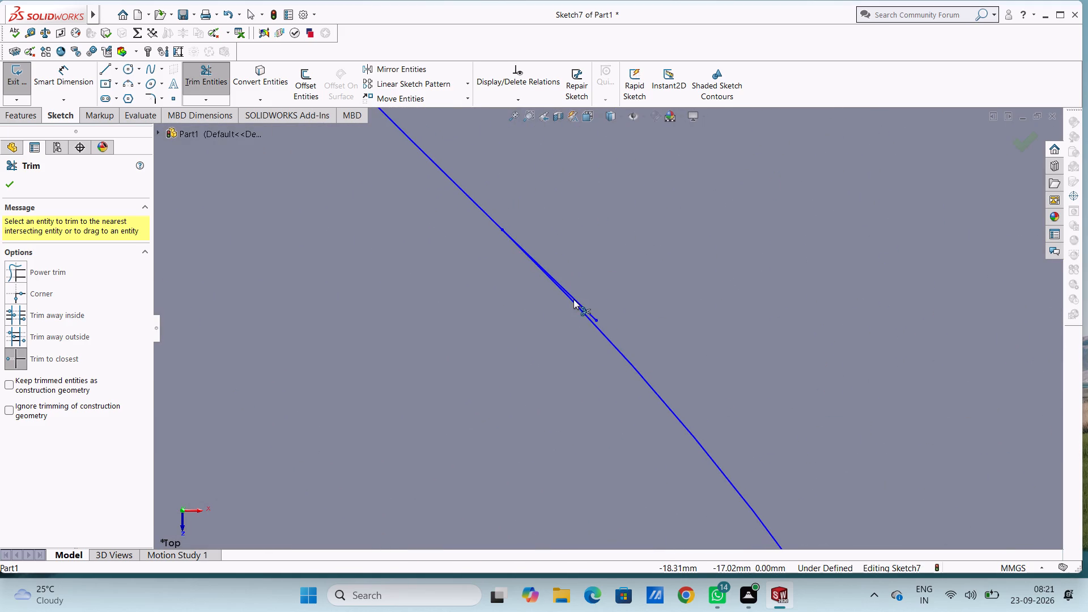
{"action": "left_click", "coordinate": [590, 313]}
Trim the inner arc's short overhang past the left end arc of the bottom slot.
{"action": "scroll", "coordinate": [662, 304], "scroll_direction": "up", "scroll_amount": 2}
{"action": "scroll", "coordinate": [662, 304], "scroll_direction": "up", "scroll_amount": 20}
{"action": "scroll", "coordinate": [662, 304], "scroll_direction": "up", "scroll_amount": 6}
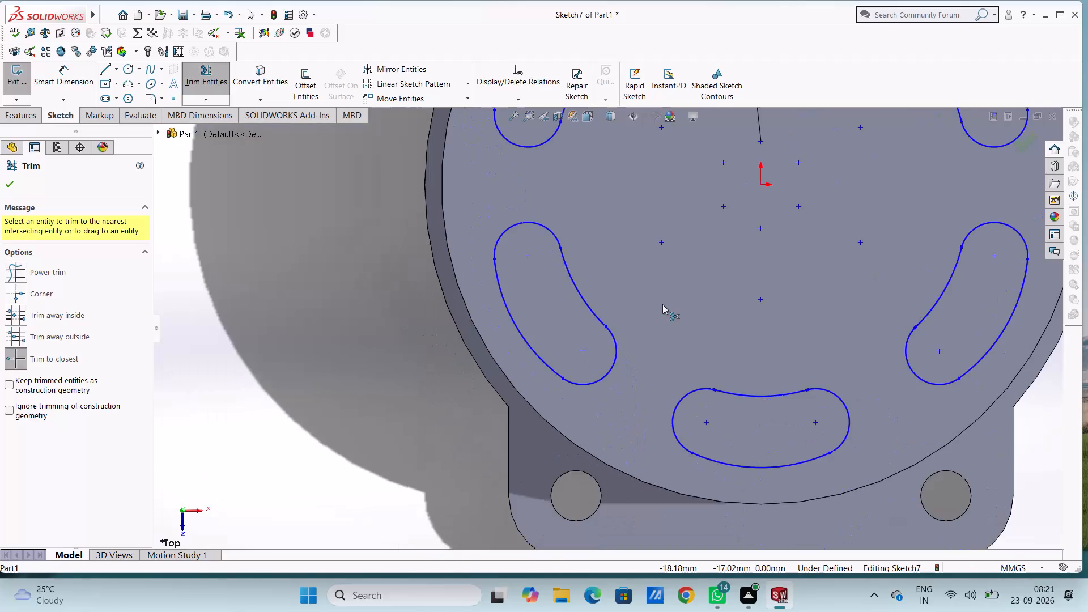
{"action": "scroll", "coordinate": [735, 407], "scroll_direction": "down", "scroll_amount": 8}
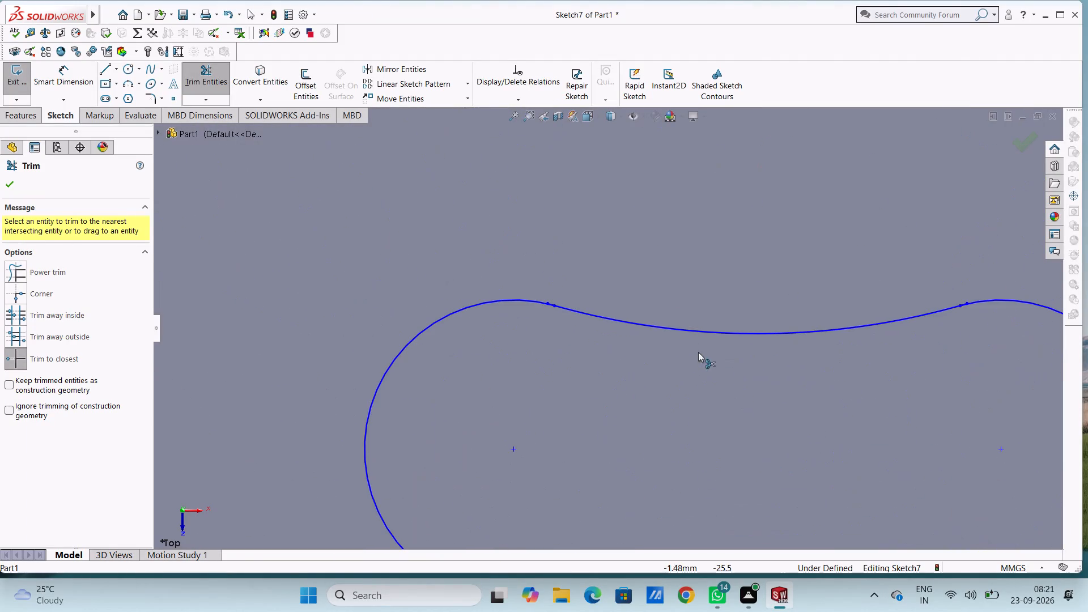
{"action": "scroll", "coordinate": [463, 287], "scroll_direction": "down", "scroll_amount": 3}
{"action": "scroll", "coordinate": [552, 330], "scroll_direction": "down", "scroll_amount": 8}
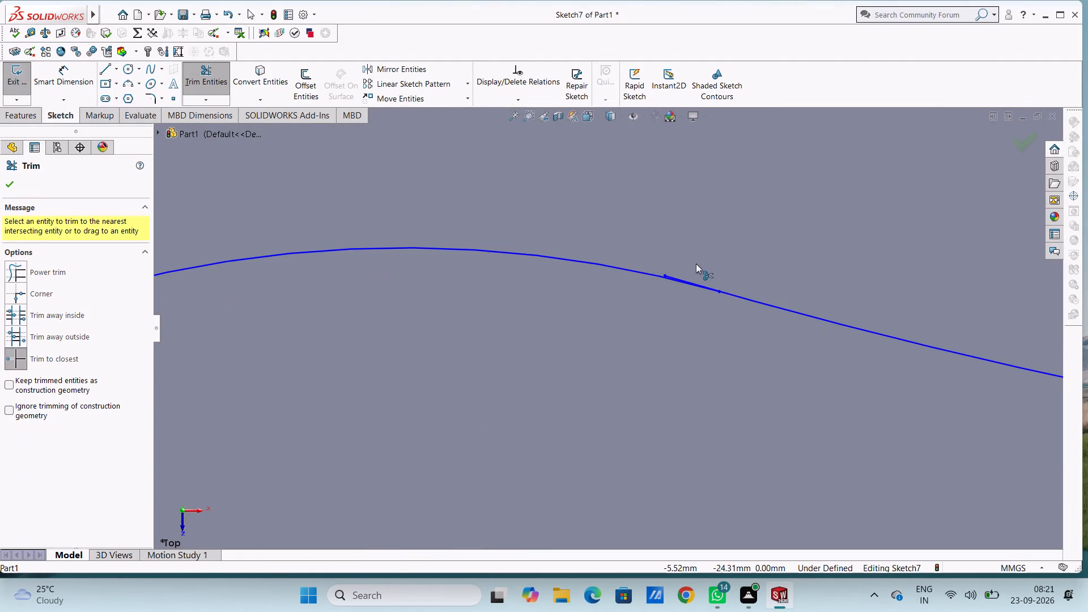
{"action": "scroll", "coordinate": [701, 279], "scroll_direction": "down", "scroll_amount": 6}
{"action": "scroll", "coordinate": [704, 270], "scroll_direction": "up", "scroll_amount": 1}
{"action": "scroll", "coordinate": [690, 288], "scroll_direction": "down", "scroll_amount": 4}
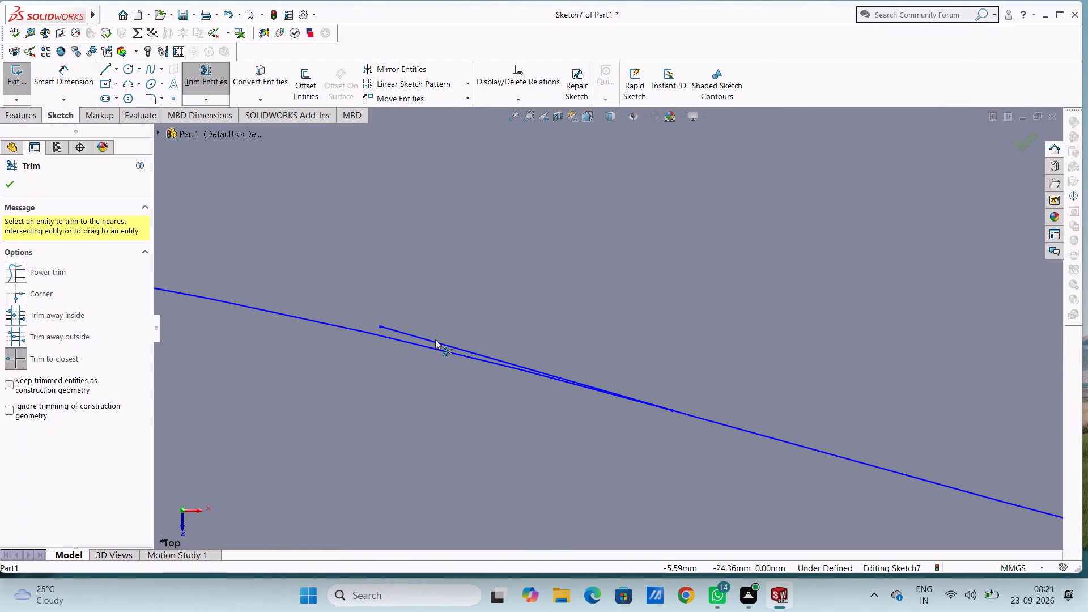
{"action": "left_click", "coordinate": [435, 339]}
Trim the inner arc's short overhang past the right end arc of the bottom slot.
{"action": "scroll", "coordinate": [861, 466], "scroll_direction": "up", "scroll_amount": 9}
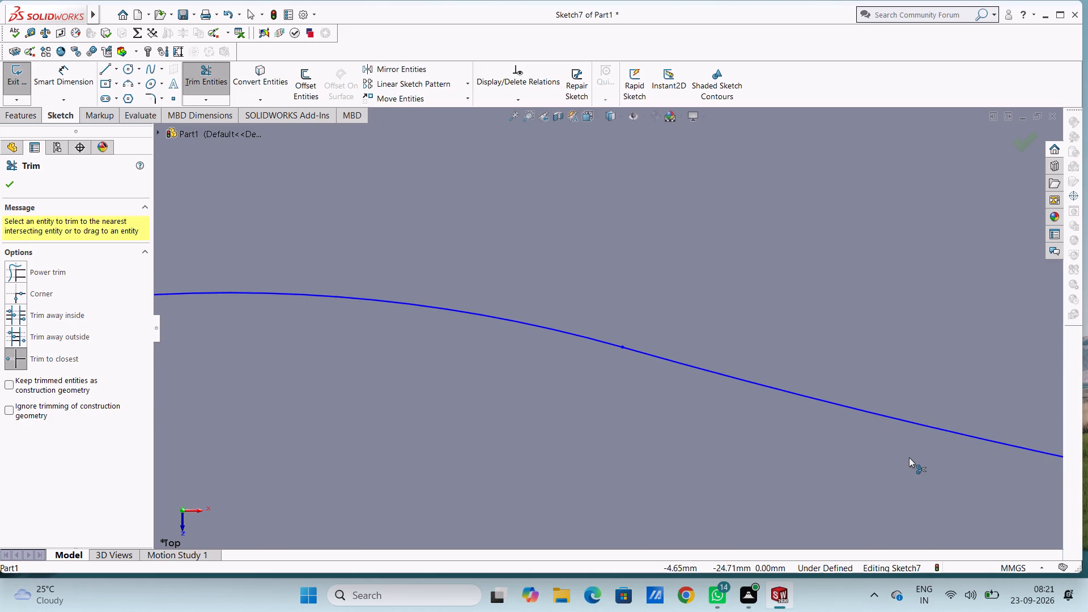
{"action": "scroll", "coordinate": [911, 451], "scroll_direction": "up", "scroll_amount": 20}
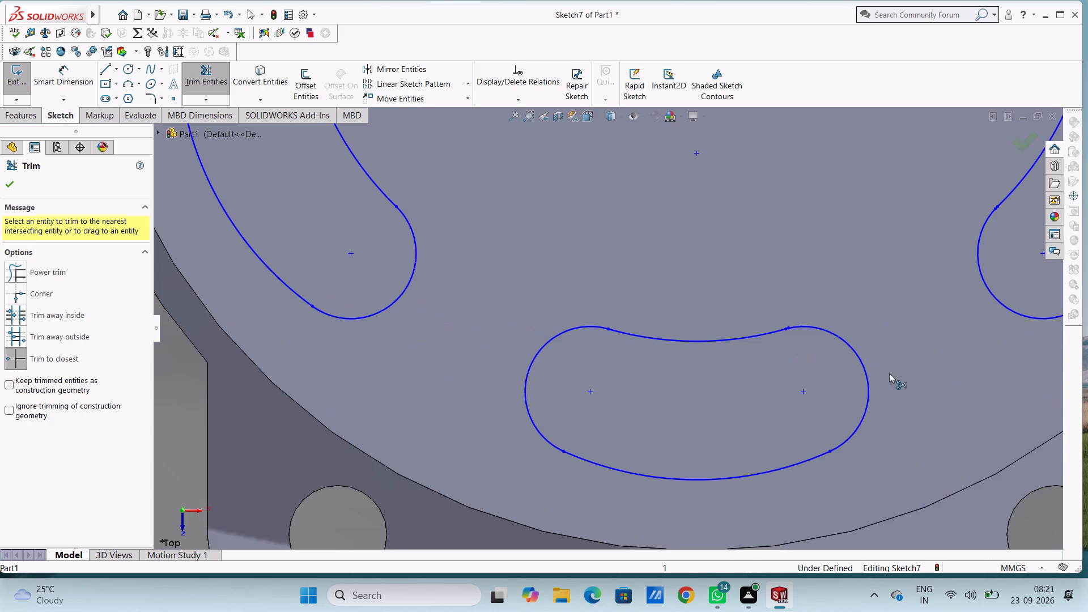
{"action": "scroll", "coordinate": [877, 350], "scroll_direction": "down", "scroll_amount": 7}
{"action": "scroll", "coordinate": [695, 316], "scroll_direction": "down", "scroll_amount": 9}
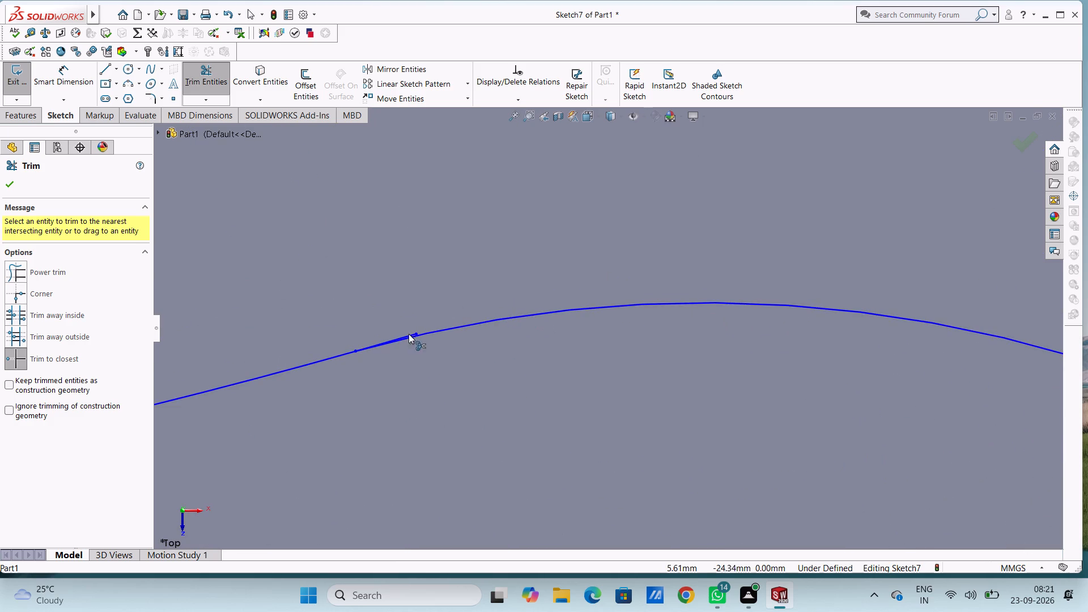
{"action": "scroll", "coordinate": [402, 348], "scroll_direction": "down", "scroll_amount": 7}
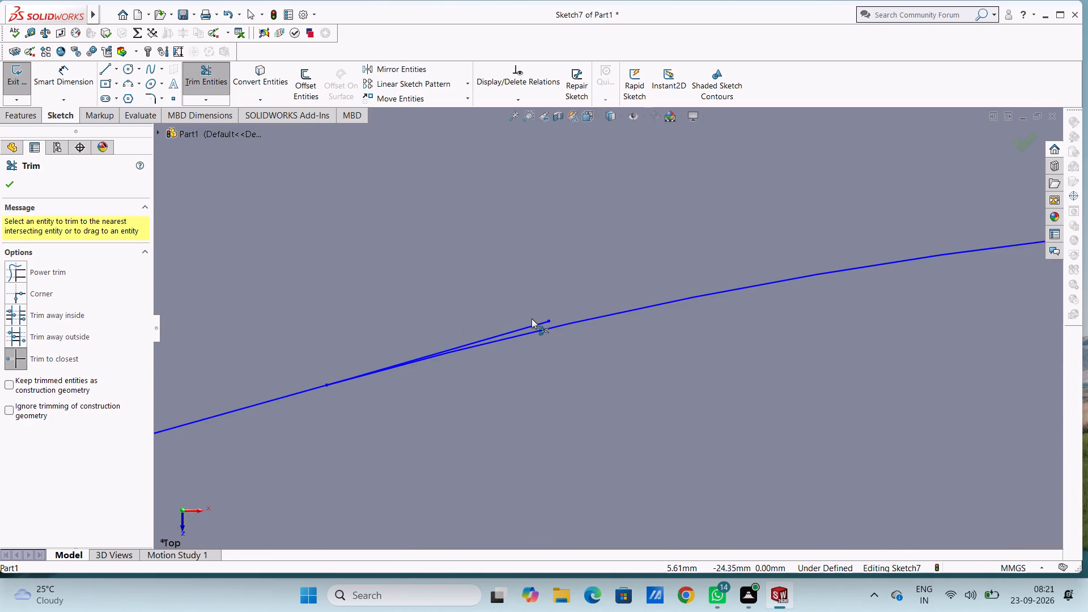
{"action": "left_click", "coordinate": [534, 322]}
Trim the inner arc's short overhang past the lower end arc of the lower-right slot.
{"action": "scroll", "coordinate": [534, 322], "scroll_direction": "up", "scroll_amount": 20}
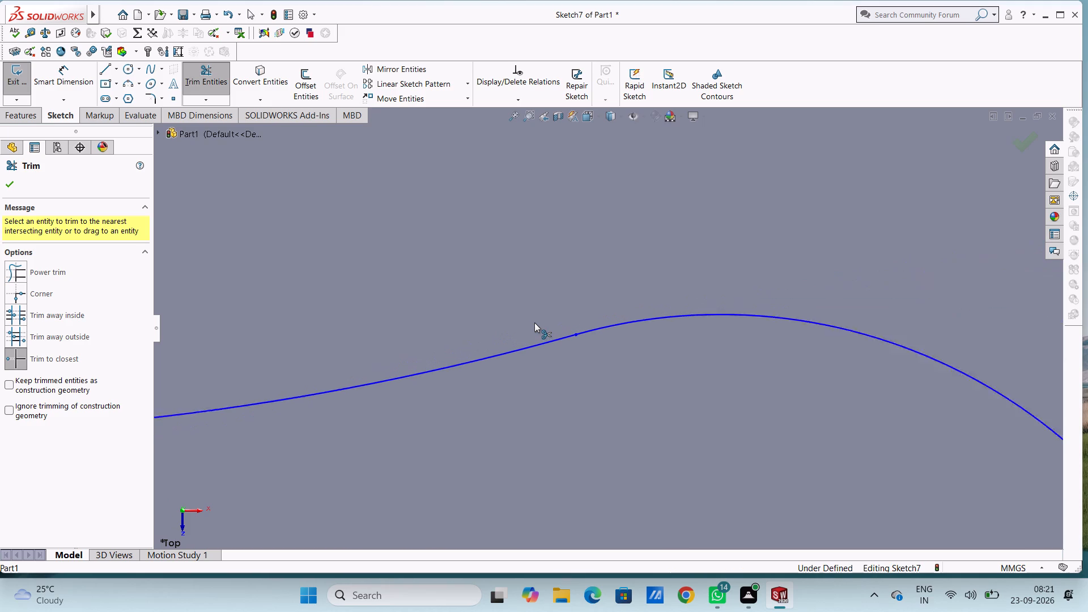
{"action": "scroll", "coordinate": [534, 322], "scroll_direction": "up", "scroll_amount": 18}
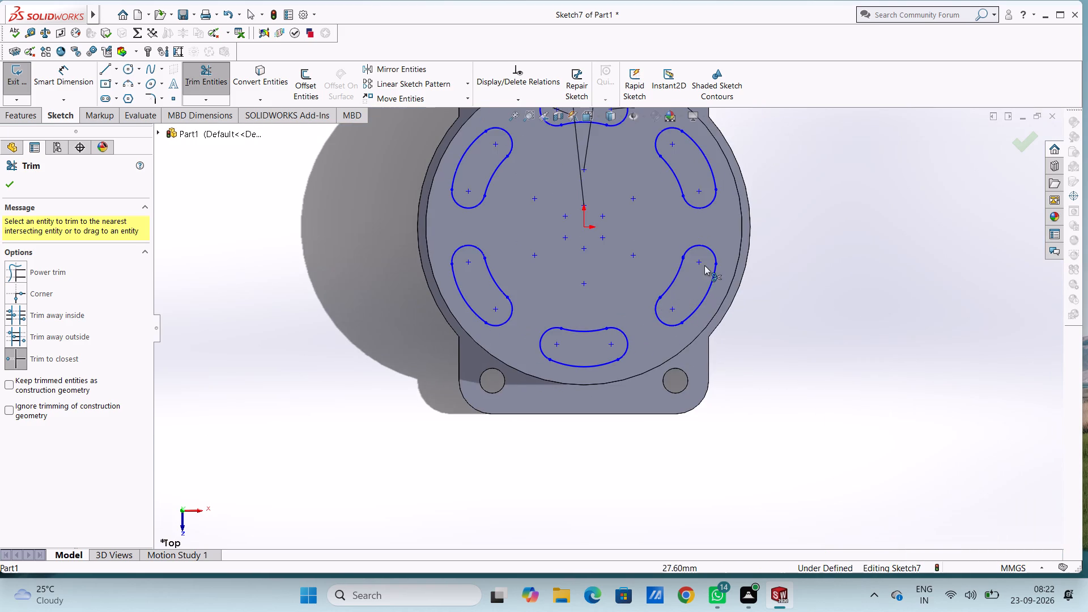
{"action": "scroll", "coordinate": [704, 265], "scroll_direction": "down", "scroll_amount": 6}
{"action": "scroll", "coordinate": [525, 400], "scroll_direction": "down", "scroll_amount": 5}
{"action": "scroll", "coordinate": [598, 271], "scroll_direction": "down", "scroll_amount": 6}
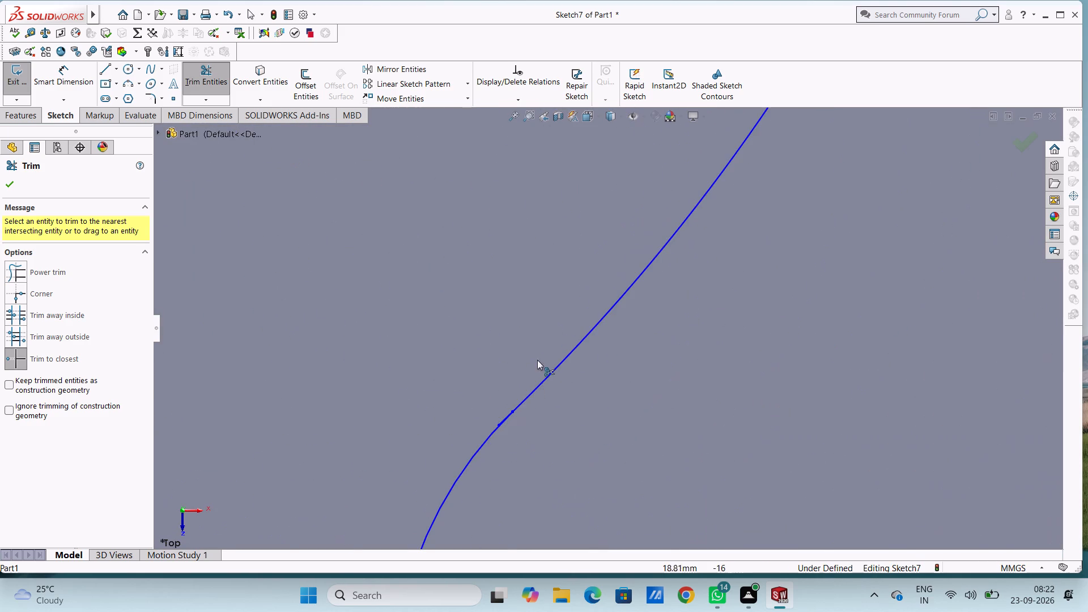
{"action": "scroll", "coordinate": [495, 446], "scroll_direction": "down", "scroll_amount": 5}
{"action": "scroll", "coordinate": [555, 315], "scroll_direction": "down", "scroll_amount": 6}
{"action": "scroll", "coordinate": [613, 413], "scroll_direction": "down", "scroll_amount": 5}
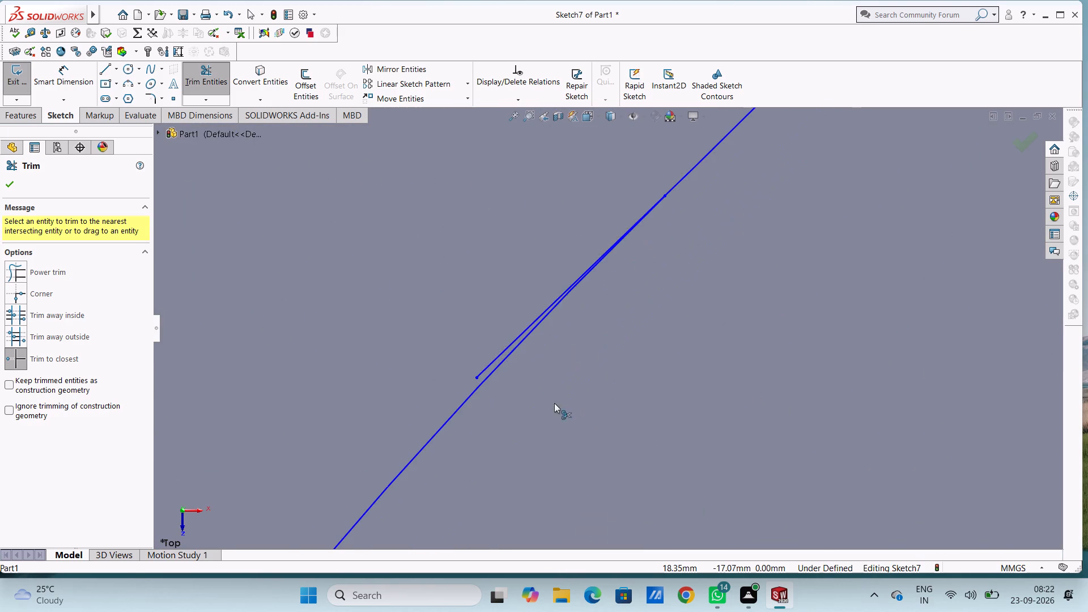
{"action": "left_click", "coordinate": [495, 358]}
Trim the inner arc's short overhang past the upper end arc of the lower-right slot and finish trimming.
{"action": "scroll", "coordinate": [495, 358], "scroll_direction": "up", "scroll_amount": 5}
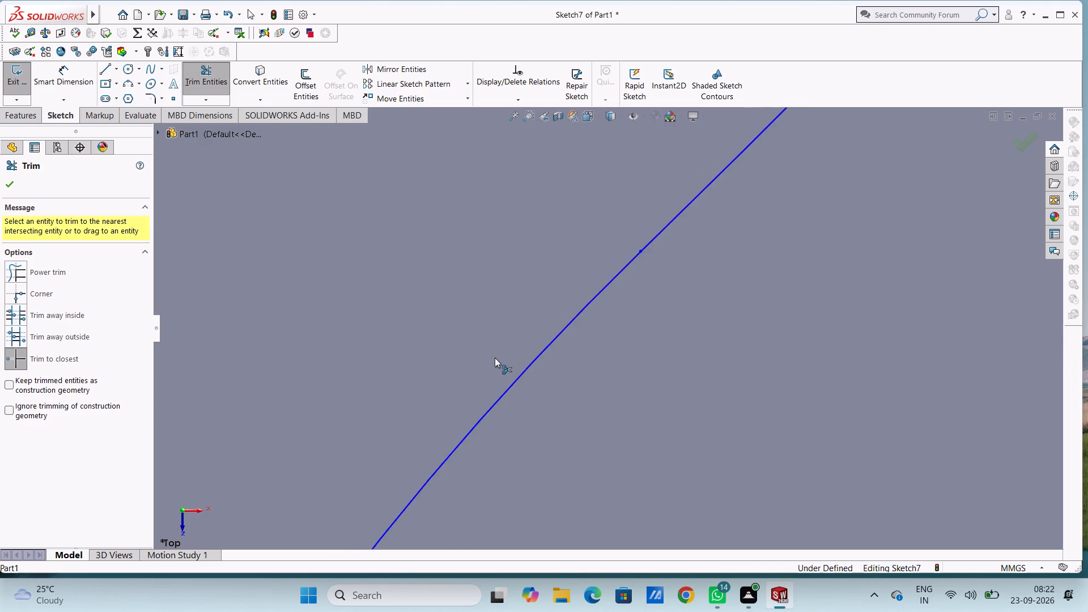
{"action": "scroll", "coordinate": [495, 358], "scroll_direction": "up", "scroll_amount": 5}
{"action": "scroll", "coordinate": [853, 241], "scroll_direction": "up", "scroll_amount": 4}
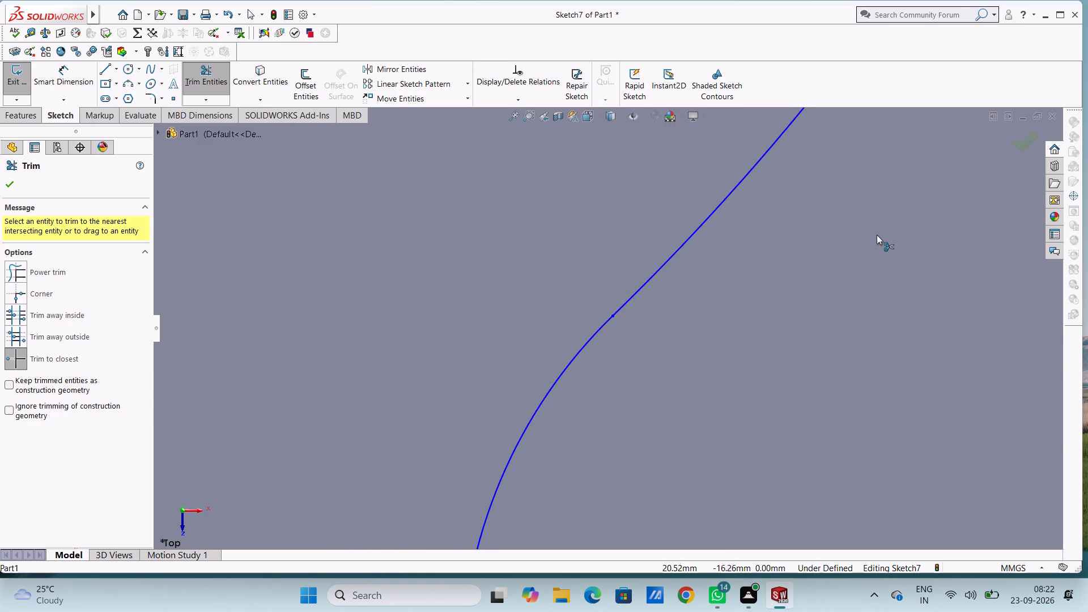
{"action": "middle_click_drag", "start_coordinate": [877, 235], "coordinate": [837, 277]}
{"action": "scroll", "coordinate": [837, 277], "scroll_direction": "up", "scroll_amount": 8}
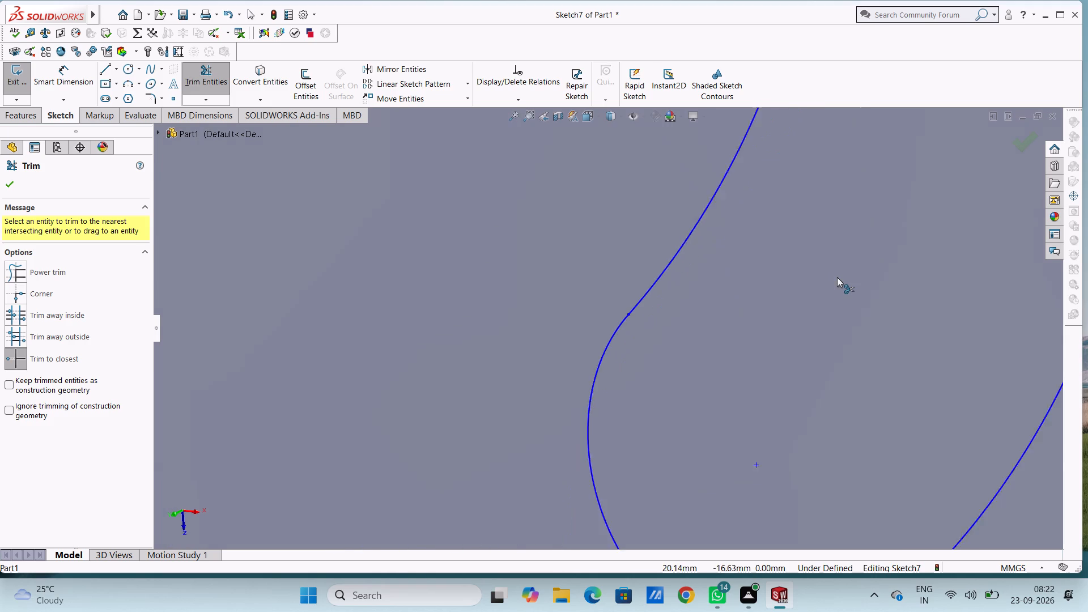
{"action": "scroll", "coordinate": [837, 277], "scroll_direction": "up", "scroll_amount": 5}
{"action": "scroll", "coordinate": [648, 234], "scroll_direction": "down", "scroll_amount": 11}
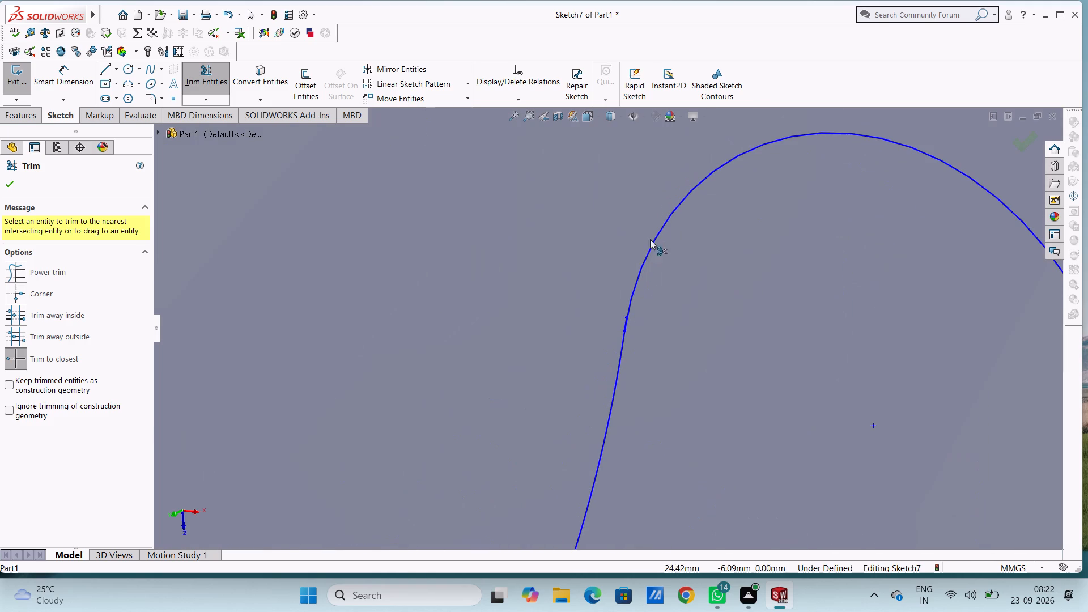
{"action": "scroll", "coordinate": [647, 335], "scroll_direction": "down", "scroll_amount": 6}
{"action": "scroll", "coordinate": [557, 308], "scroll_direction": "down", "scroll_amount": 5}
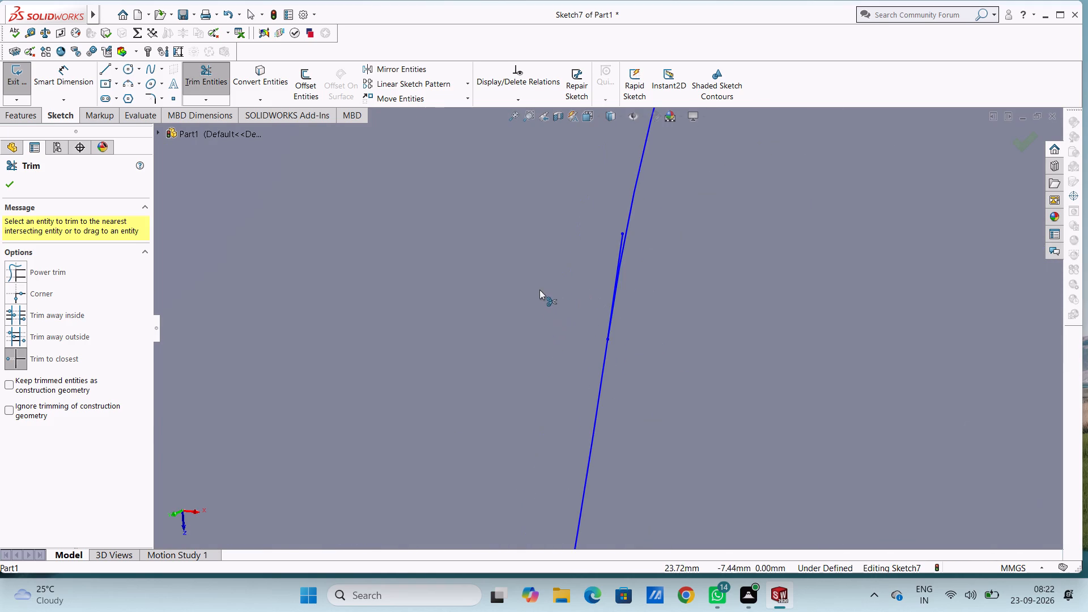
{"action": "scroll", "coordinate": [647, 223], "scroll_direction": "down", "scroll_amount": 6}
{"action": "scroll", "coordinate": [629, 240], "scroll_direction": "up", "scroll_amount": 1}
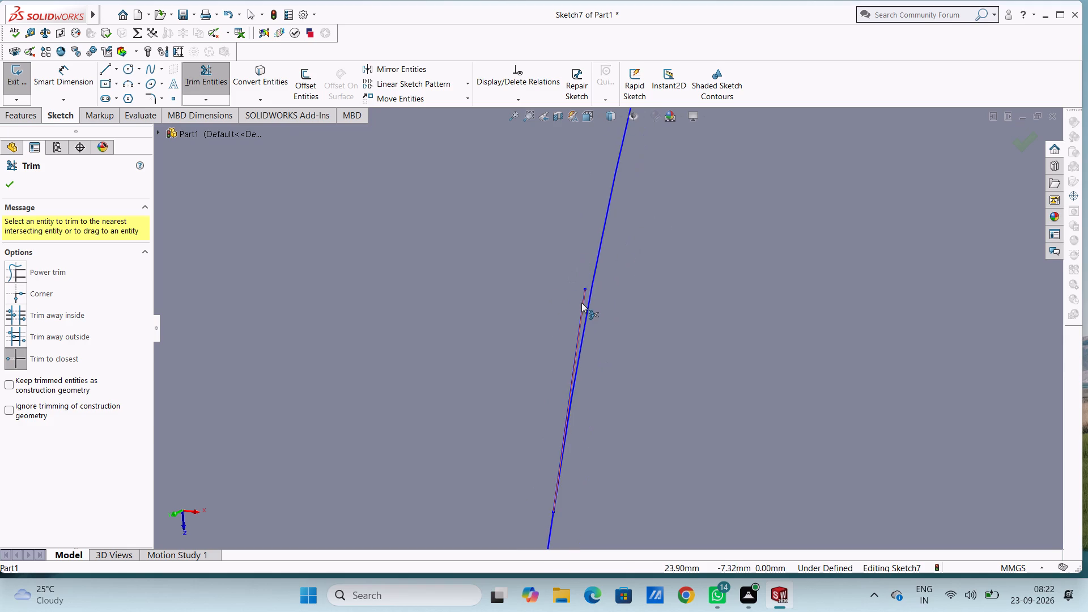
{"action": "left_click", "coordinate": [581, 303]}
{"action": "scroll", "coordinate": [581, 303], "scroll_direction": "up", "scroll_amount": 5}
{"action": "scroll", "coordinate": [580, 300], "scroll_direction": "up", "scroll_amount": 17}
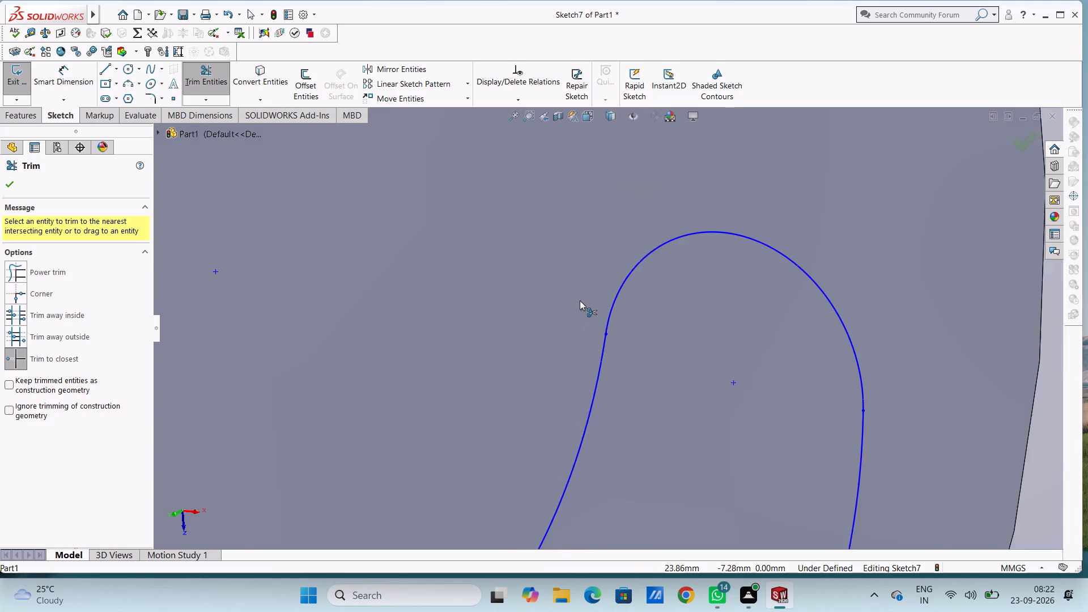
{"action": "scroll", "coordinate": [580, 300], "scroll_direction": "up", "scroll_amount": 15}
{"action": "scroll", "coordinate": [583, 250], "scroll_direction": "down", "scroll_amount": 10}
{"action": "scroll", "coordinate": [636, 445], "scroll_direction": "down", "scroll_amount": 7}
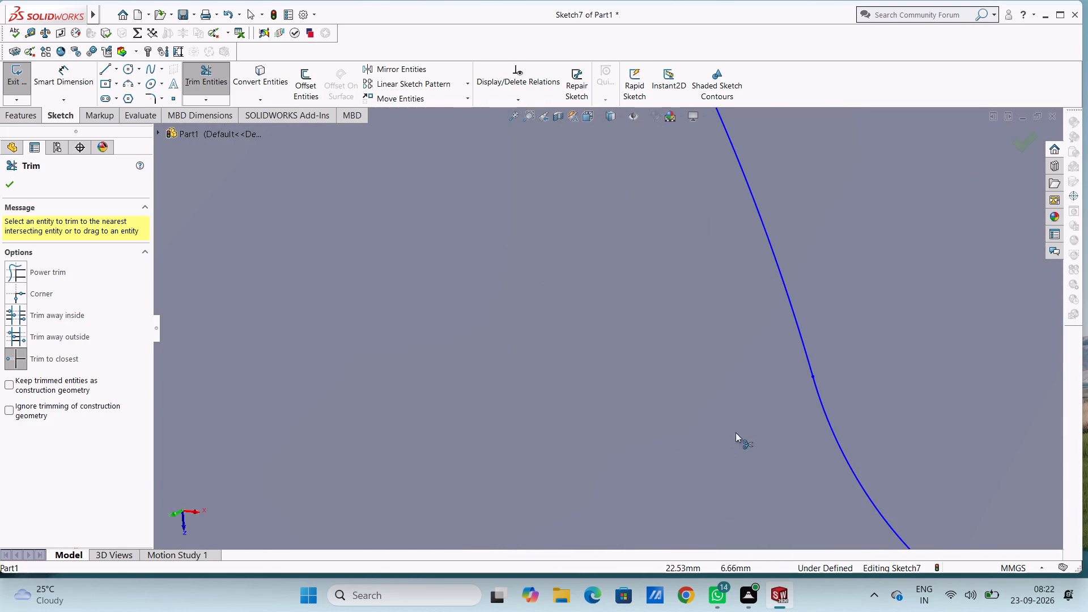
{"action": "key", "text": "ctrl+5"}
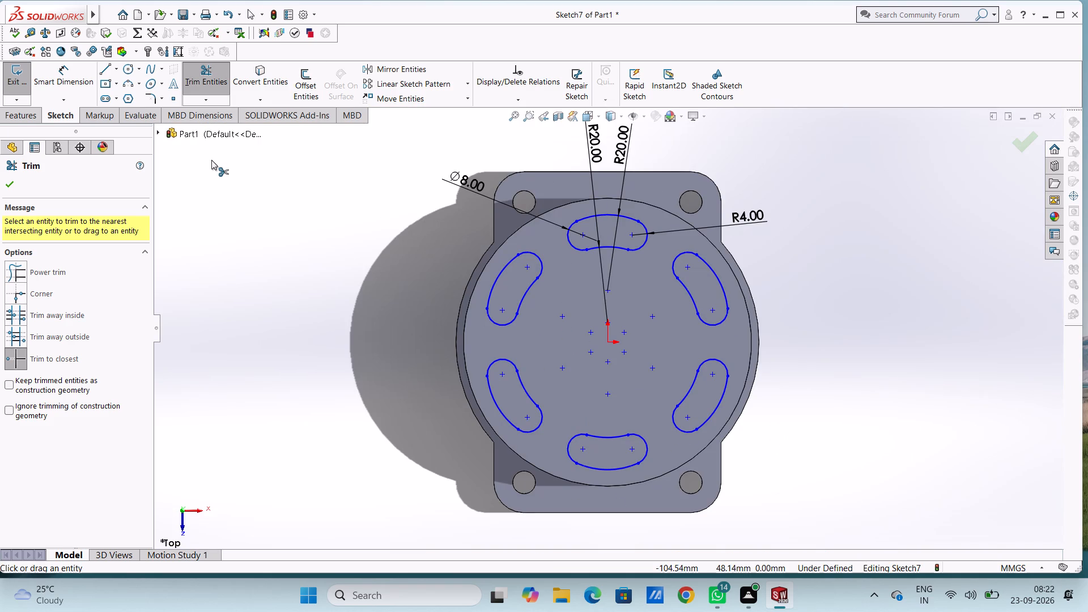
{"action": "left_click", "coordinate": [12, 184]}
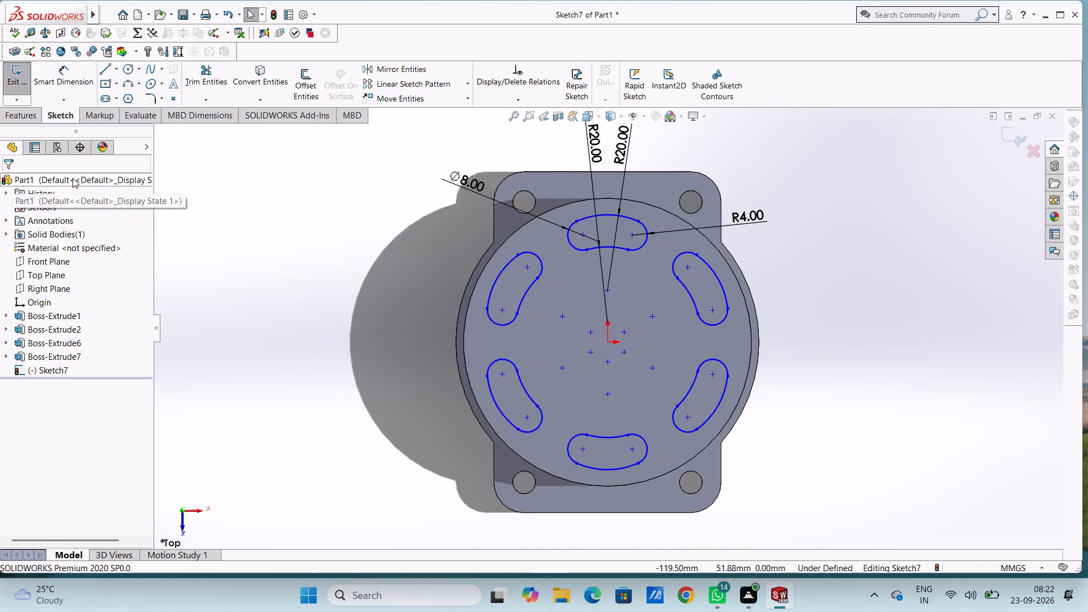
Cut-extrude the six curved slots as a blind cut 20 mm deep into the cylinder.
{"action": "left_click", "coordinate": [28, 114]}
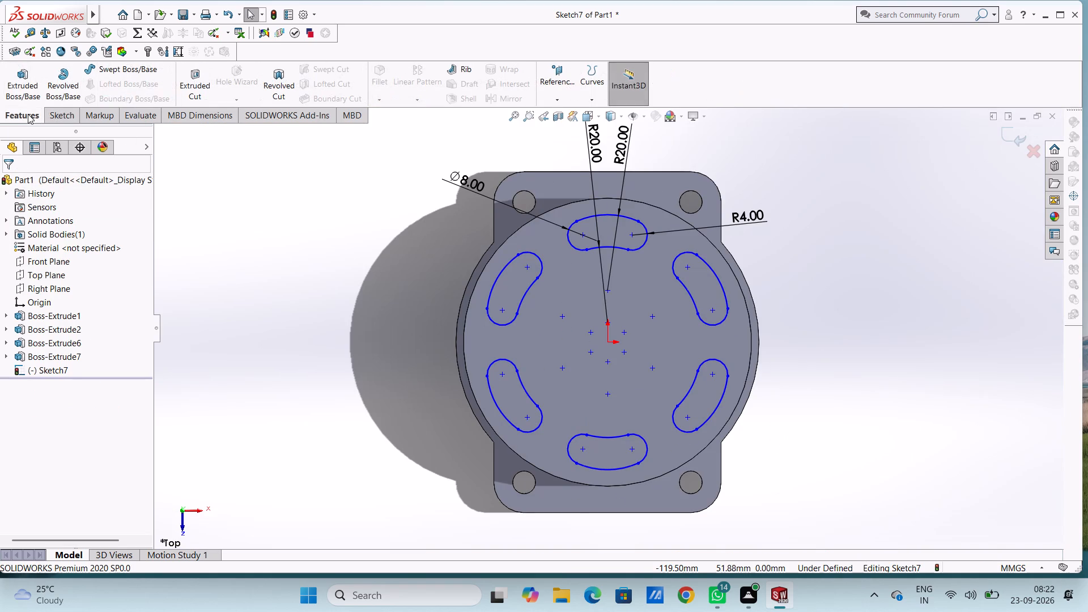
{"action": "left_click", "coordinate": [195, 80]}
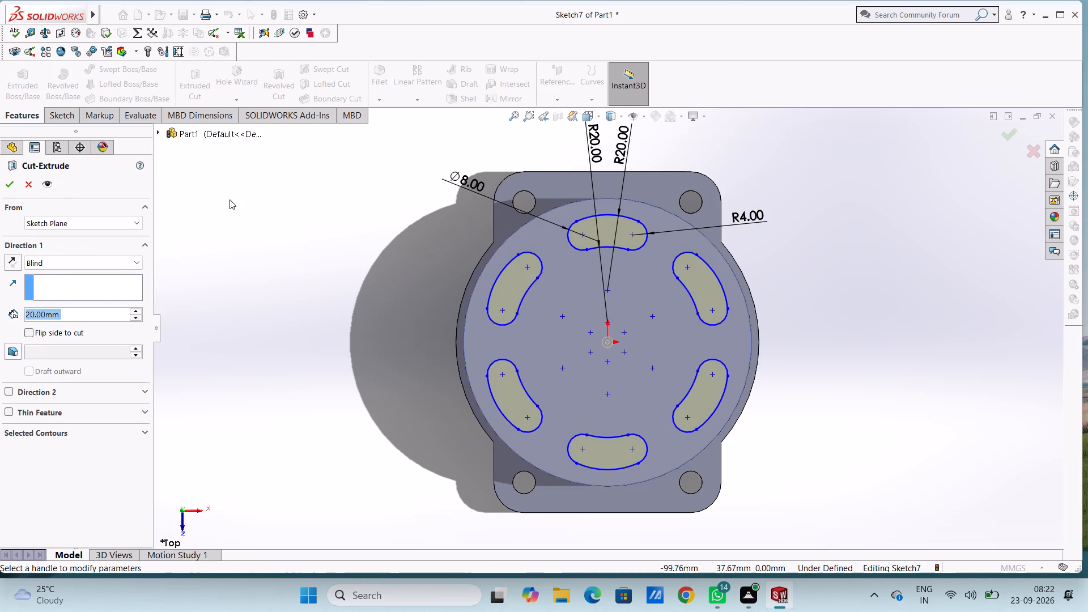
{"action": "middle_click_drag", "start_coordinate": [283, 207], "coordinate": [233, 171]}
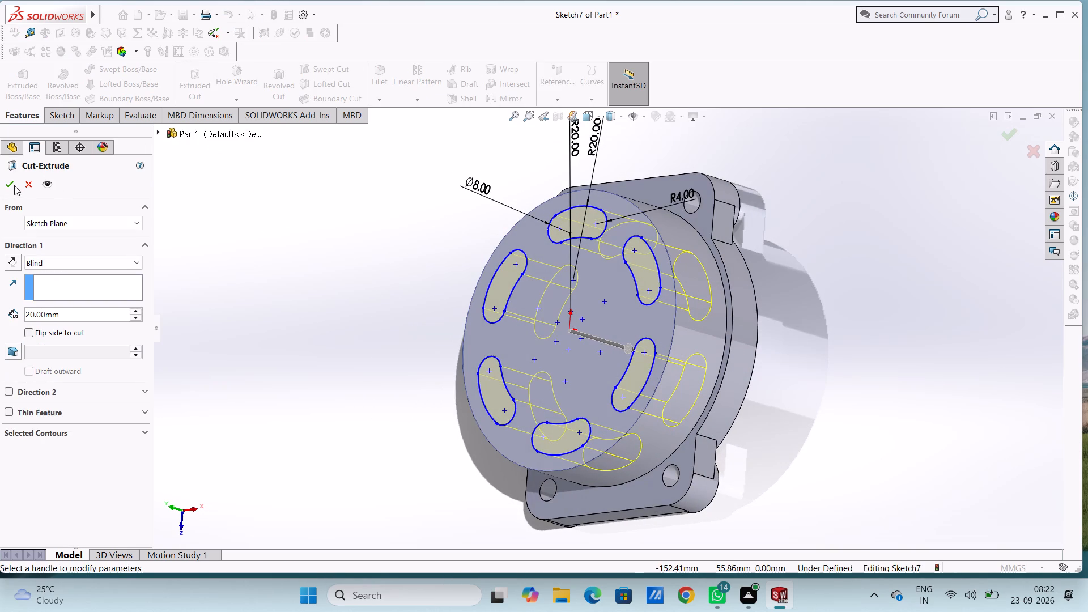
{"action": "left_click", "coordinate": [12, 187]}
{"action": "left_click", "coordinate": [235, 240]}
{"action": "middle_click_drag", "start_coordinate": [266, 237], "coordinate": [269, 237]}
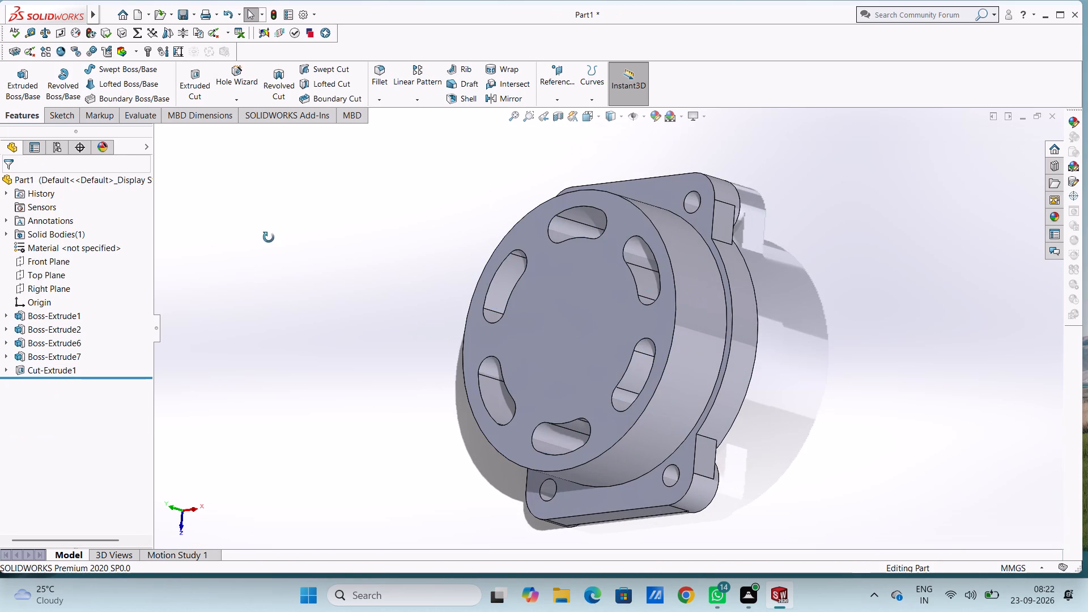
{"action": "middle_click_drag", "start_coordinate": [269, 237], "coordinate": [312, 260]}
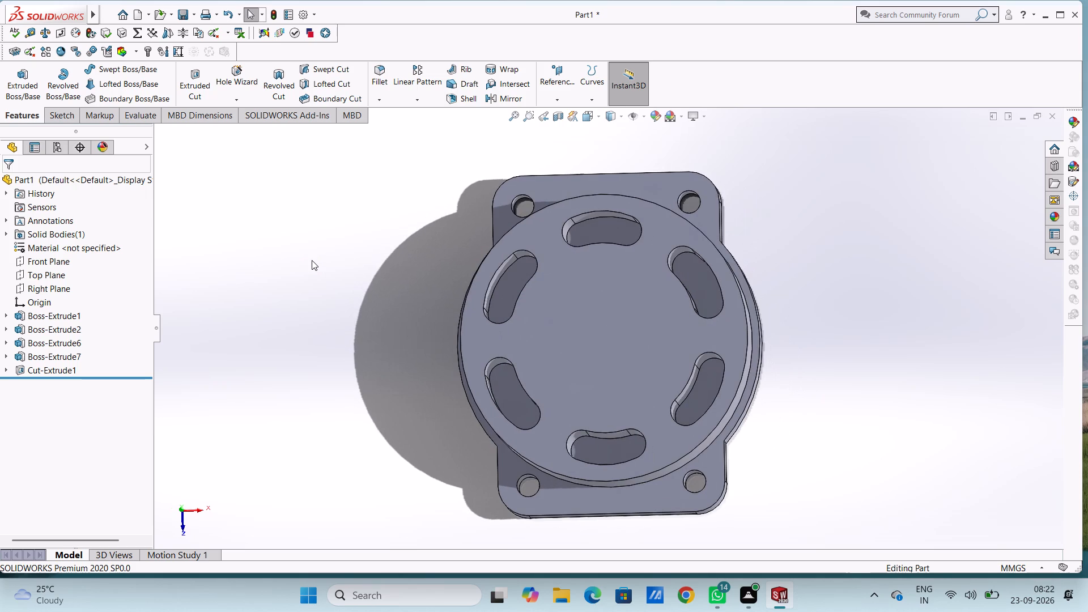
Start a sketch on the 76 mm cylinder's slotted end face and draw a circle of radius 25 mm centred on the origin.
{"action": "key", "text": "ctrl+5"}
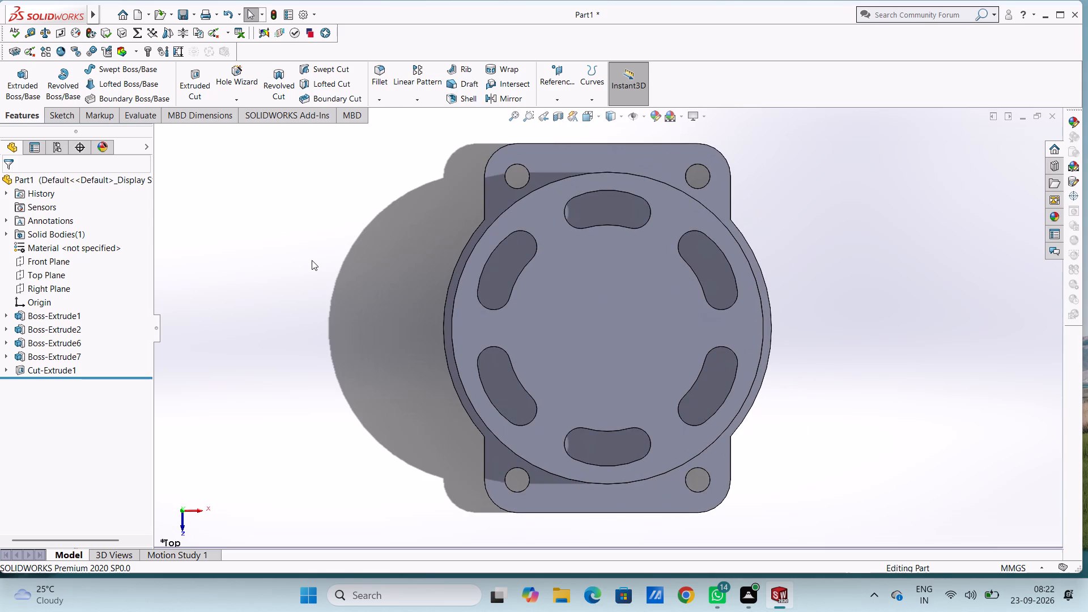
{"action": "left_click", "coordinate": [624, 320]}
{"action": "left_click", "coordinate": [669, 289]}
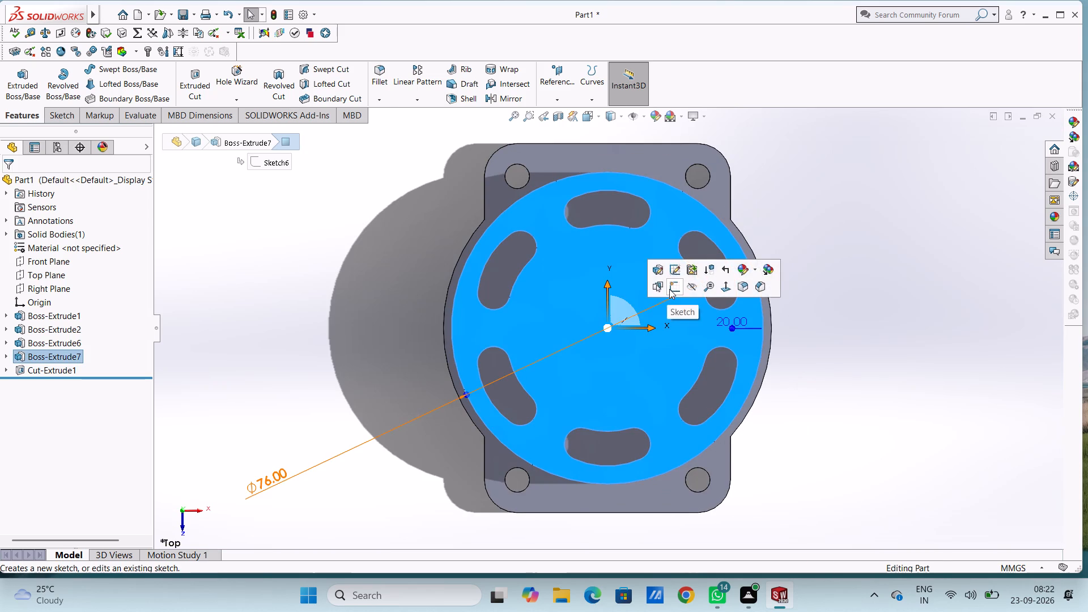
{"action": "left_click", "coordinate": [340, 255]}
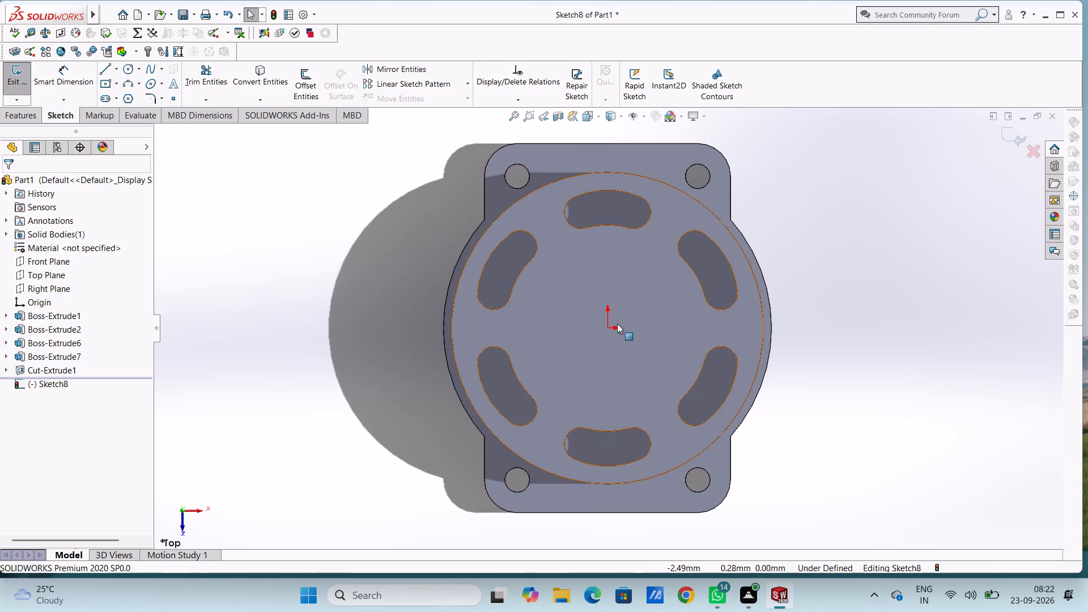
{"action": "left_click", "coordinate": [125, 65]}
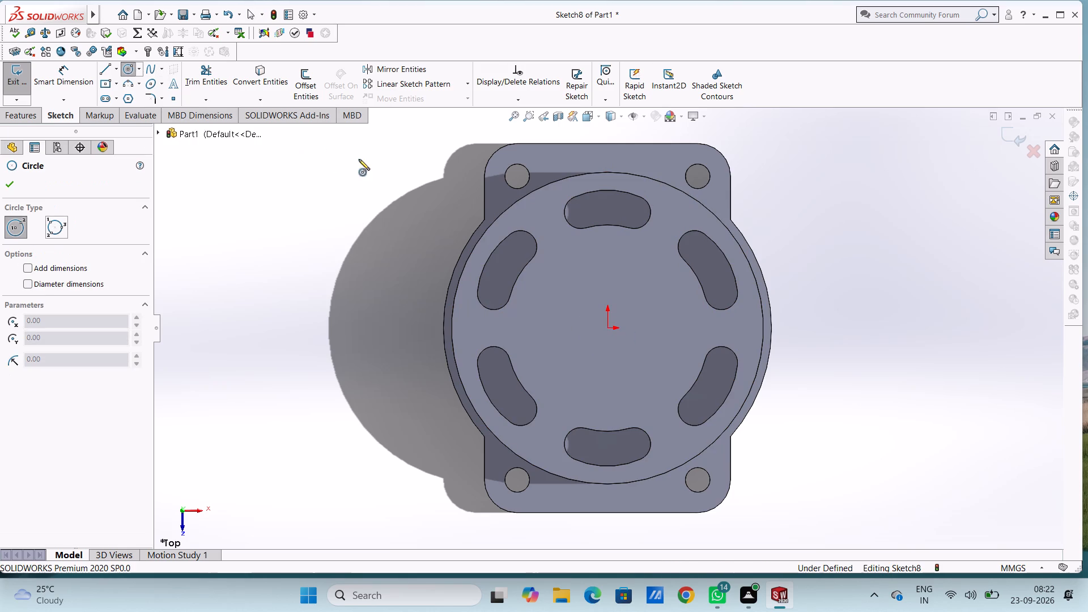
{"action": "left_click", "coordinate": [606, 329]}
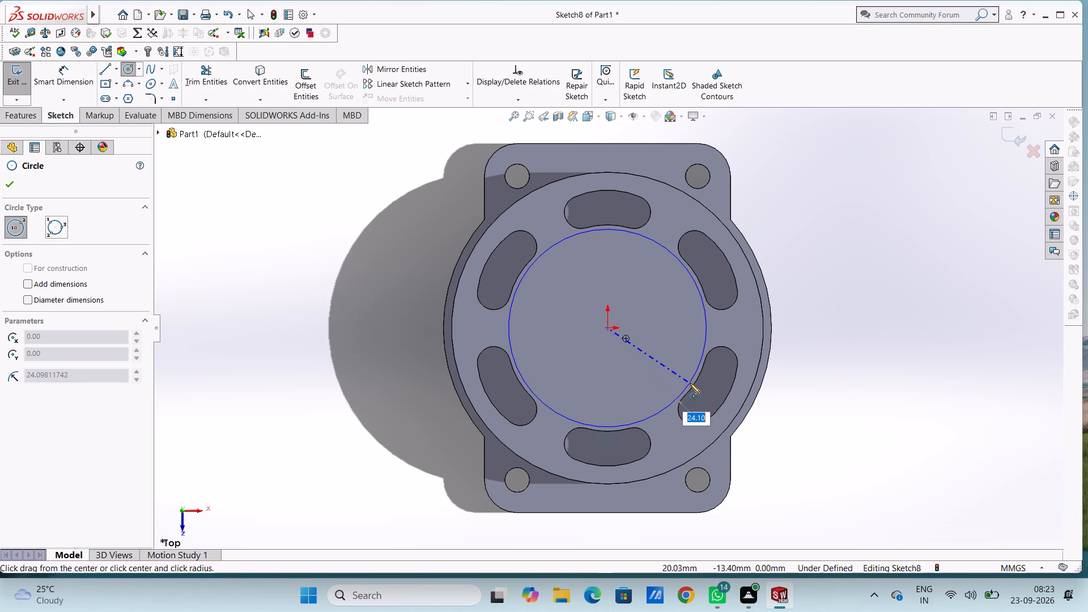
{"action": "type", "text": "25"}
{"action": "key", "text": "Return"}
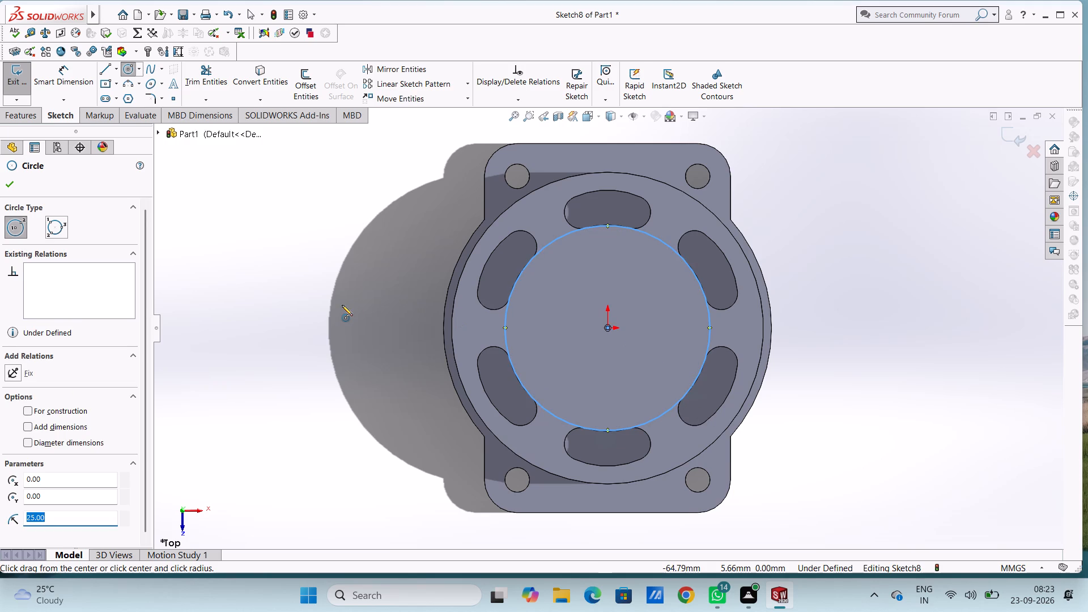
{"action": "key", "text": "Escape"}
{"action": "key", "text": "Escape"}
{"action": "key", "text": "Escape"}
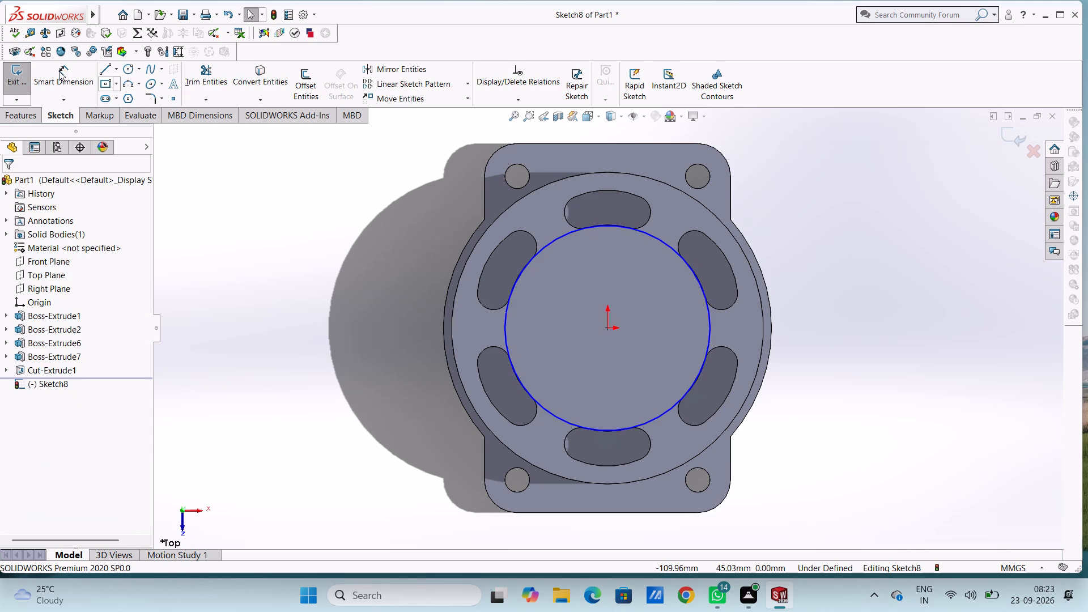
Dimension the centred circle on the slotted face with a diameter of 49 mm.
{"action": "left_click", "coordinate": [59, 71]}
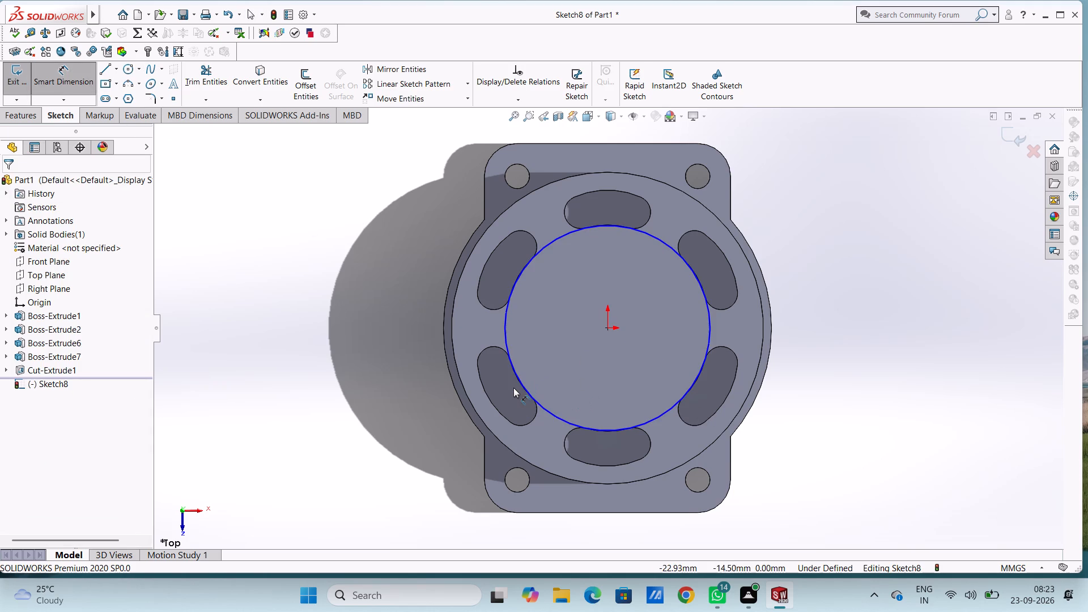
{"action": "left_click", "coordinate": [517, 379]}
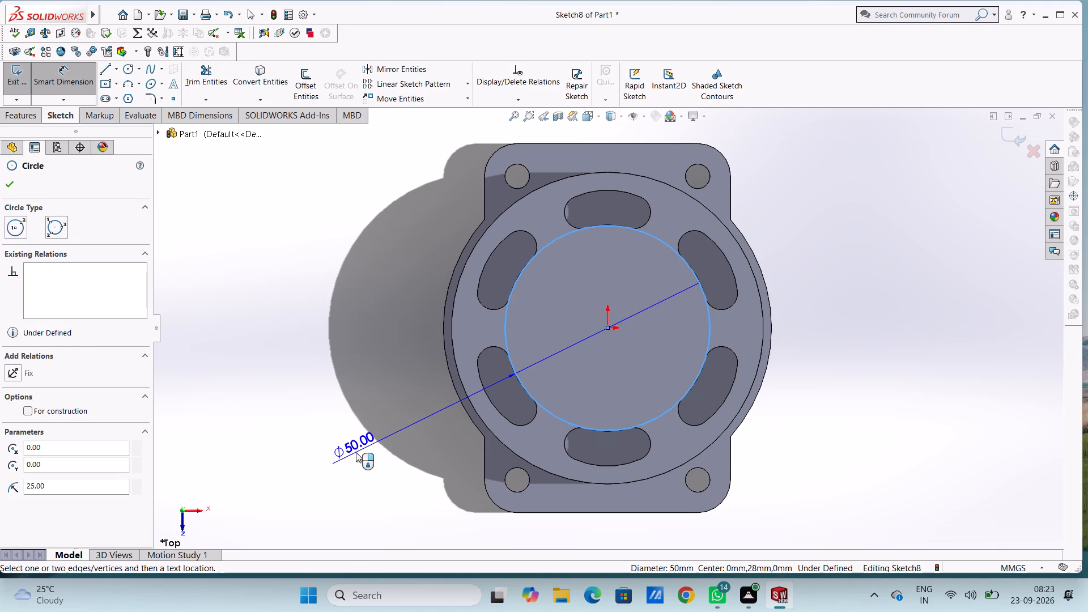
{"action": "left_click", "coordinate": [356, 452]}
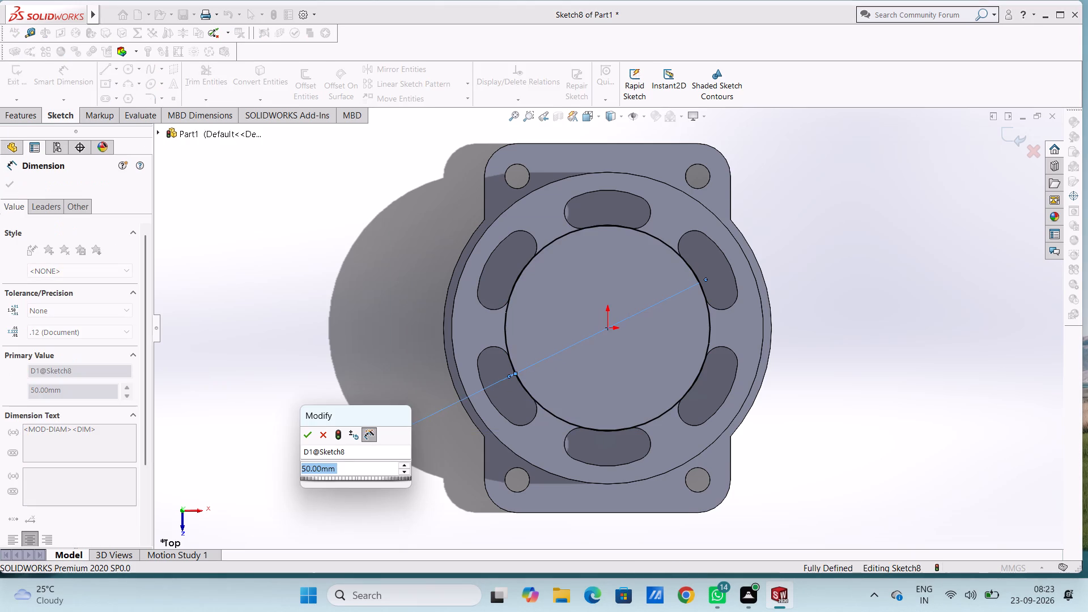
{"action": "type", "text": "49"}
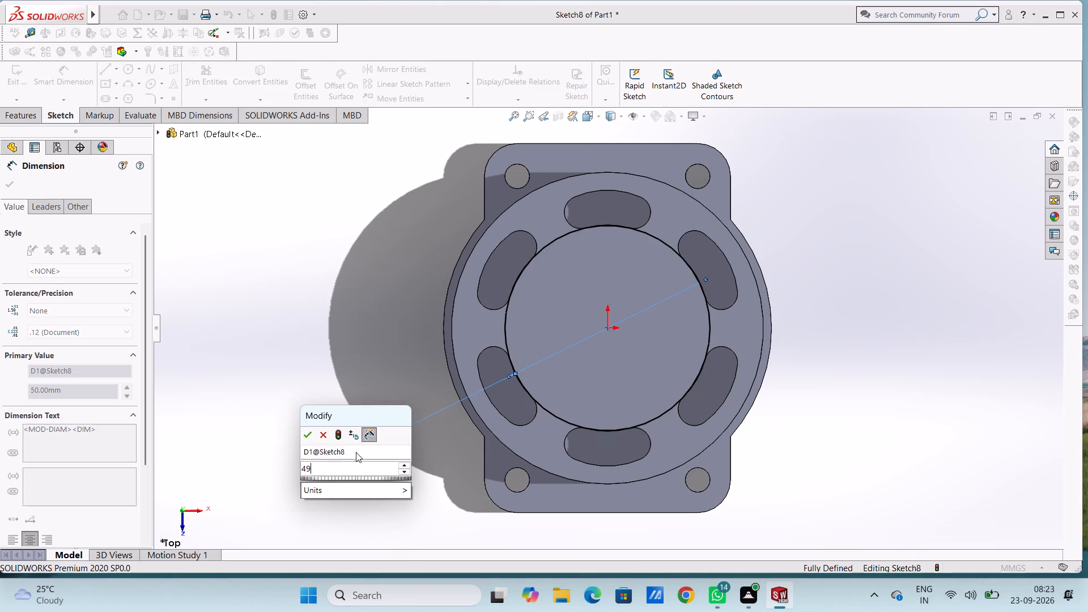
{"action": "key", "text": "Return"}
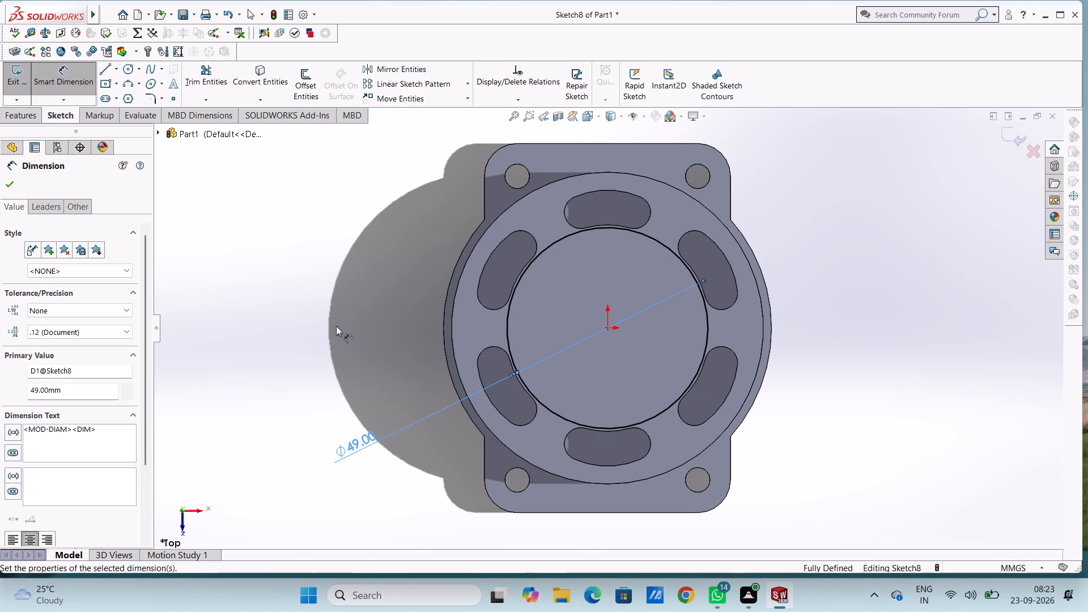
{"action": "left_click", "coordinate": [336, 326]}
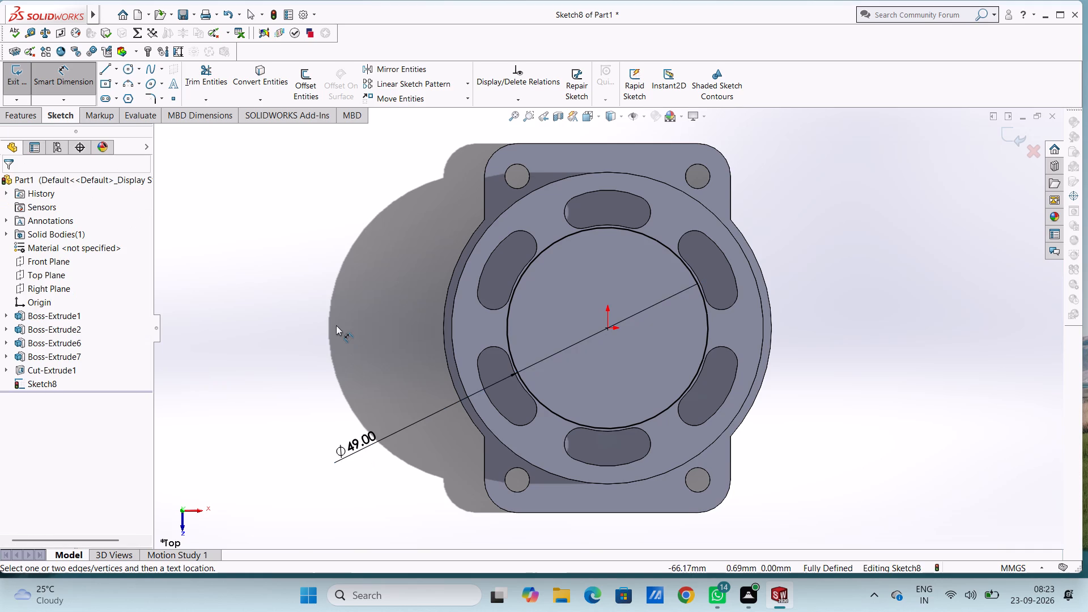
{"action": "left_click", "coordinate": [342, 312]}
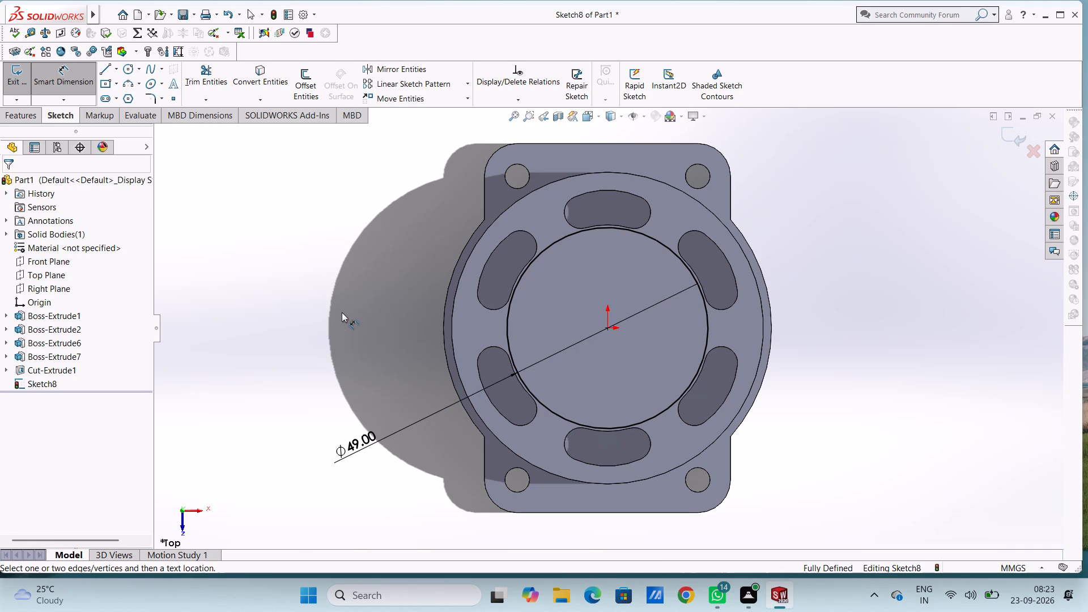
{"action": "key", "text": "Escape"}
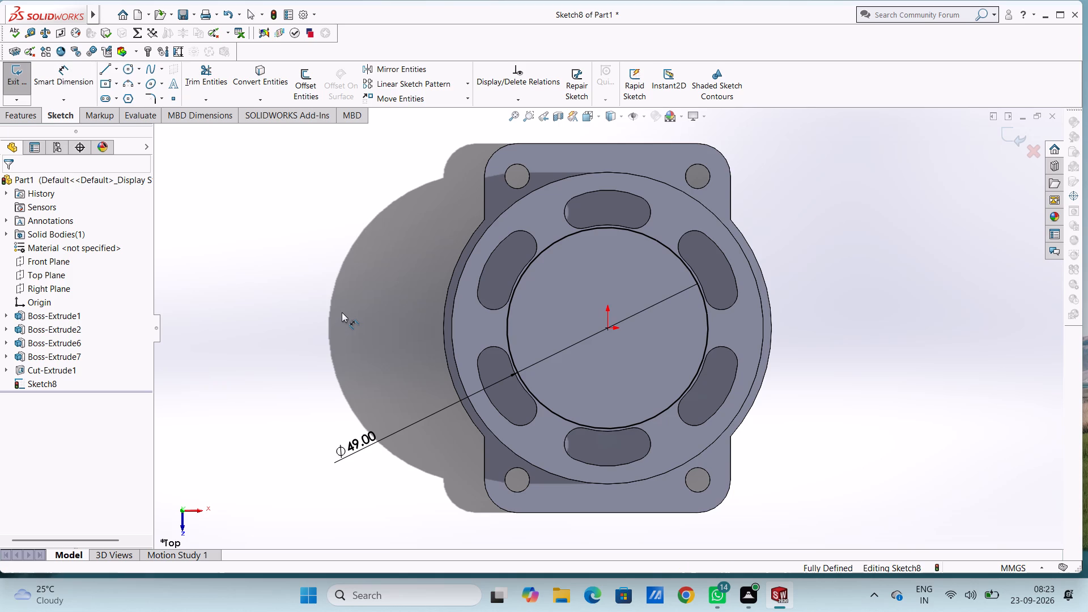
{"action": "key", "text": "Escape"}
Cut-extrude the 49 mm circle as a blind cut 5 mm deep into the cylinder's slotted face.
{"action": "scroll", "coordinate": [359, 314], "scroll_direction": "up", "scroll_amount": 2}
{"action": "middle_click_drag", "start_coordinate": [370, 376], "coordinate": [341, 332]}
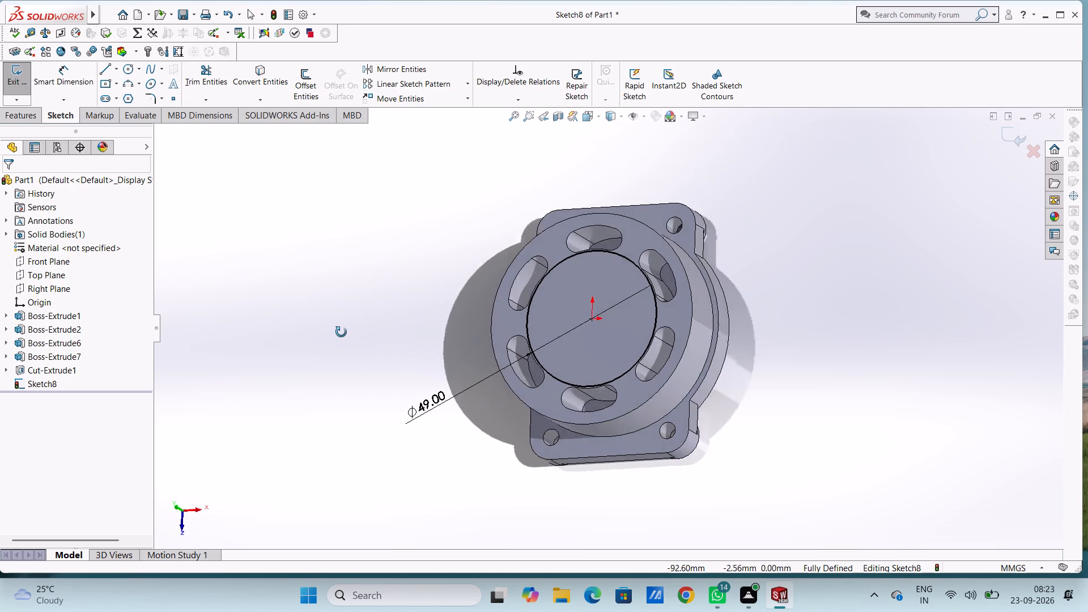
{"action": "middle_click_drag", "start_coordinate": [341, 332], "coordinate": [334, 316]}
{"action": "left_click", "coordinate": [32, 112]}
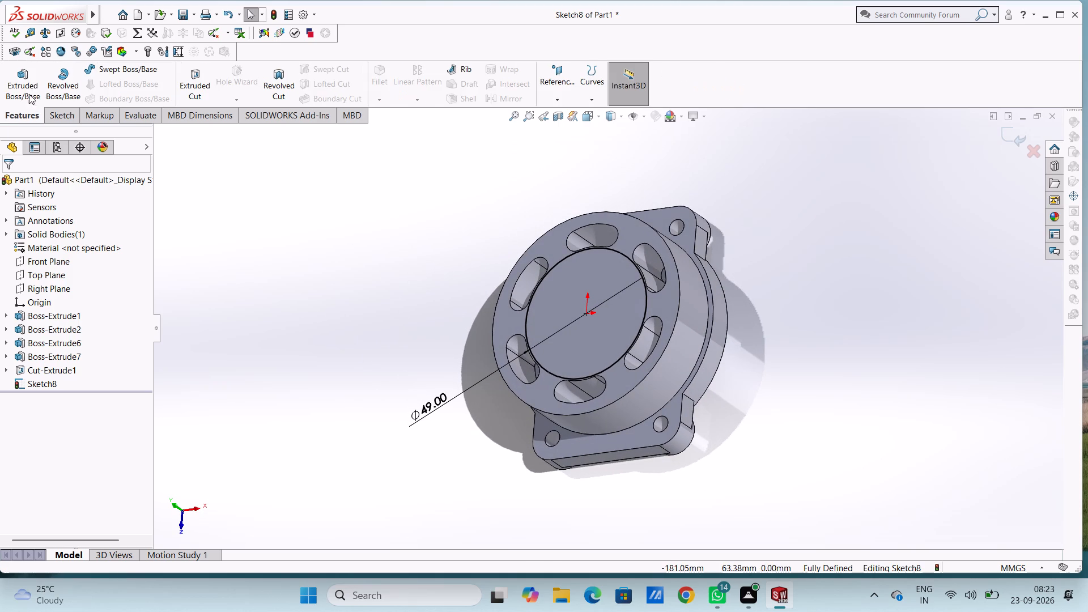
{"action": "left_click", "coordinate": [193, 80]}
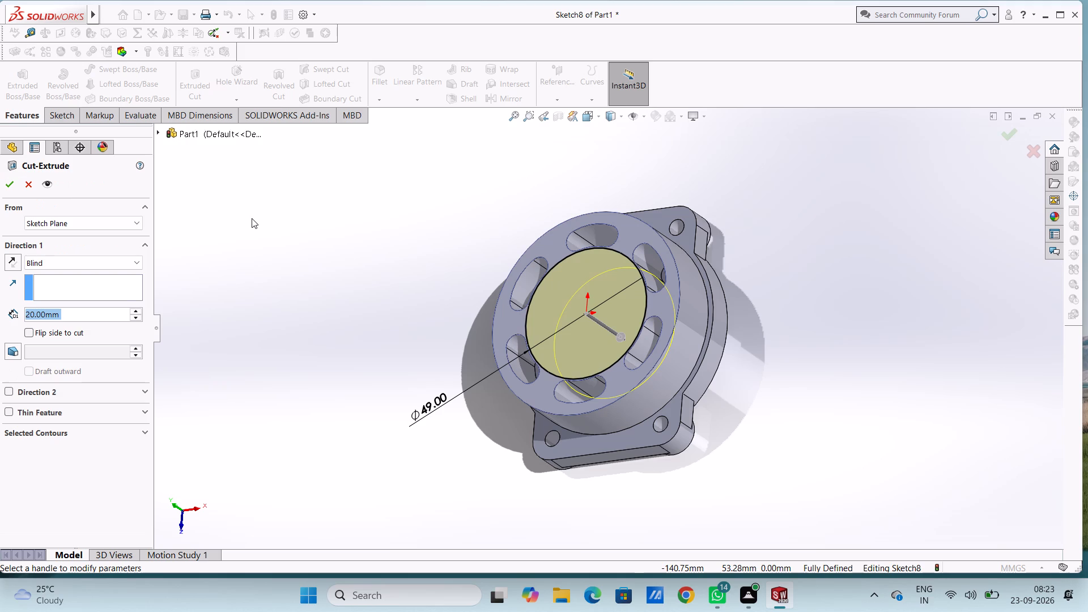
{"action": "key", "text": "5"}
{"action": "key", "text": "Return"}
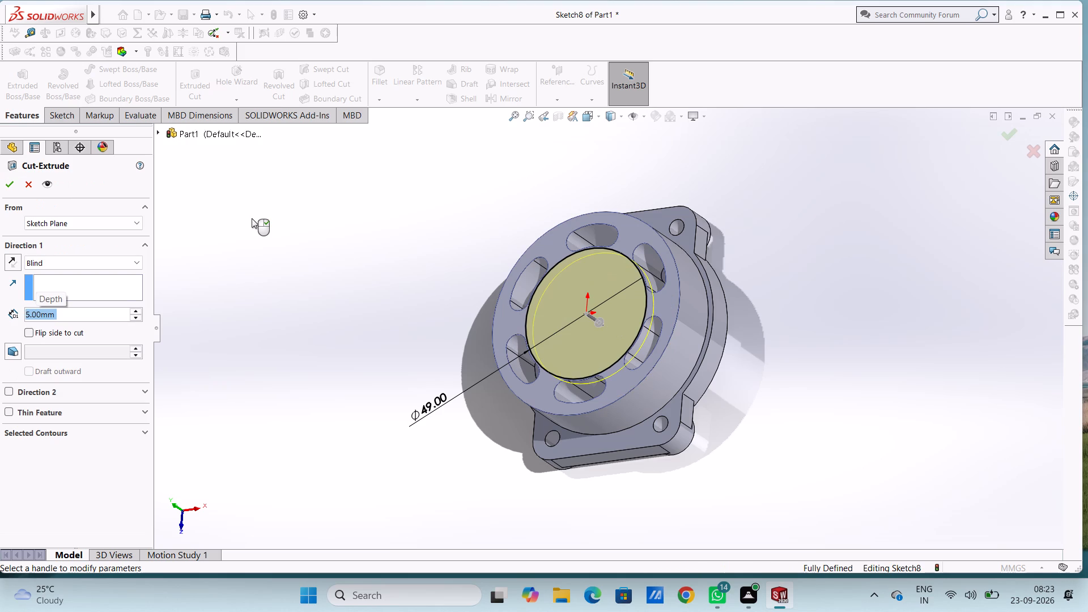
{"action": "left_click", "coordinate": [10, 189]}
{"action": "left_click", "coordinate": [218, 252]}
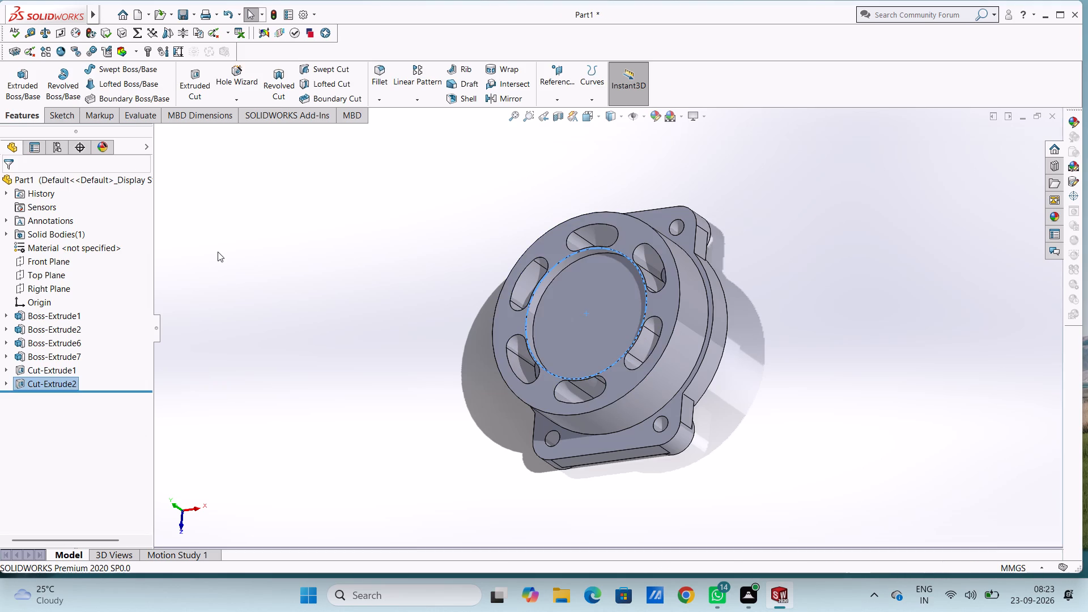
Start a sketch on the floor of the 49 mm recess and draw a circle of radius 22 mm centred on the origin.
{"action": "middle_click_drag", "start_coordinate": [237, 256], "coordinate": [271, 275]}
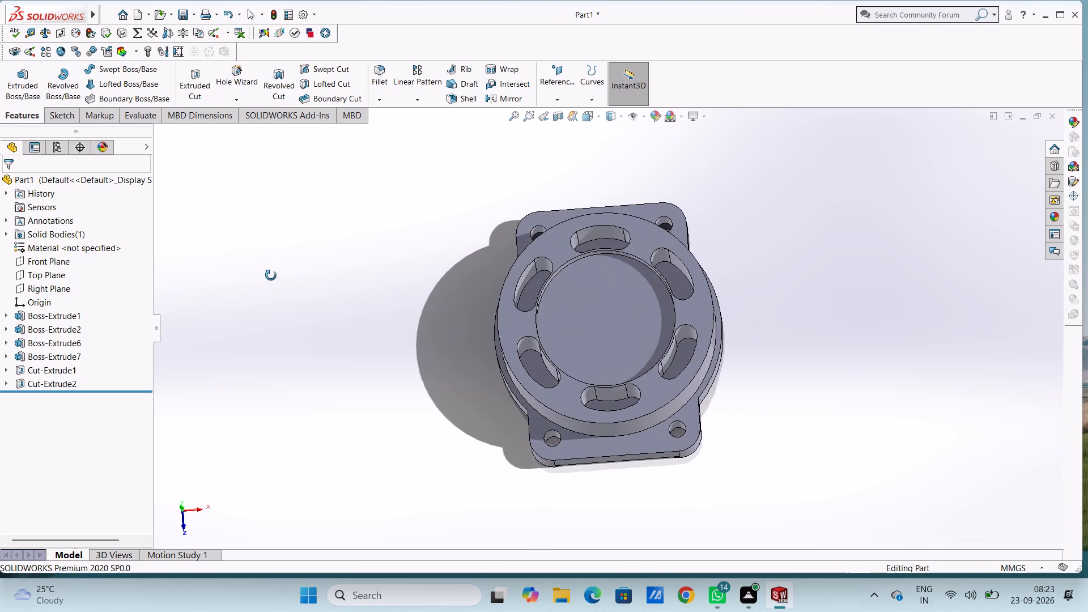
{"action": "middle_click_drag", "start_coordinate": [271, 275], "coordinate": [271, 270]}
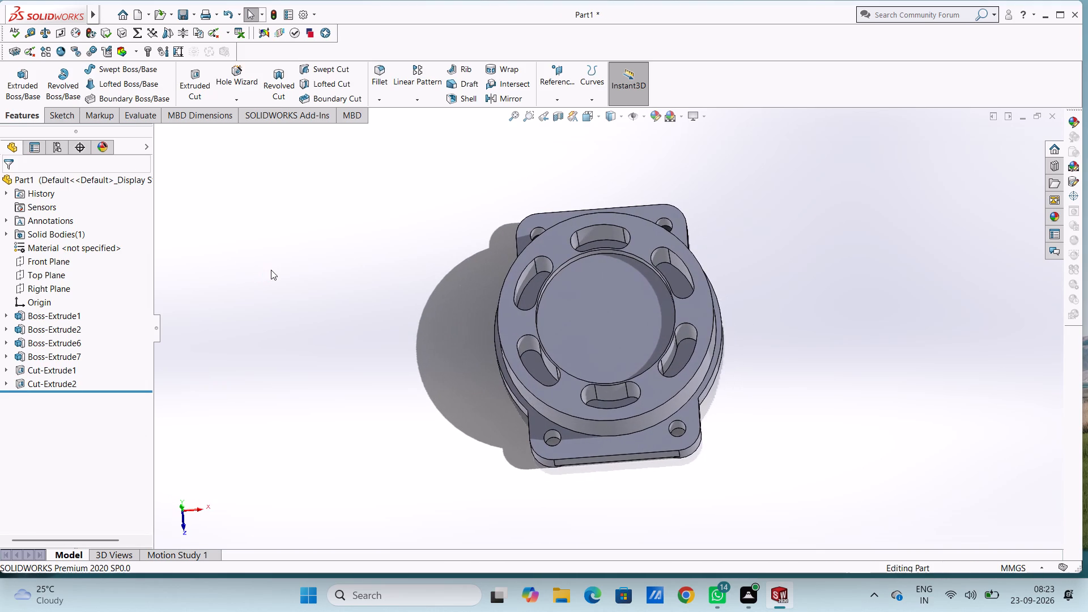
{"action": "key", "text": "ctrl+5"}
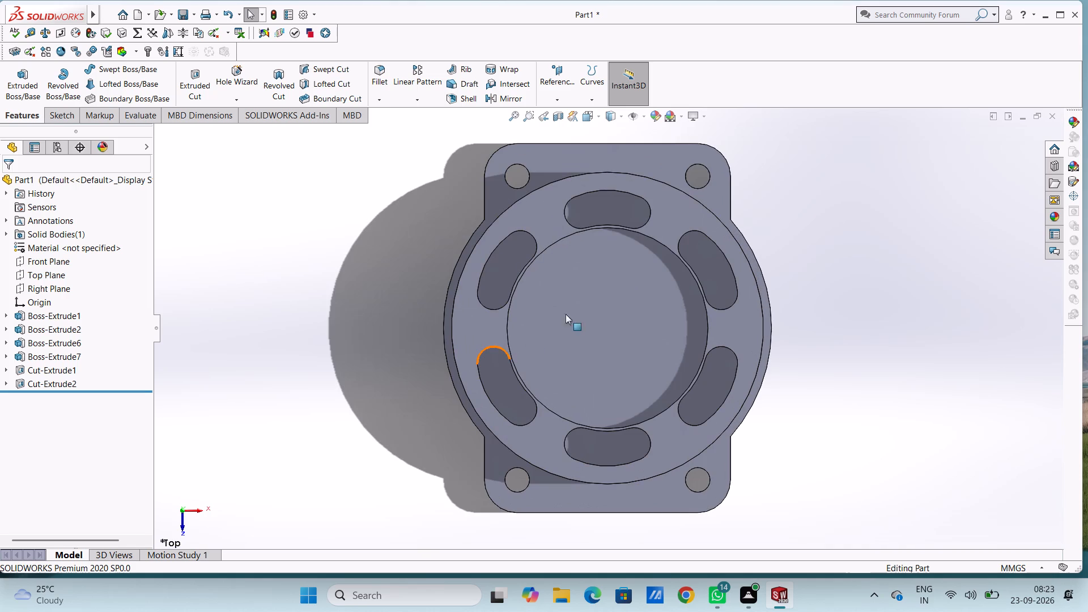
{"action": "left_click", "coordinate": [579, 308]}
{"action": "left_click", "coordinate": [630, 275]}
{"action": "left_click", "coordinate": [352, 261]}
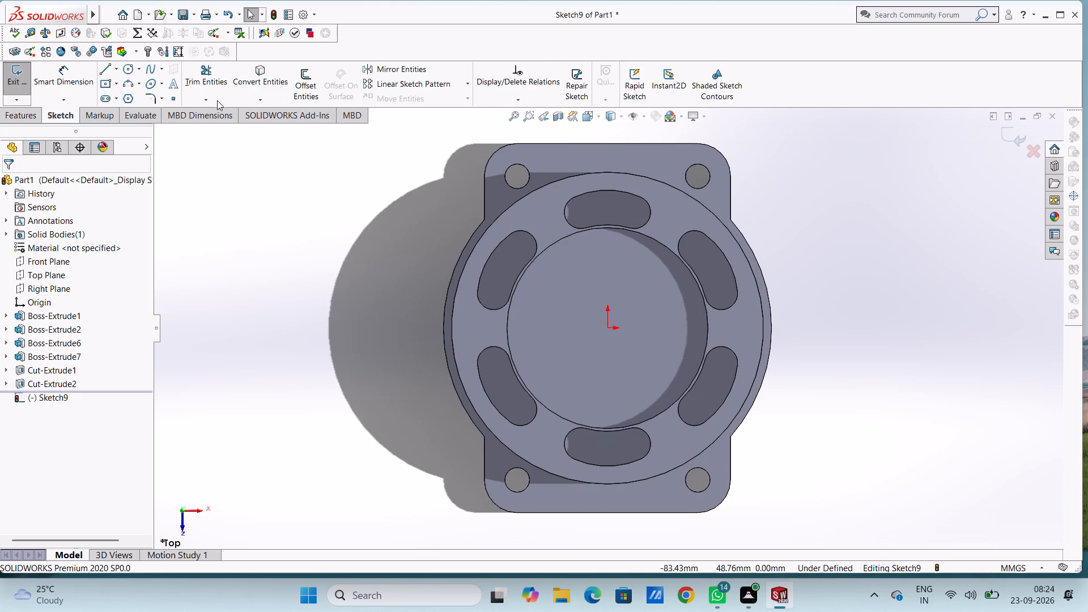
{"action": "left_click", "coordinate": [125, 72]}
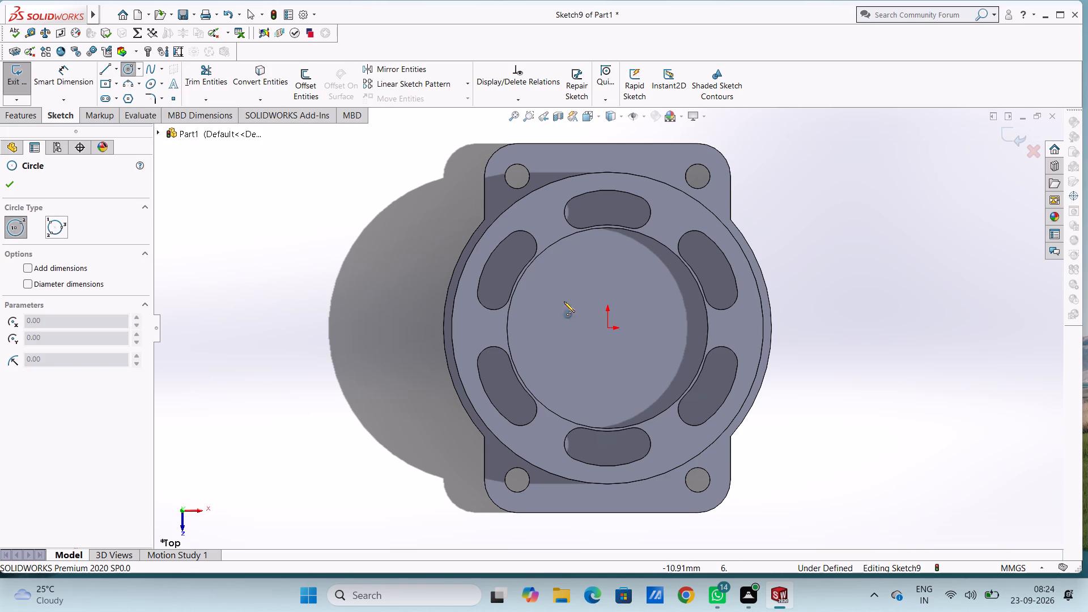
{"action": "left_click", "coordinate": [607, 329]}
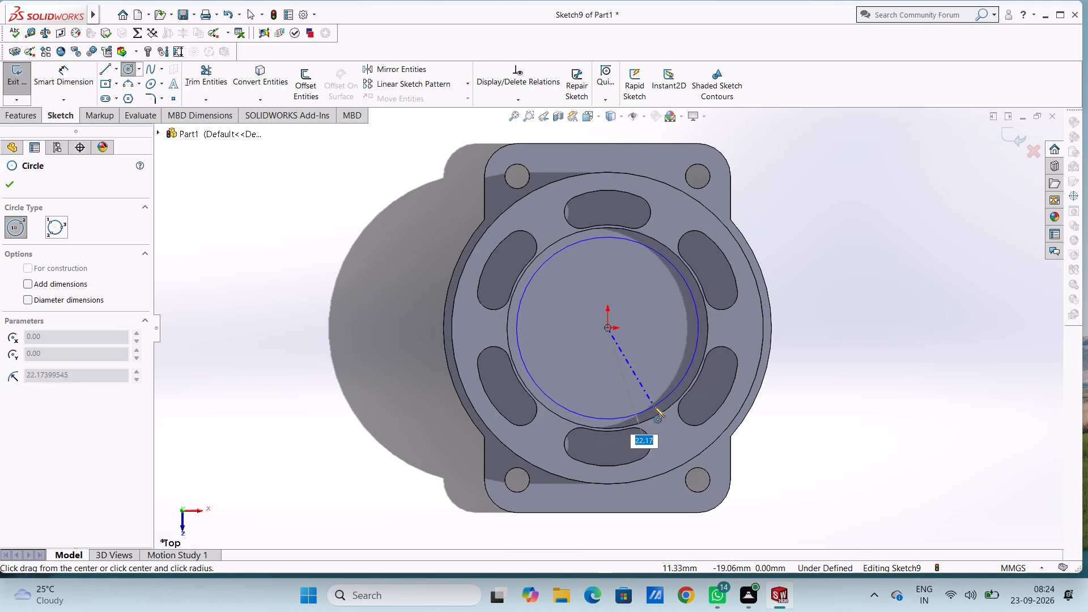
{"action": "type", "text": "22"}
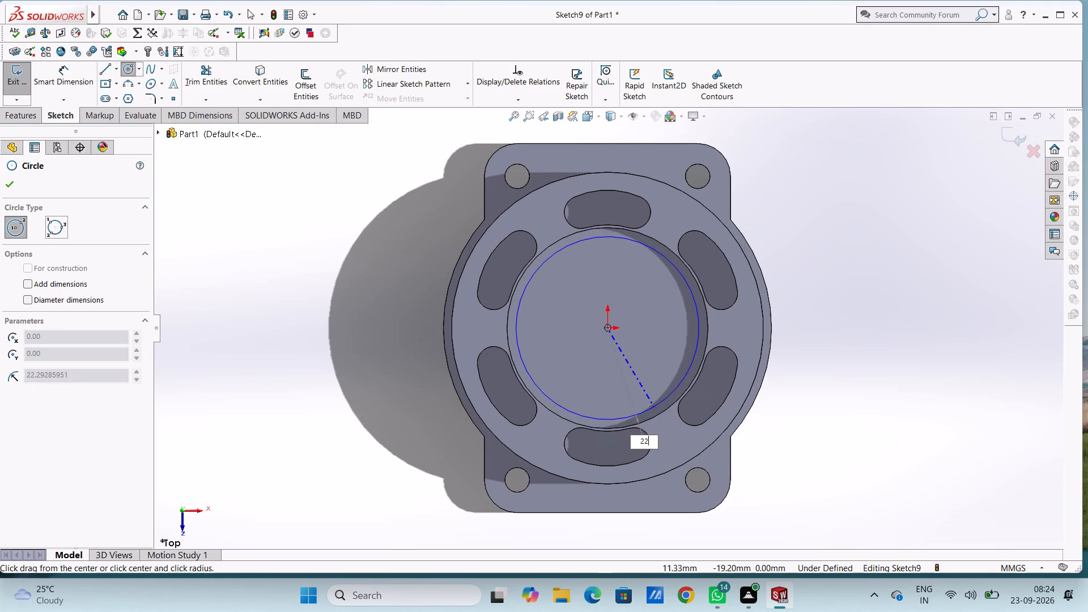
{"action": "key", "text": "Return"}
{"action": "key", "text": "Escape"}
{"action": "key", "text": "Escape"}
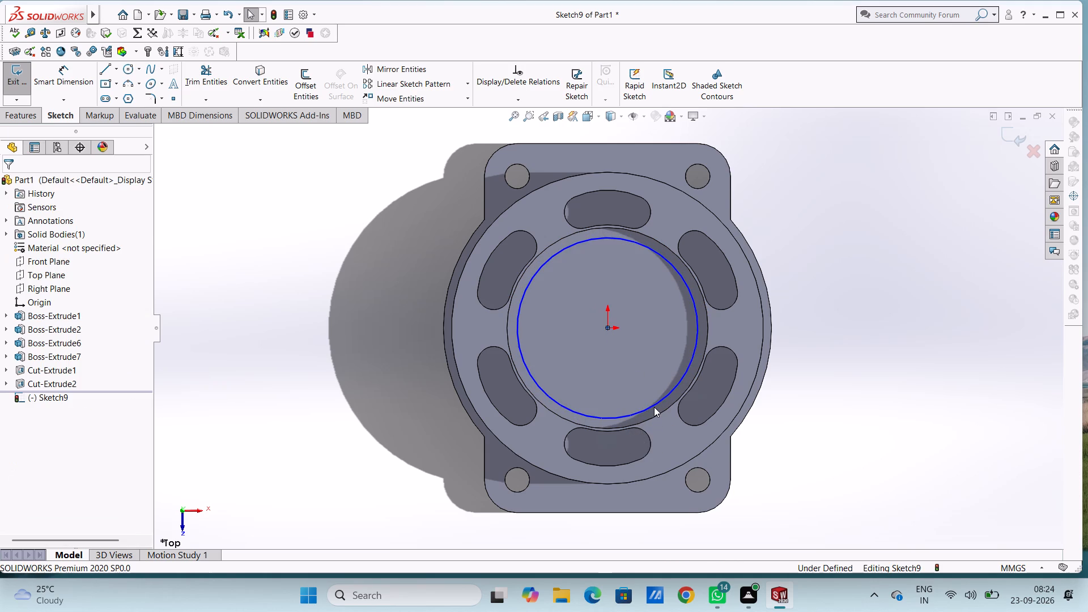
Dimension the circle on the recess floor with a diameter of 45 mm.
{"action": "left_click", "coordinate": [76, 76]}
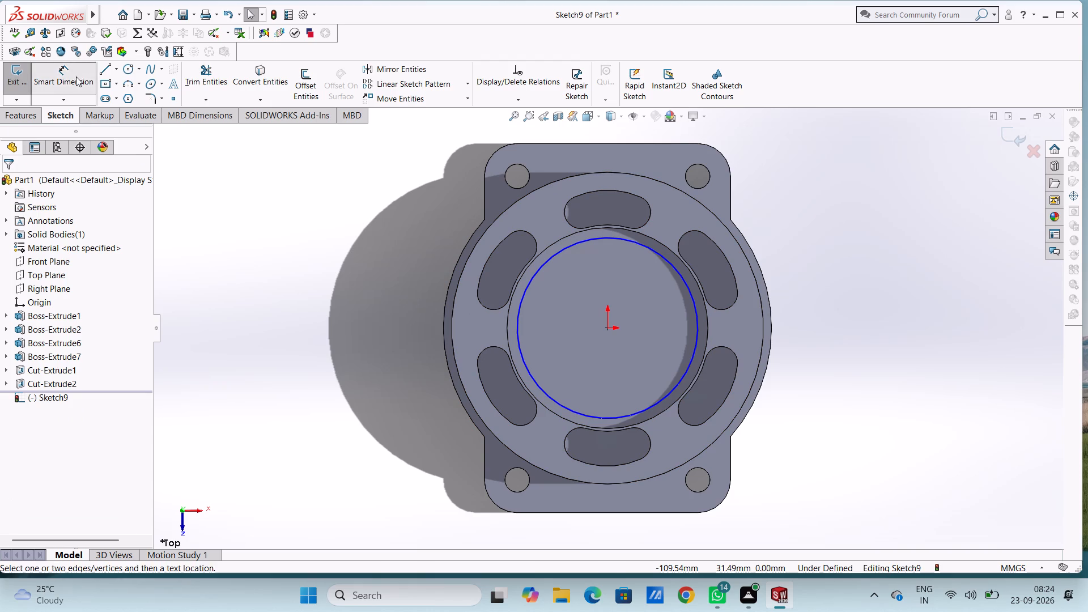
{"action": "left_click", "coordinate": [520, 342]}
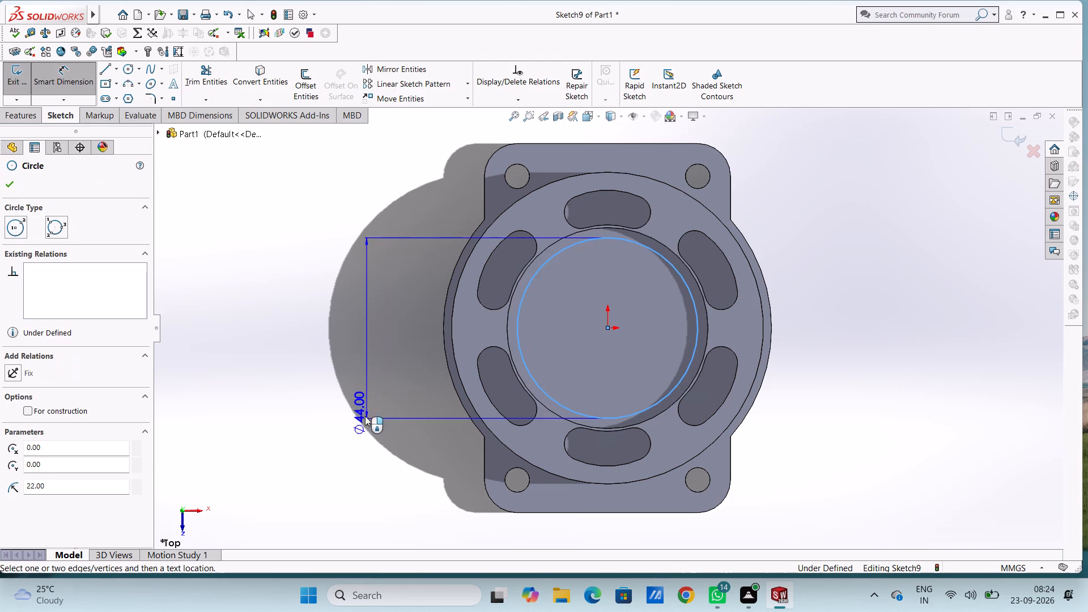
{"action": "left_click", "coordinate": [348, 469]}
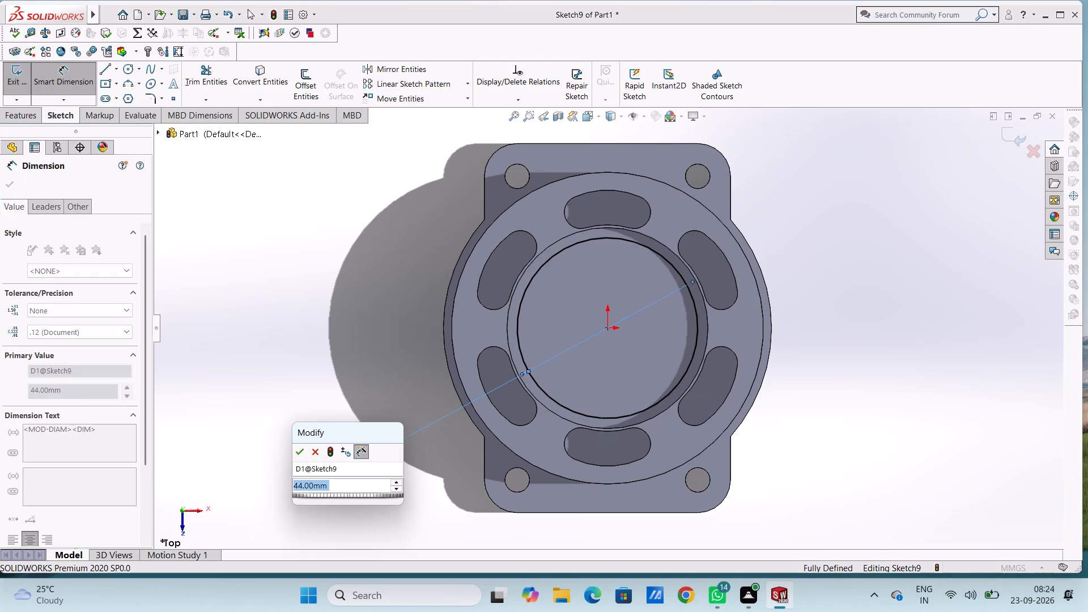
{"action": "type", "text": "45"}
{"action": "key", "text": "Return"}
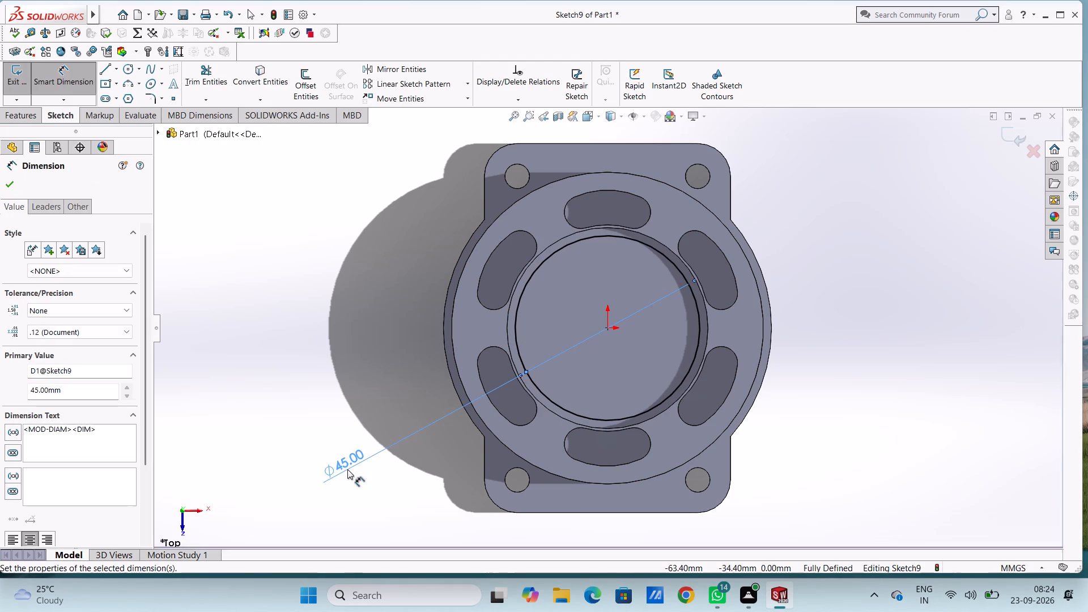
{"action": "left_click", "coordinate": [329, 375]}
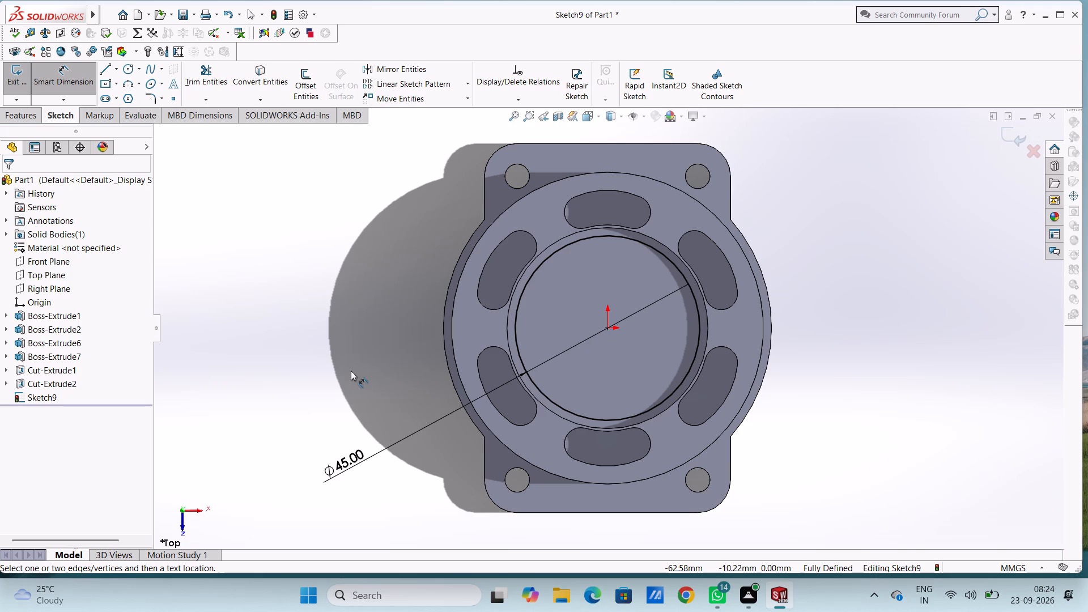
{"action": "key", "text": "Escape"}
{"action": "key", "text": "Escape"}
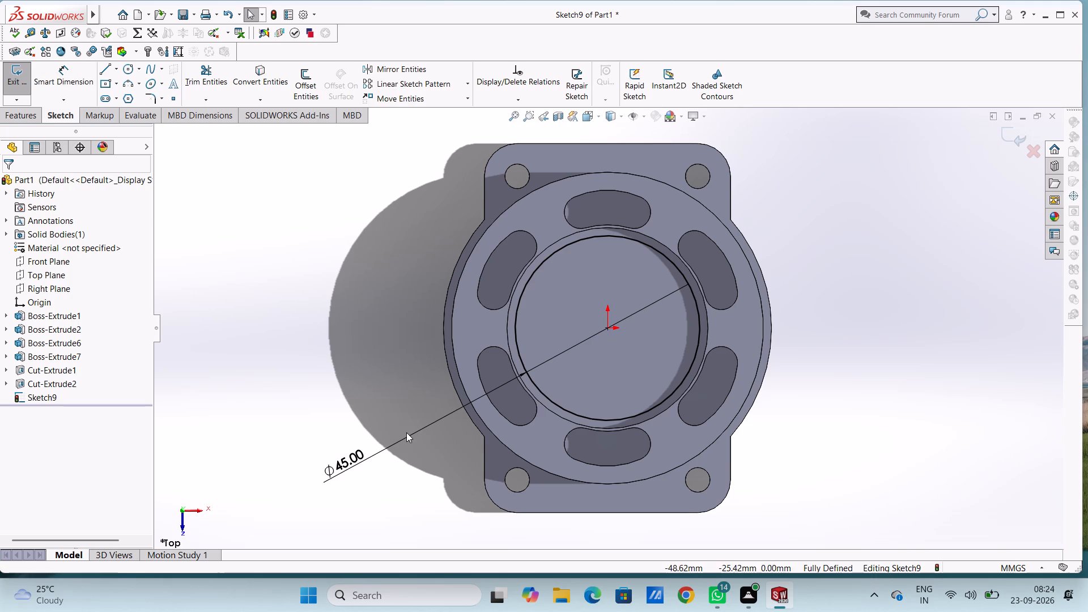
Cut-extrude the 45 mm circle as a blind cut 3 mm deep into the recess floor.
{"action": "middle_click_drag", "start_coordinate": [394, 380], "coordinate": [365, 360]}
{"action": "left_click", "coordinate": [24, 117]}
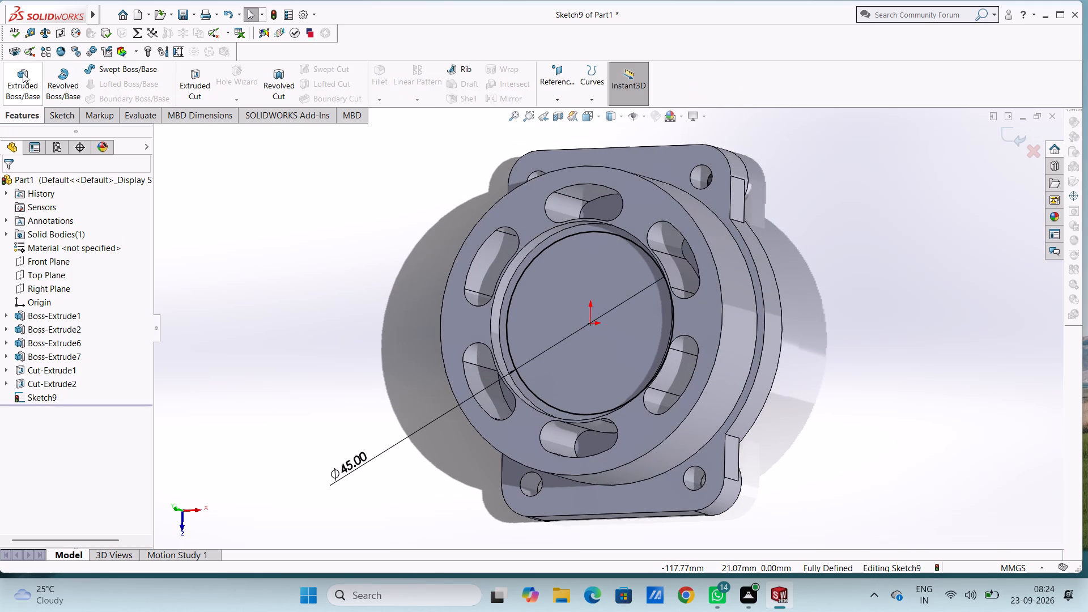
{"action": "left_click", "coordinate": [23, 73]}
{"action": "left_click", "coordinate": [32, 188]}
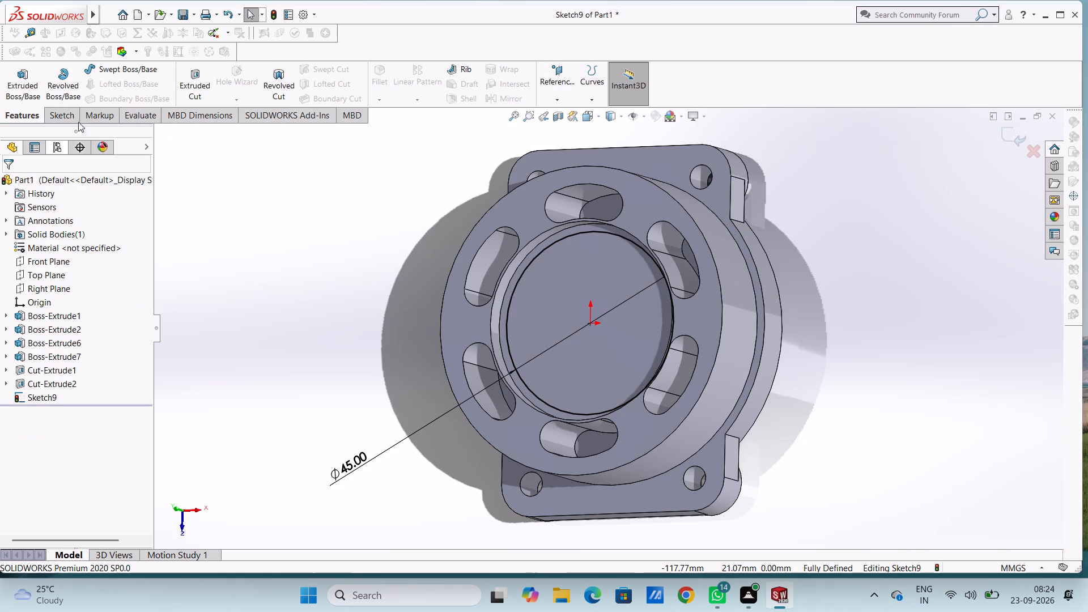
{"action": "left_click", "coordinate": [193, 77]}
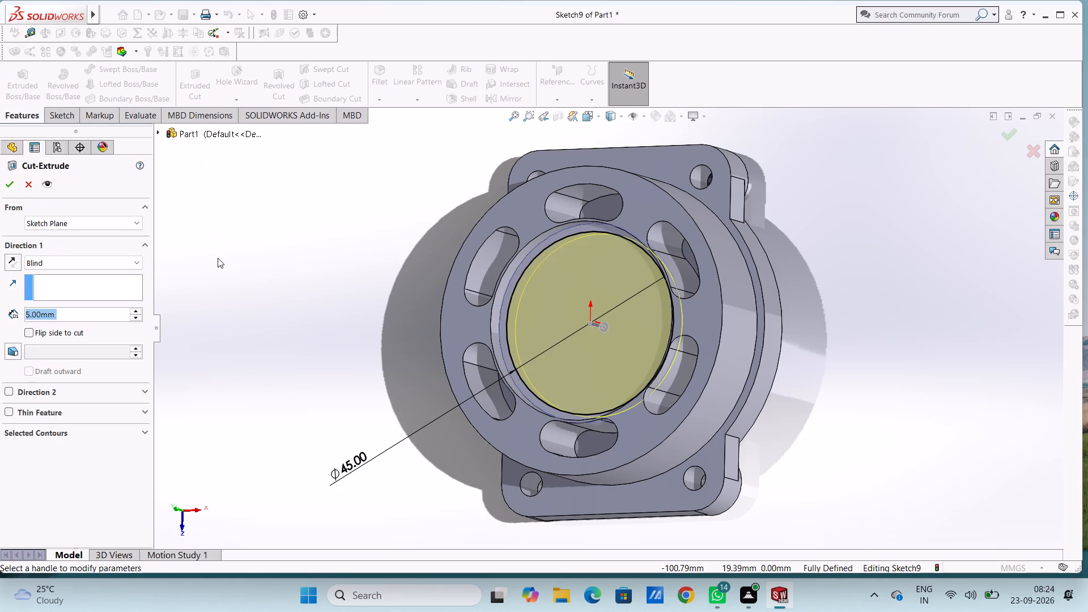
{"action": "key", "text": "3"}
{"action": "key", "text": "Return"}
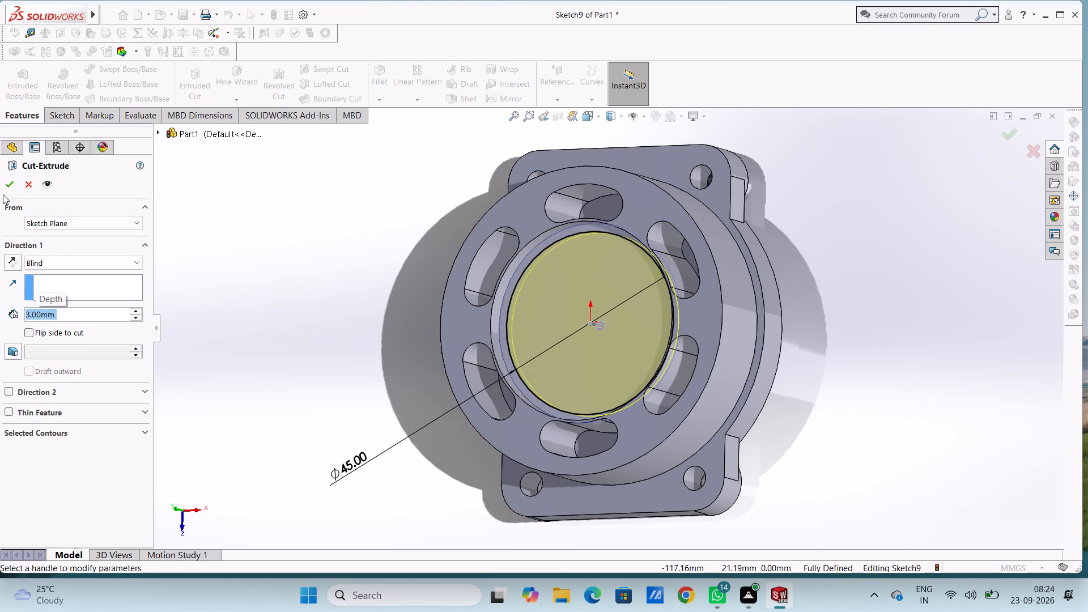
{"action": "left_click", "coordinate": [8, 182]}
{"action": "left_click", "coordinate": [285, 307]}
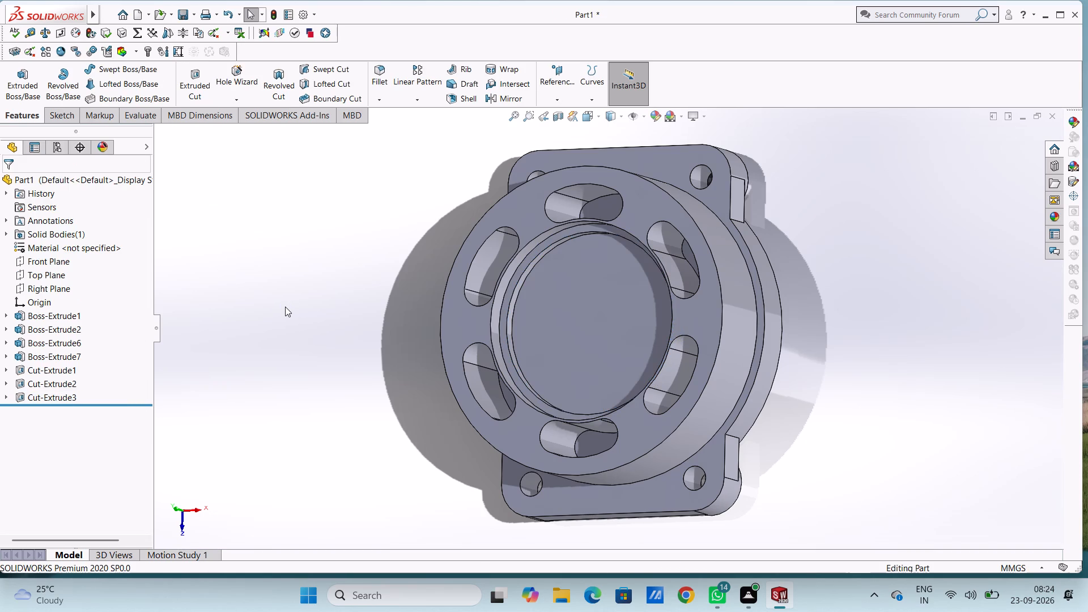
Start a sketch on the floor of the 45 mm recess and draw a circle of radius 22.5 mm centred on the origin.
{"action": "key", "text": "ctrl+5"}
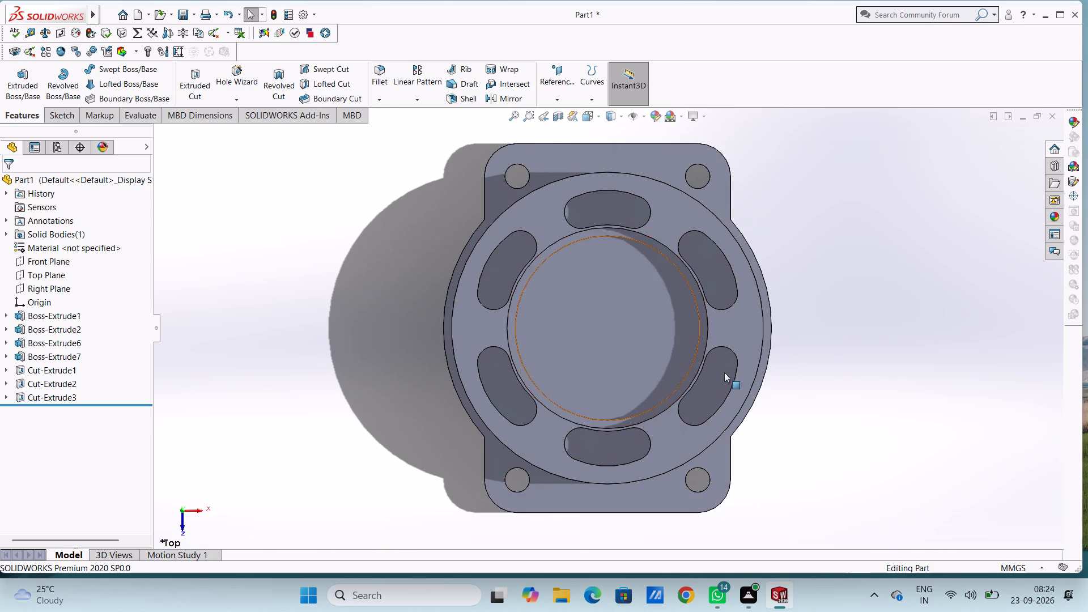
{"action": "left_click", "coordinate": [624, 323]}
{"action": "left_click", "coordinate": [671, 292]}
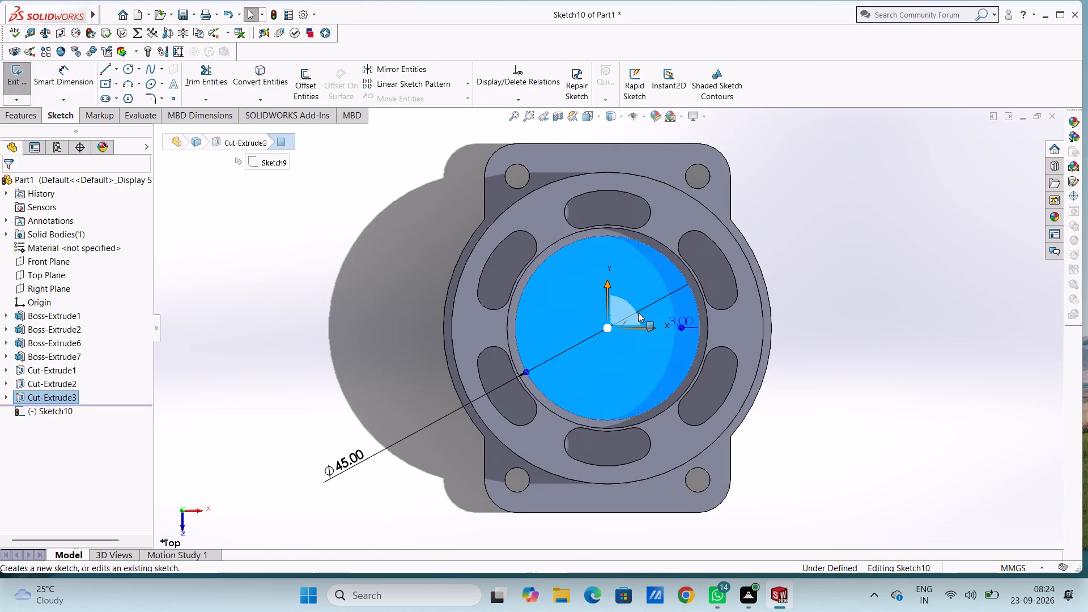
{"action": "left_click", "coordinate": [301, 303]}
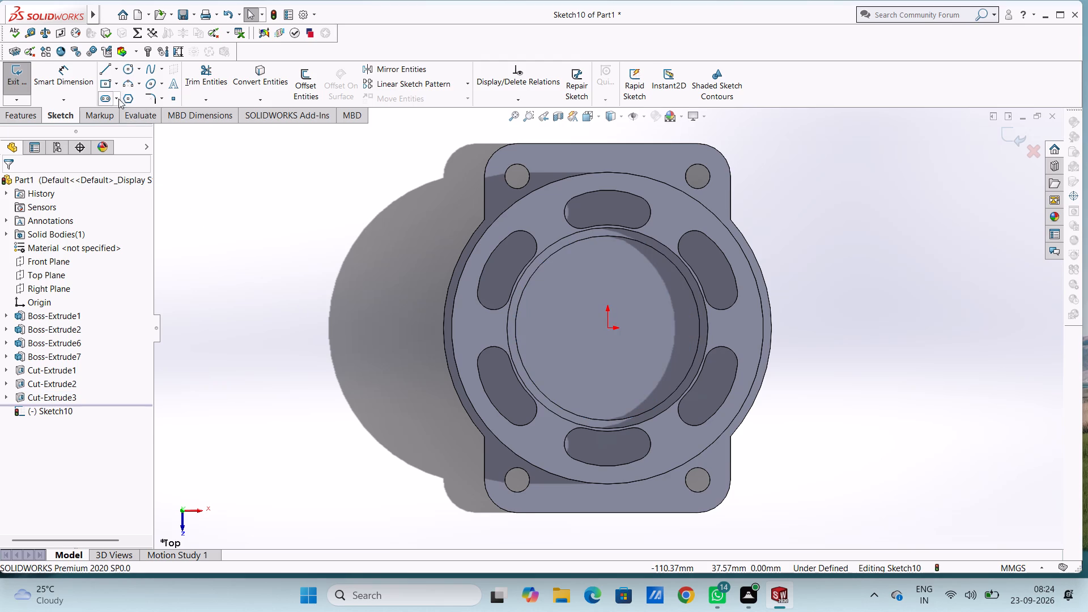
{"action": "left_click", "coordinate": [129, 73]}
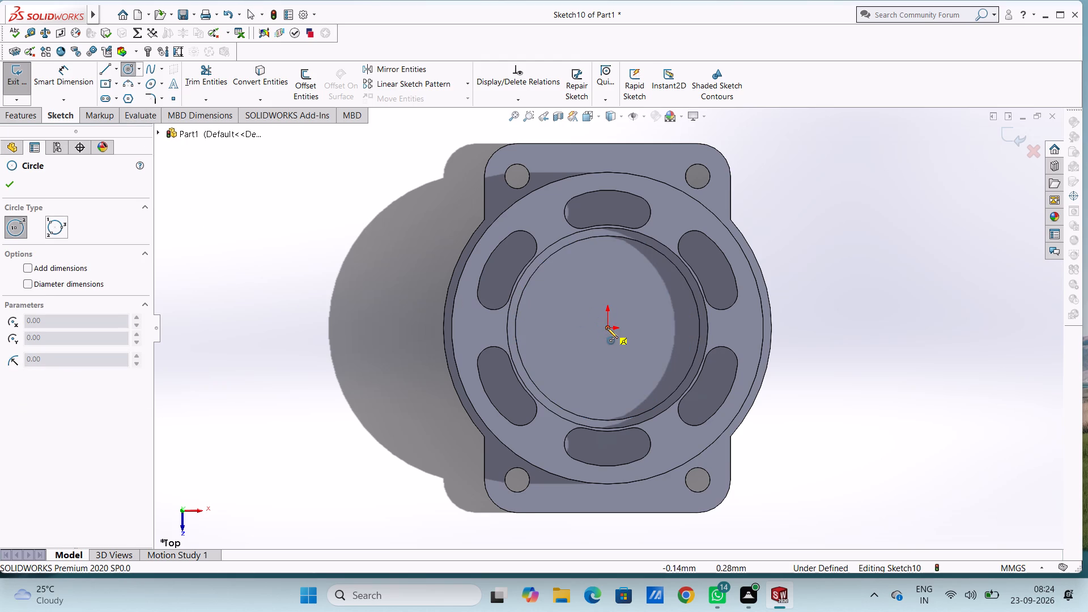
{"action": "left_click", "coordinate": [607, 328]}
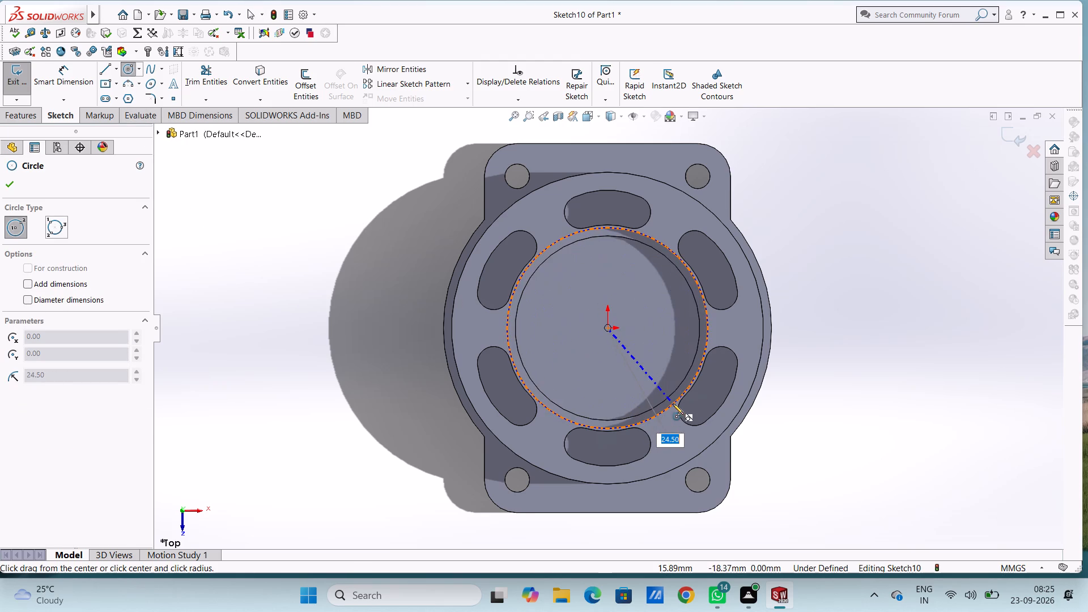
{"action": "left_click", "coordinate": [669, 396]}
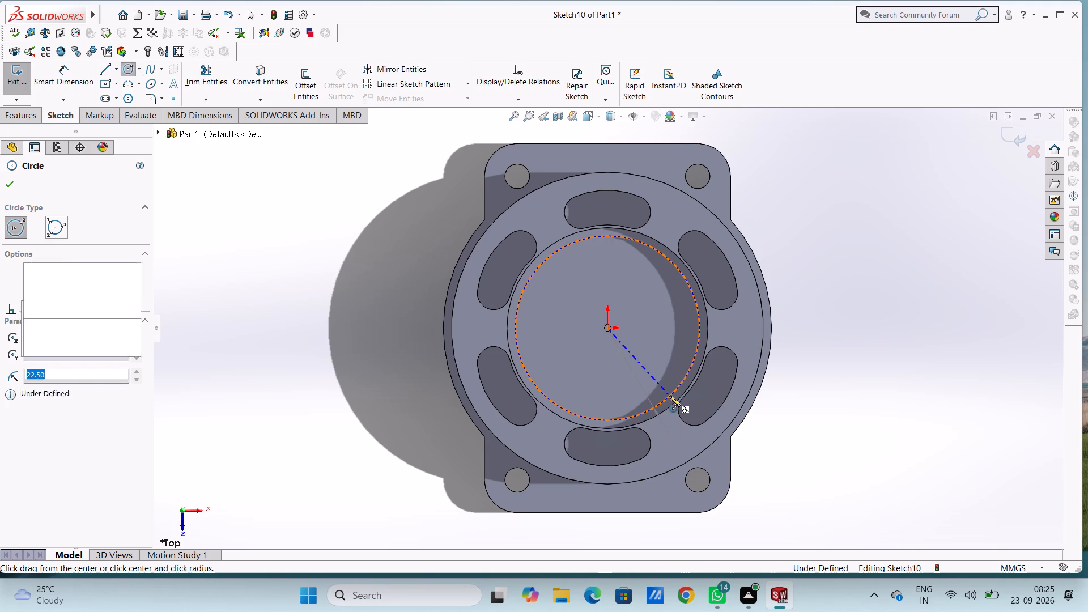
{"action": "key", "text": "Escape"}
{"action": "key", "text": "Escape"}
{"action": "key", "text": "Escape"}
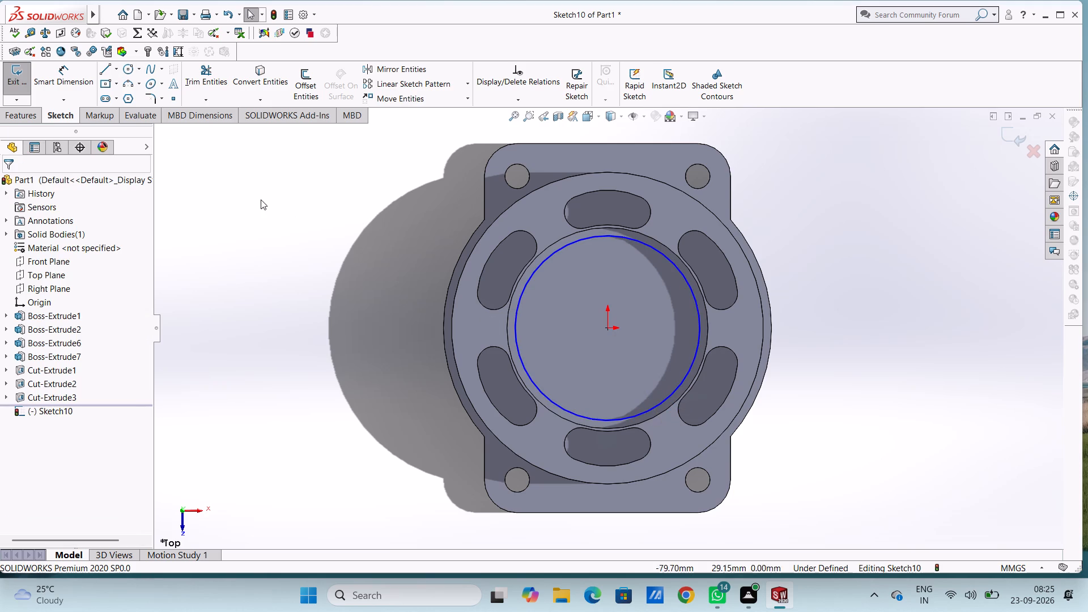
Dimension the diameter of the circle on the 45 mm recess floor.
{"action": "left_click", "coordinate": [47, 76]}
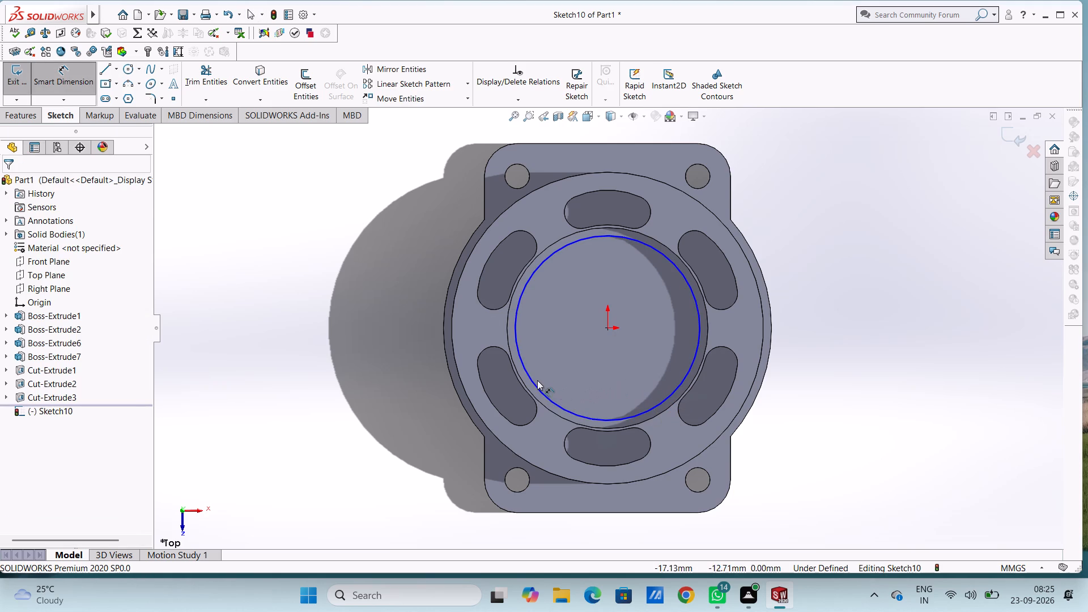
{"action": "left_click", "coordinate": [533, 380]}
{"action": "left_click", "coordinate": [366, 202]}
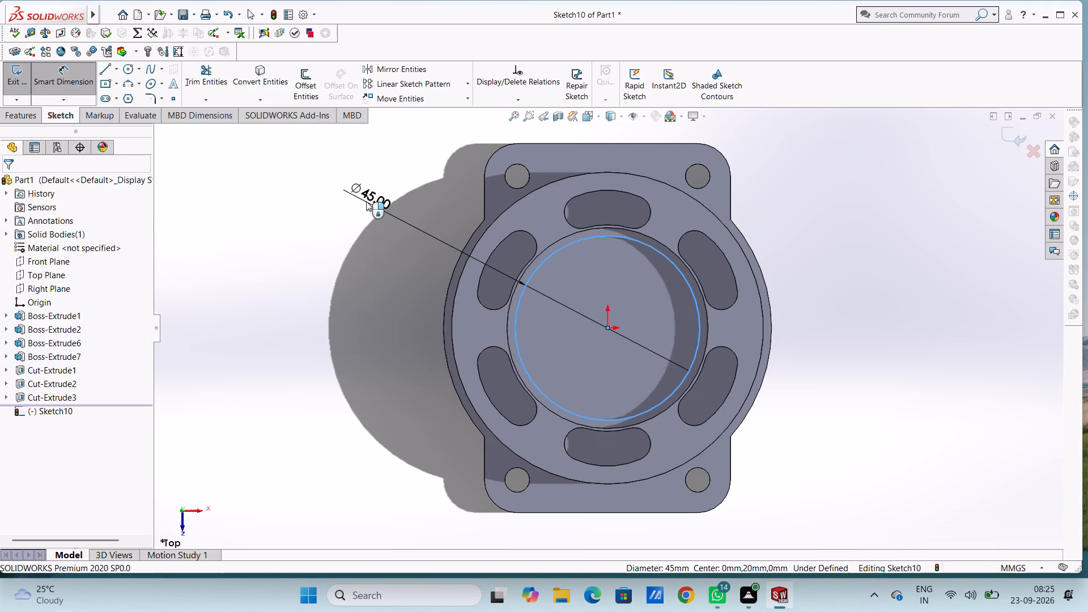
{"action": "left_click", "coordinate": [317, 186]}
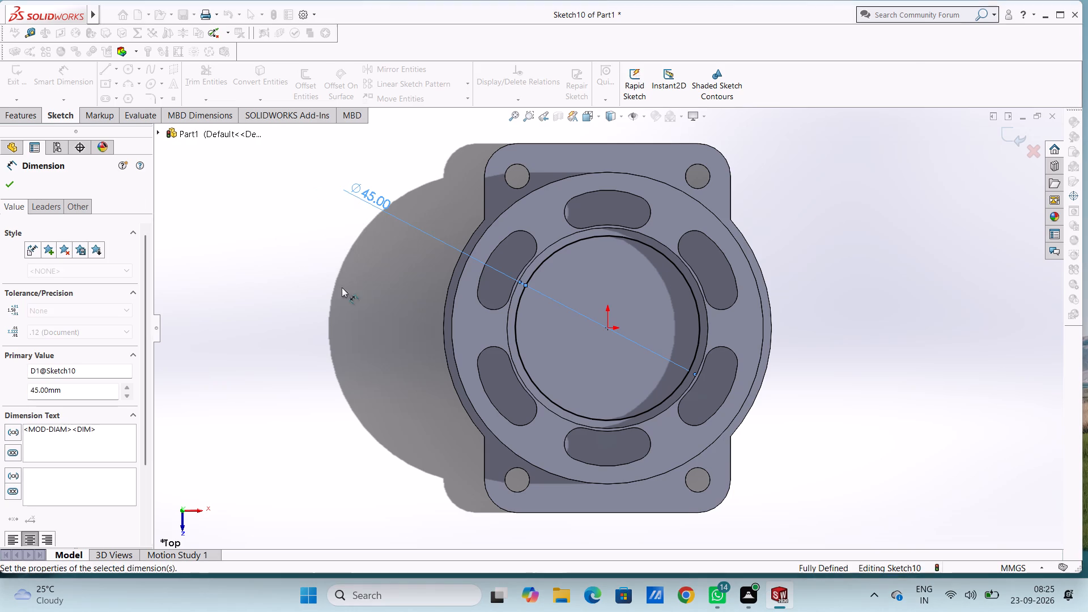
{"action": "left_click", "coordinate": [360, 317]}
{"action": "key", "text": "Escape"}
{"action": "key", "text": "Escape"}
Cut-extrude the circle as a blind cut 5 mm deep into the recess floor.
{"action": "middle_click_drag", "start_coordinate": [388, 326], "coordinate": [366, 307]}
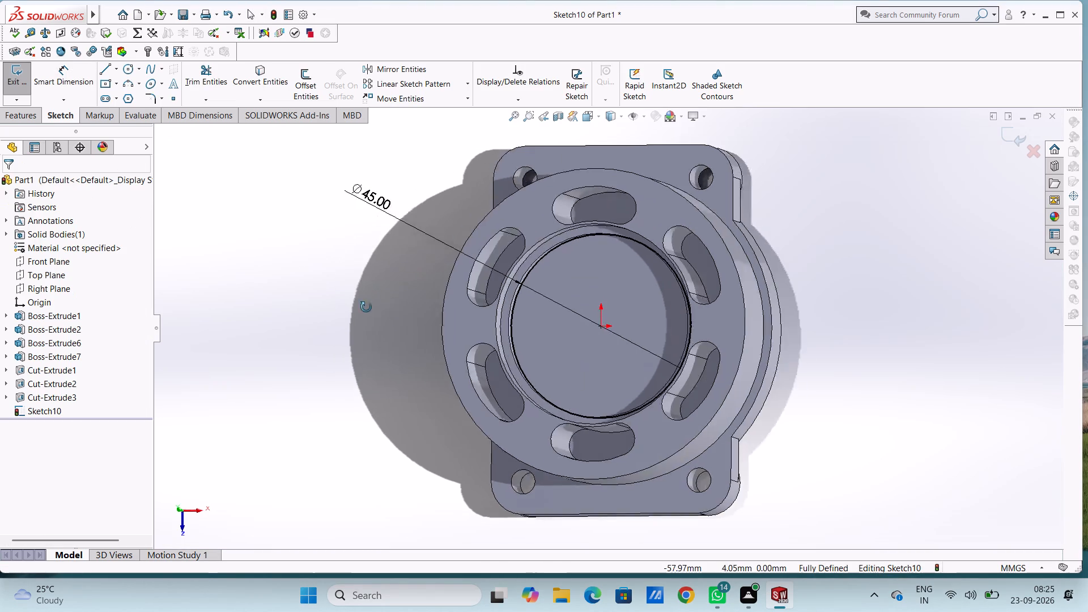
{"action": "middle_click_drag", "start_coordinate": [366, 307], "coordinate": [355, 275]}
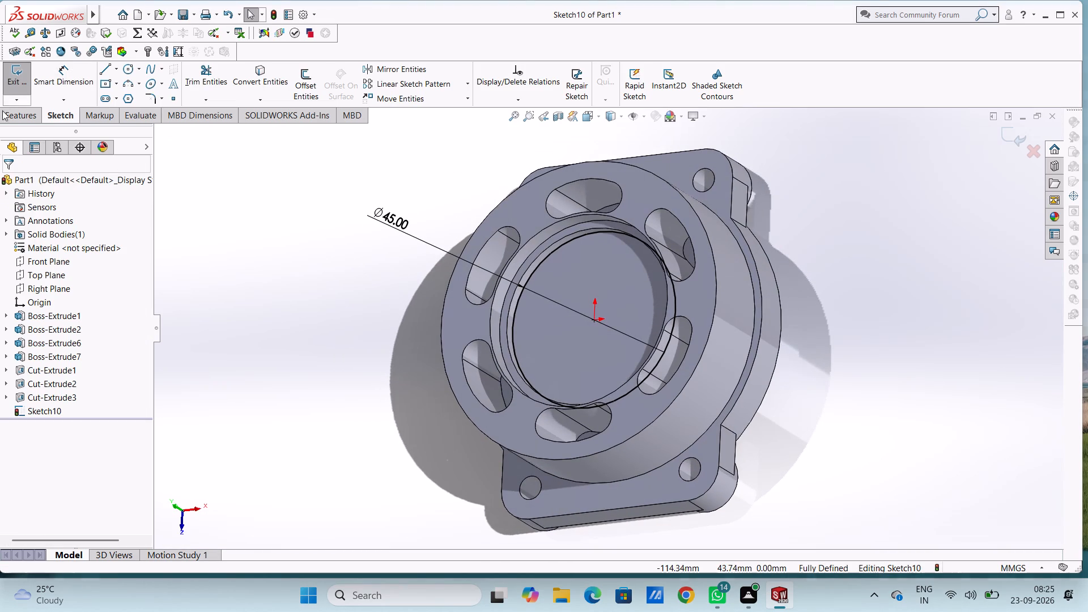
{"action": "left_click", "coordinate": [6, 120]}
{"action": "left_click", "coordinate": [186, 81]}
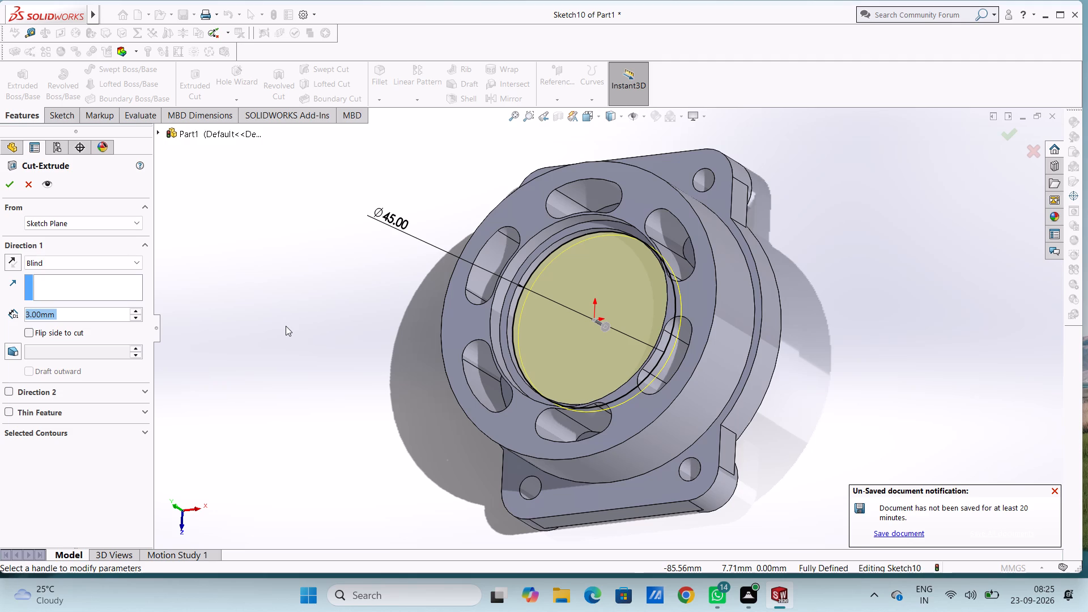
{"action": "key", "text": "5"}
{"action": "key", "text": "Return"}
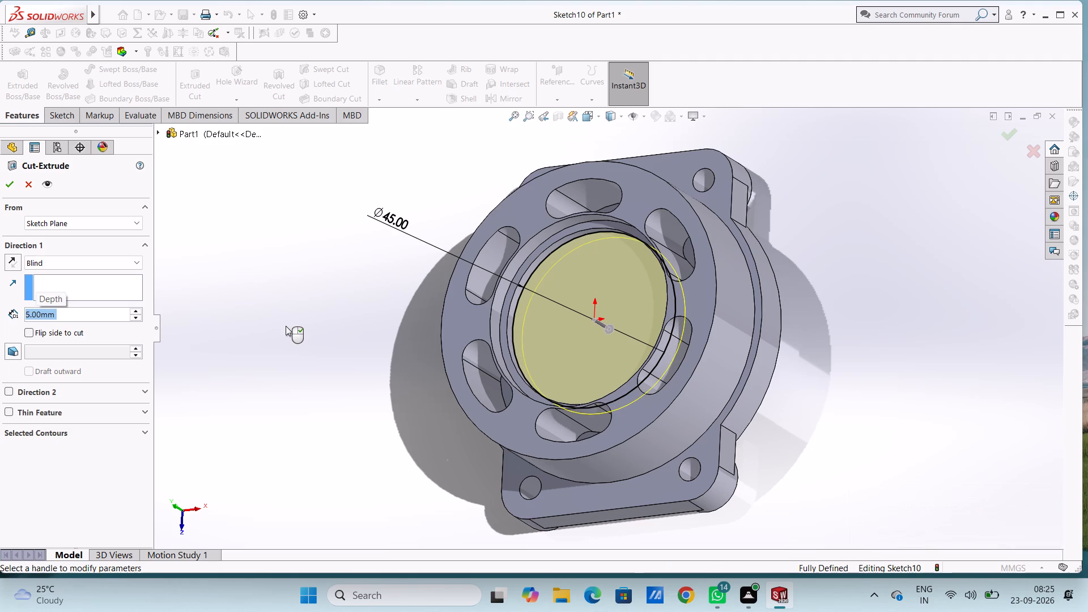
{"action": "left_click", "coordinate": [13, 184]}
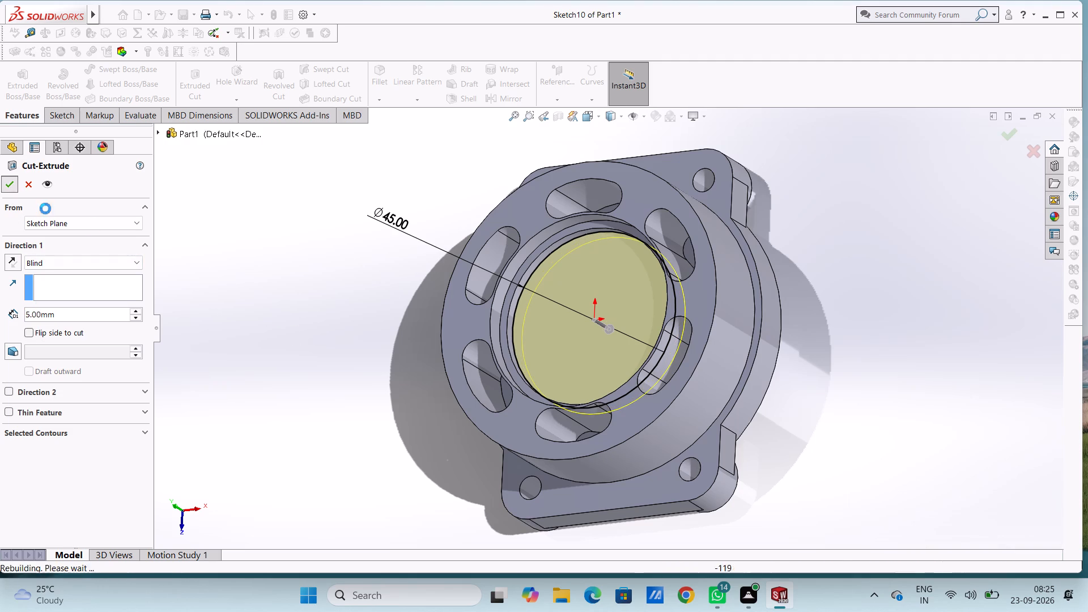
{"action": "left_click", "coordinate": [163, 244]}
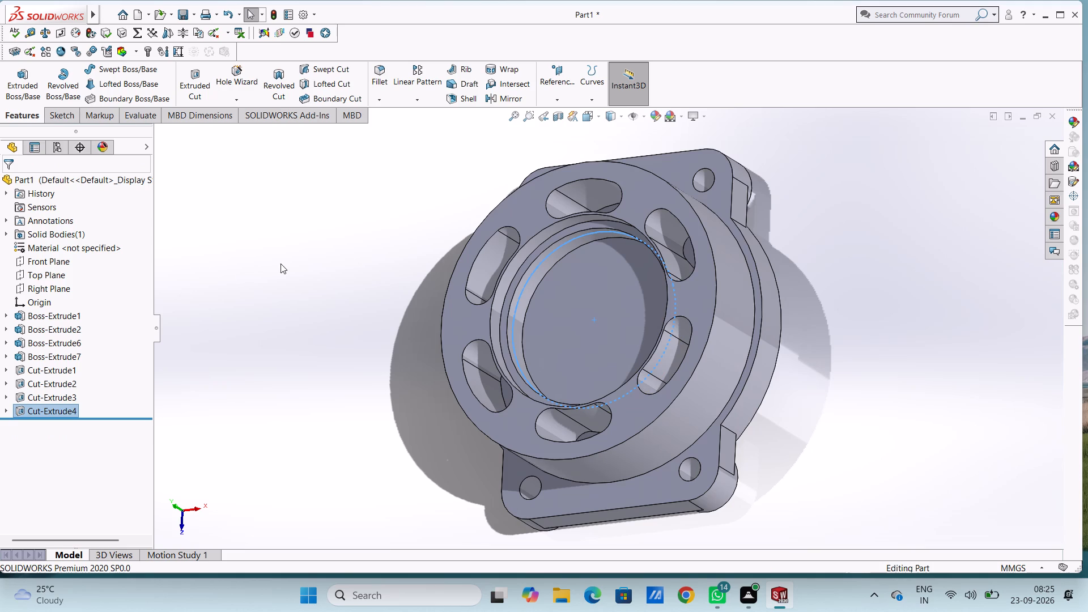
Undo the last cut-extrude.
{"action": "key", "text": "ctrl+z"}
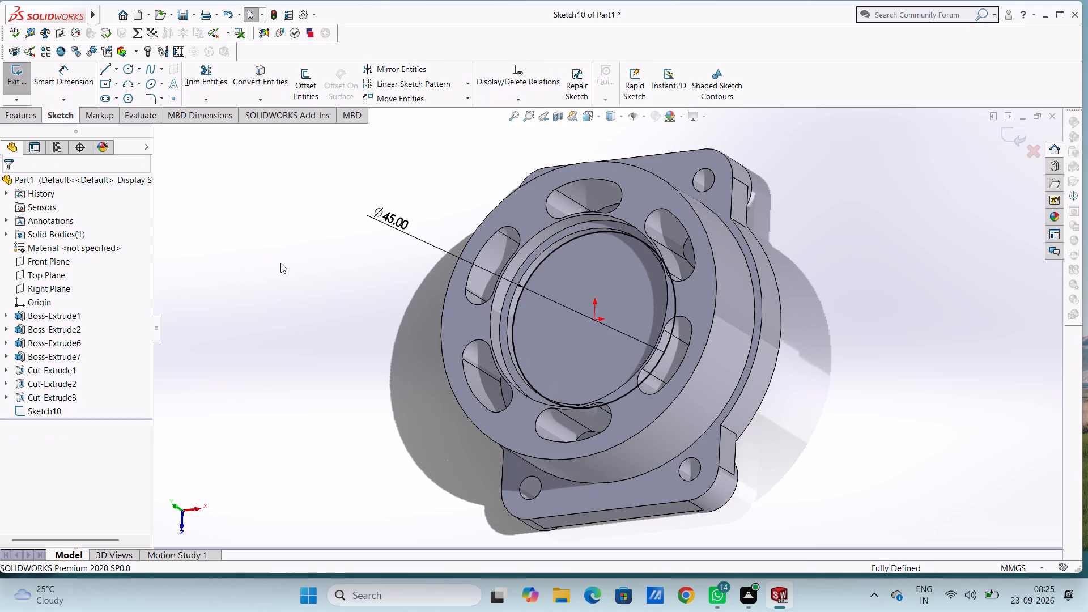
Set the diameter of the circle on the recess floor to 30 mm.
{"action": "middle_click_drag", "start_coordinate": [311, 249], "coordinate": [333, 263]}
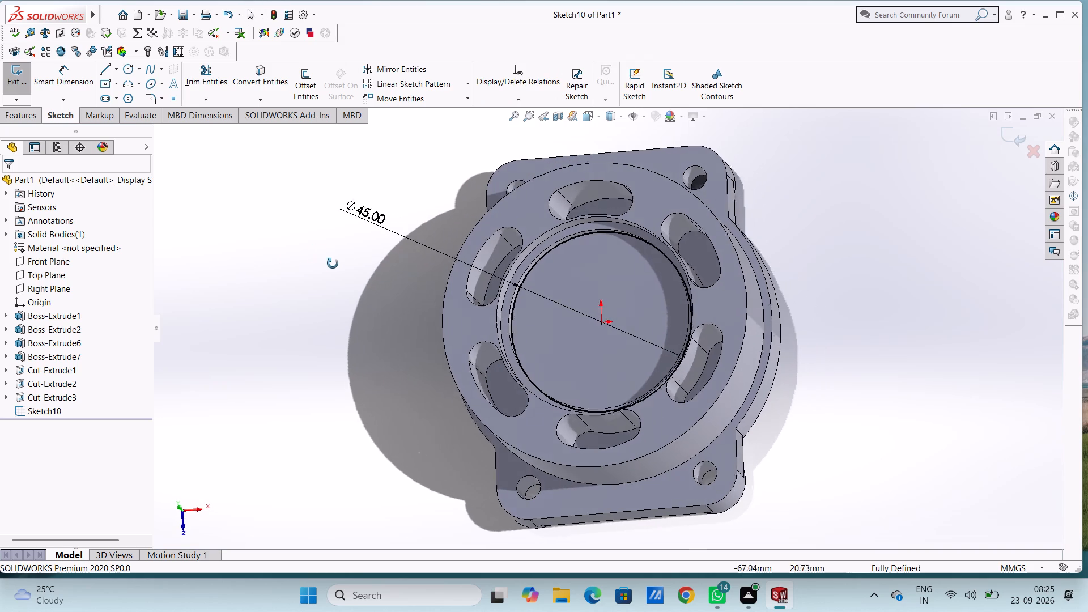
{"action": "middle_click_drag", "start_coordinate": [333, 263], "coordinate": [324, 273]}
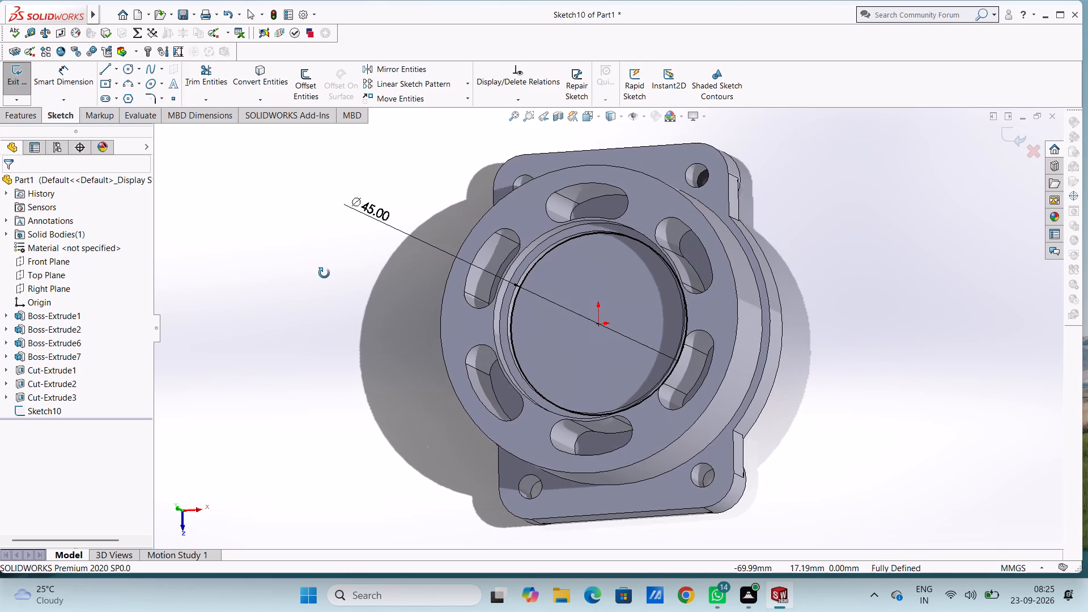
{"action": "middle_click_drag", "start_coordinate": [324, 273], "coordinate": [325, 277]}
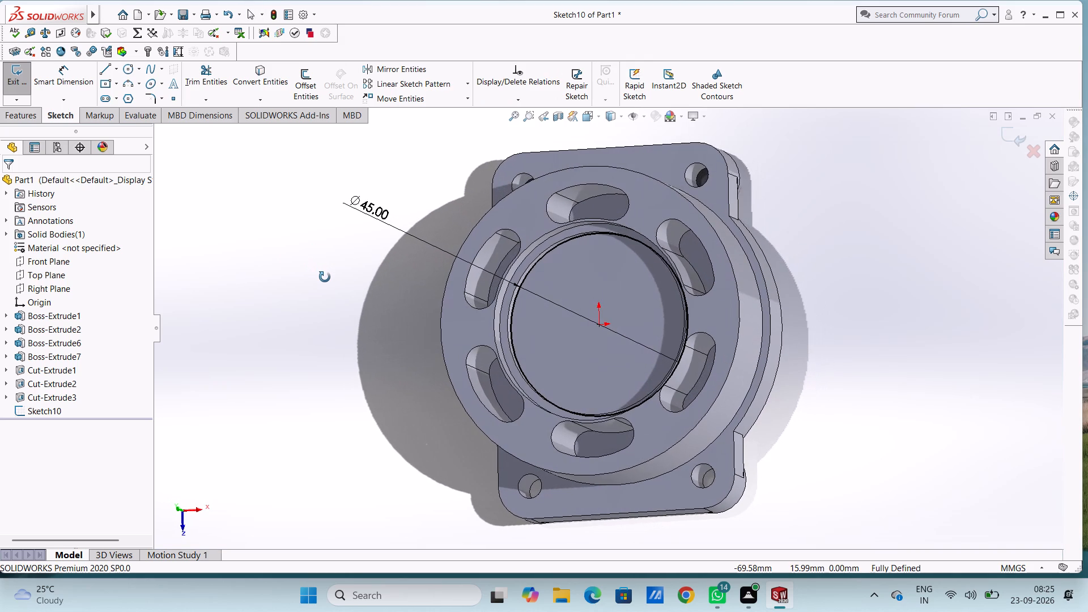
{"action": "middle_click_drag", "start_coordinate": [325, 277], "coordinate": [326, 290]}
{"action": "middle_click_drag", "start_coordinate": [333, 299], "coordinate": [348, 302]}
{"action": "left_click", "coordinate": [373, 206]}
{"action": "left_click", "coordinate": [373, 206]}
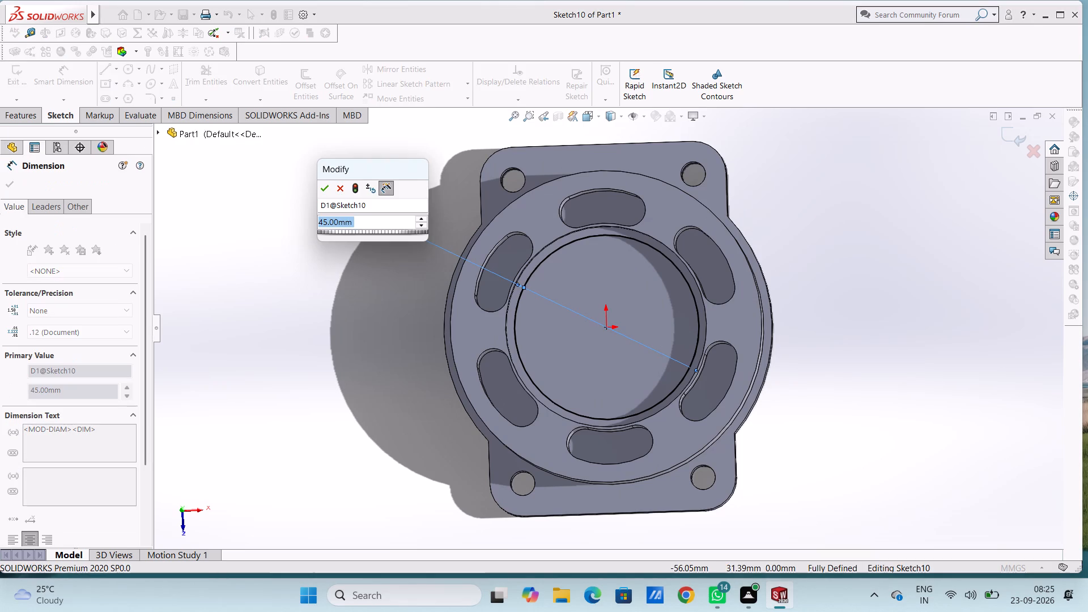
{"action": "type", "text": "30"}
{"action": "key", "text": "Return"}
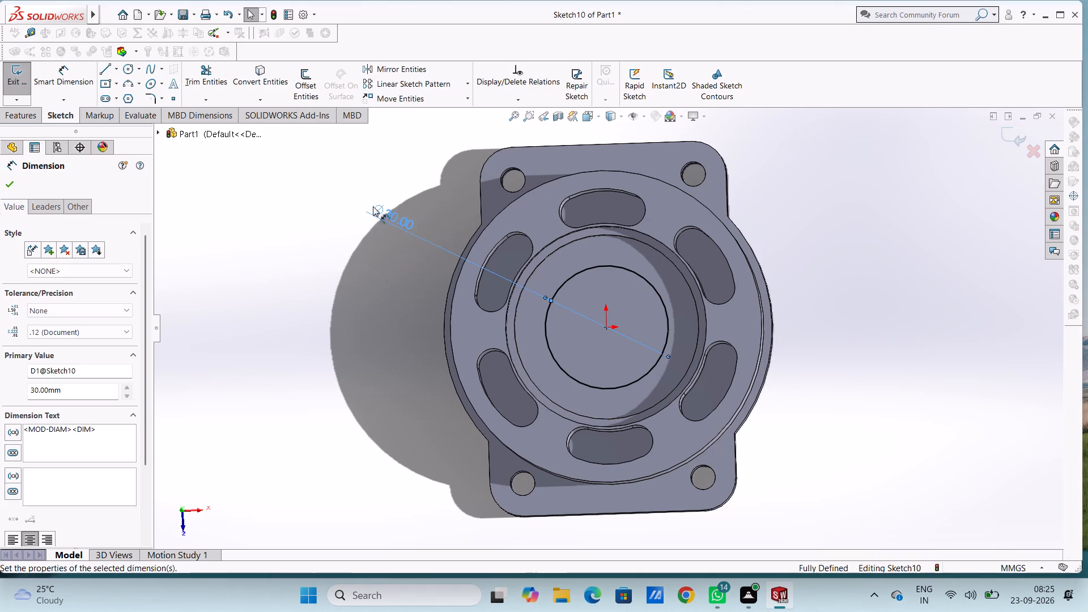
{"action": "left_click", "coordinate": [268, 293]}
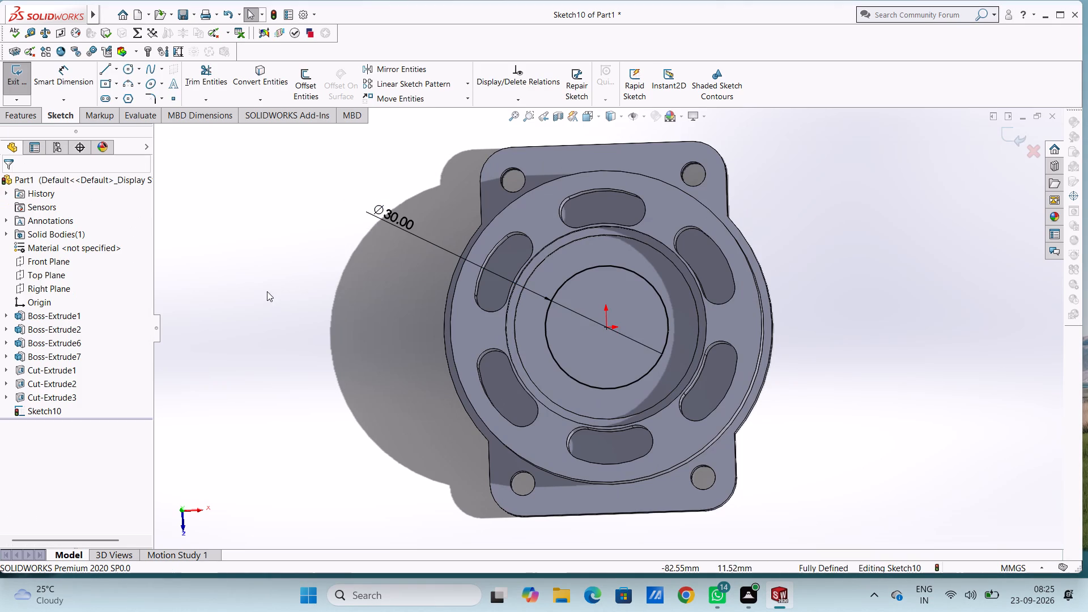
Cut-extrude the 30 mm circle as a blind cut 5 mm deep into the floor of the 45 mm recess.
{"action": "left_click", "coordinate": [14, 112]}
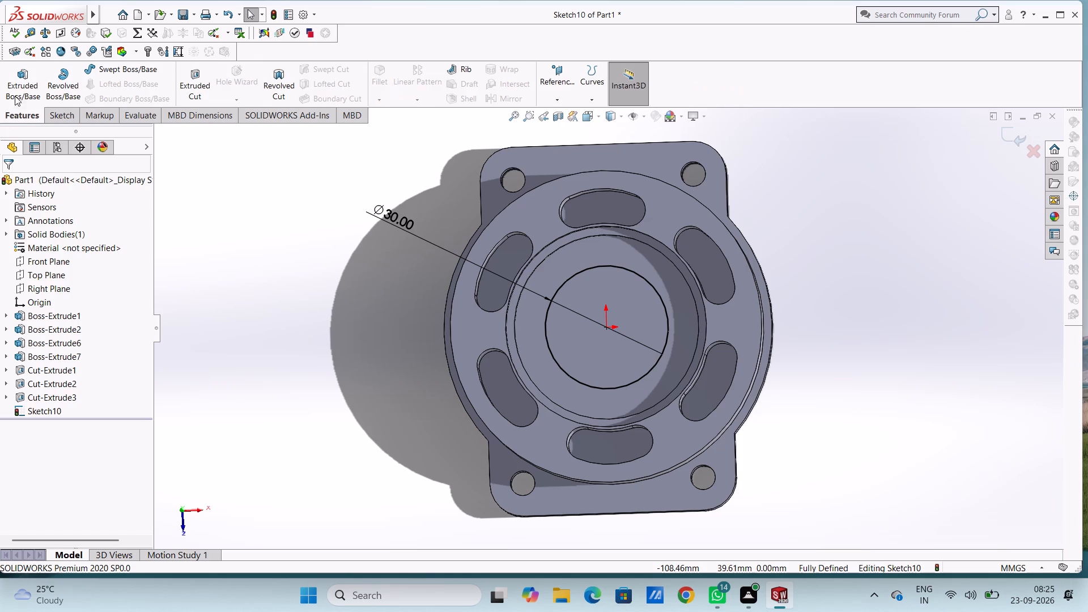
{"action": "left_click", "coordinate": [190, 79]}
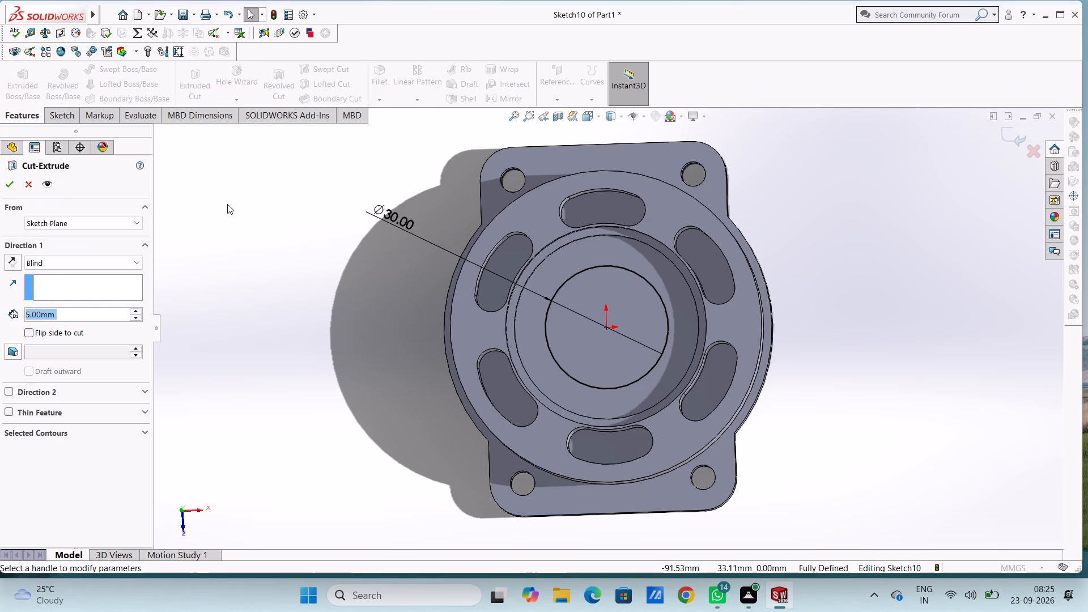
{"action": "left_click", "coordinate": [8, 185]}
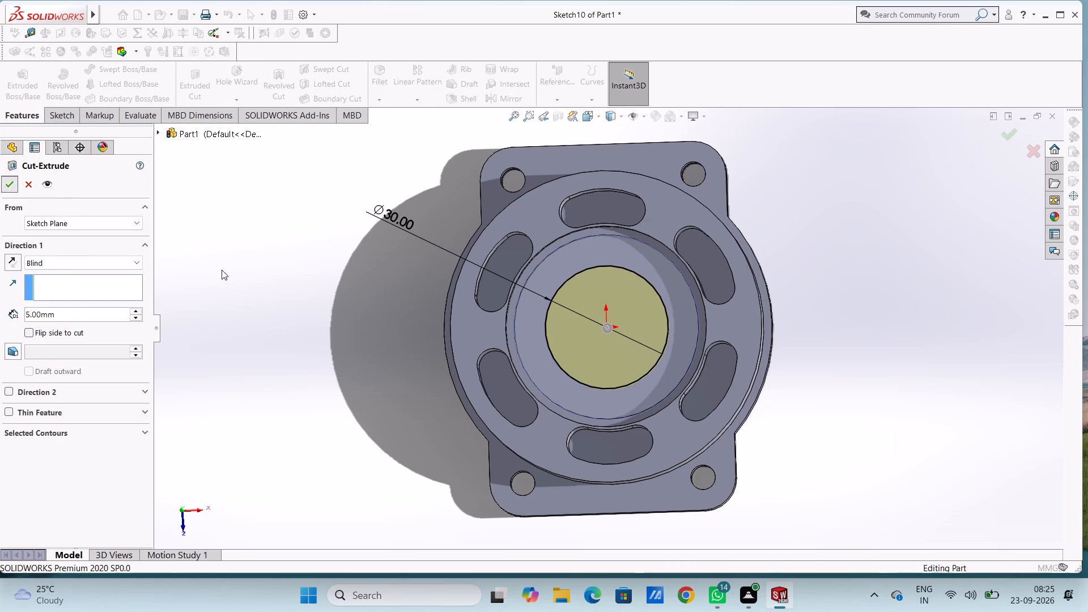
{"action": "left_click", "coordinate": [253, 274]}
Examine the stepped concentric recesses in the cylinder's slotted end face from several angles.
{"action": "middle_click_drag", "start_coordinate": [262, 290], "coordinate": [237, 265]}
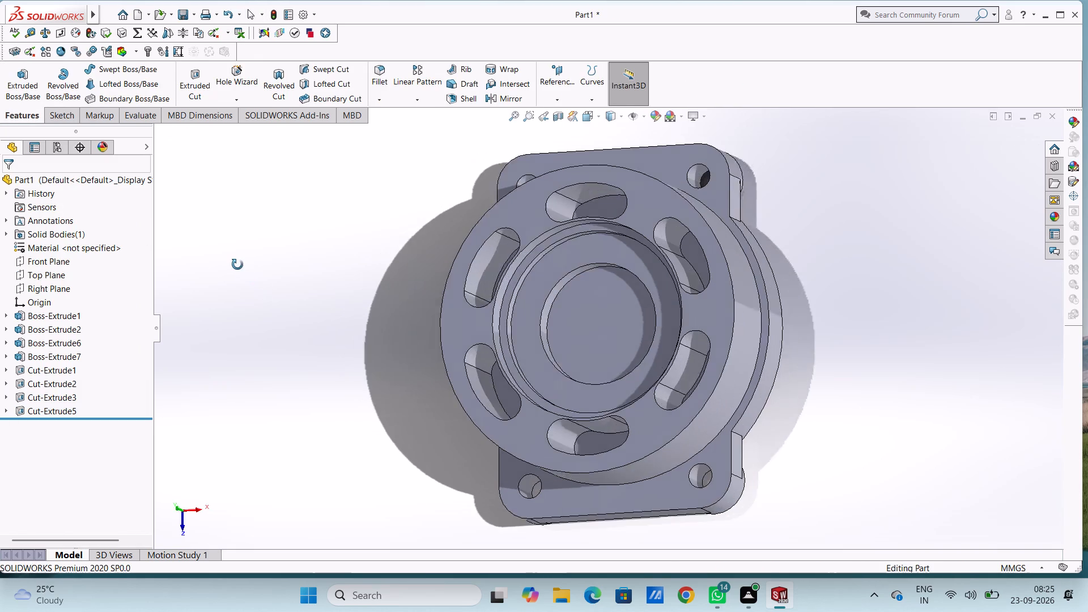
{"action": "middle_click_drag", "start_coordinate": [237, 265], "coordinate": [235, 249]}
{"action": "middle_click", "coordinate": [238, 250]}
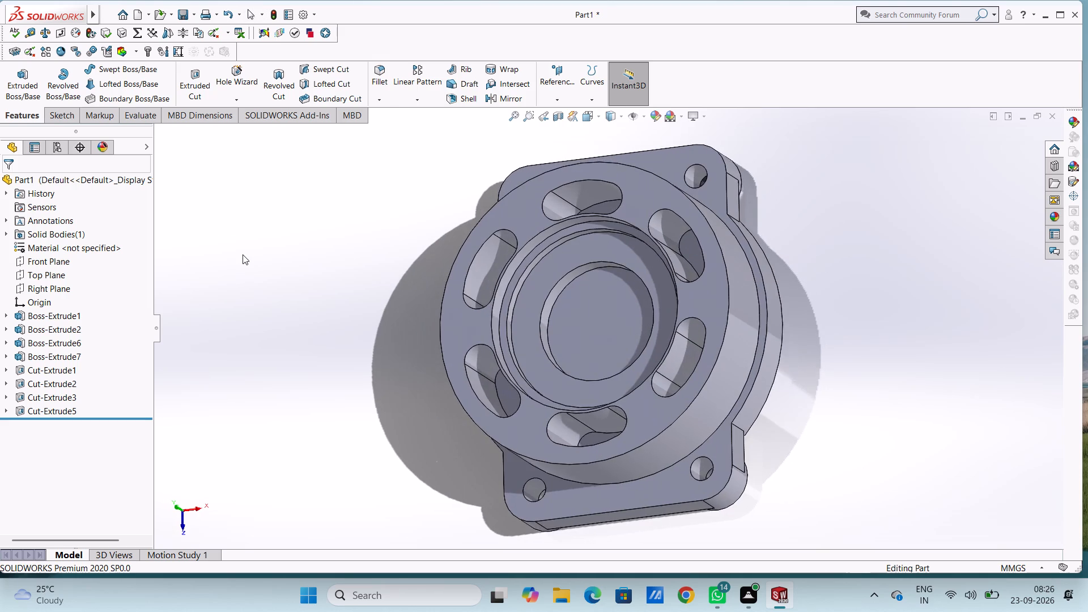
{"action": "middle_click_drag", "start_coordinate": [243, 254], "coordinate": [248, 261]}
{"action": "middle_click", "coordinate": [253, 266]}
{"action": "middle_click", "coordinate": [262, 278]}
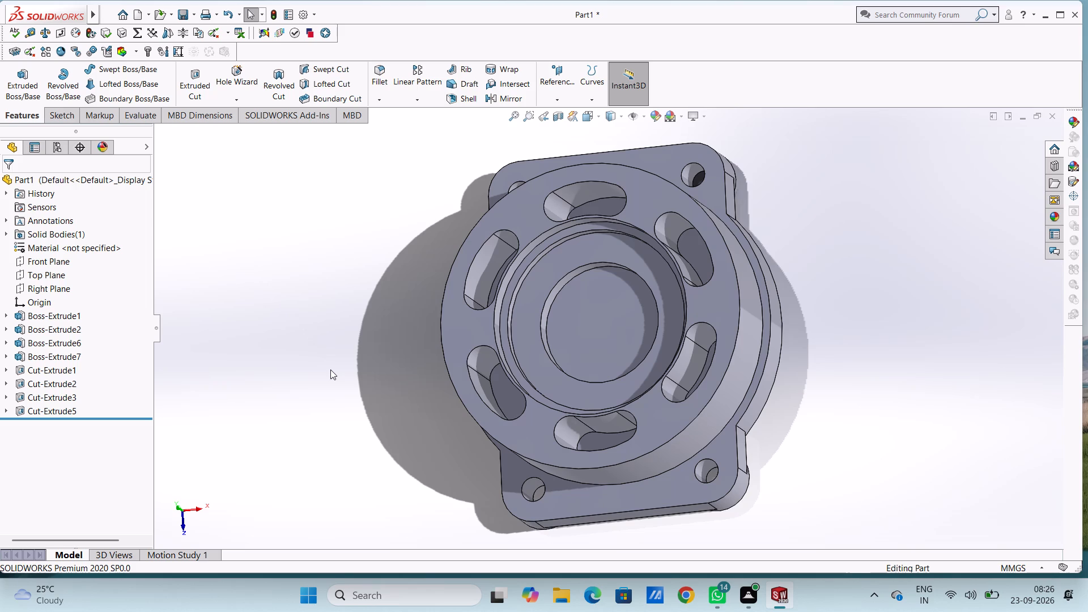
{"action": "middle_click_drag", "start_coordinate": [320, 363], "coordinate": [279, 338]}
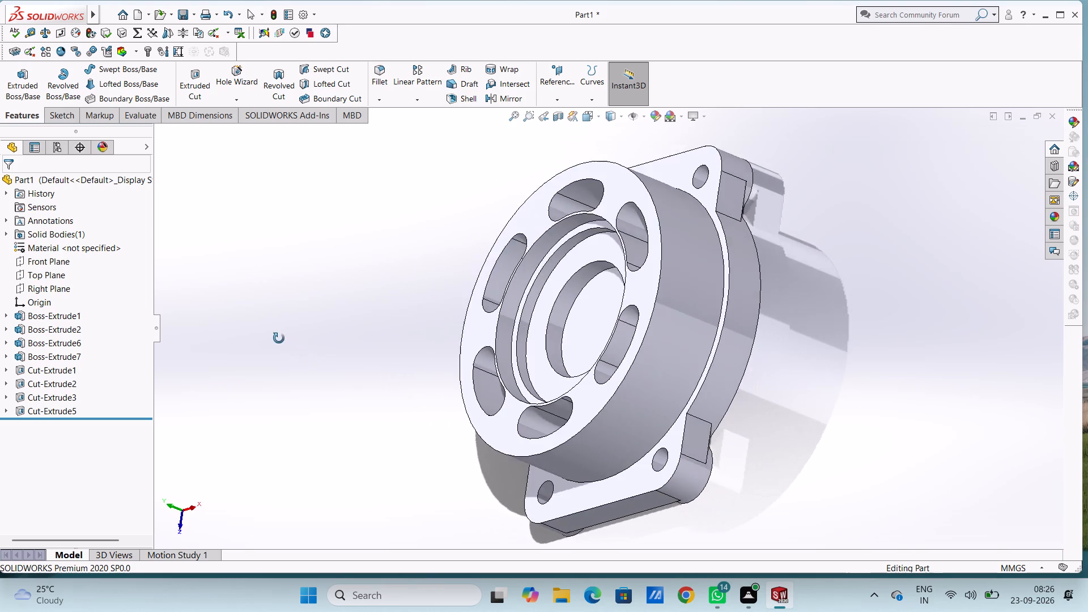
{"action": "middle_click_drag", "start_coordinate": [279, 338], "coordinate": [340, 373]}
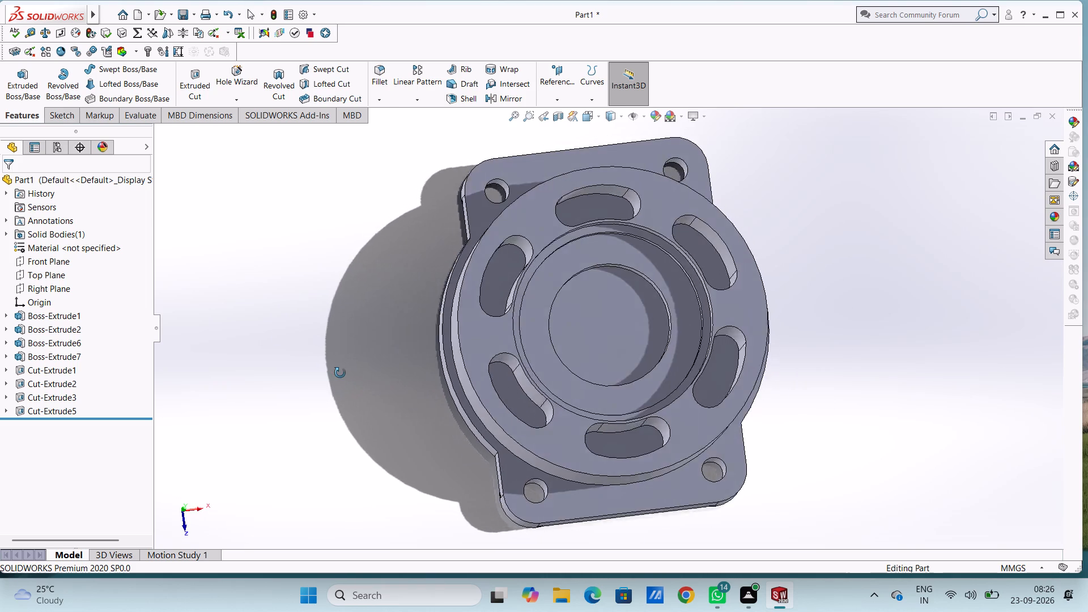
{"action": "middle_click_drag", "start_coordinate": [340, 373], "coordinate": [301, 351]}
Fillet the outer rim edge of the 49 mm recess on the slotted end face with a 0.2 mm radius.
{"action": "scroll", "coordinate": [501, 236], "scroll_direction": "down", "scroll_amount": 6}
{"action": "scroll", "coordinate": [554, 228], "scroll_direction": "down", "scroll_amount": 5}
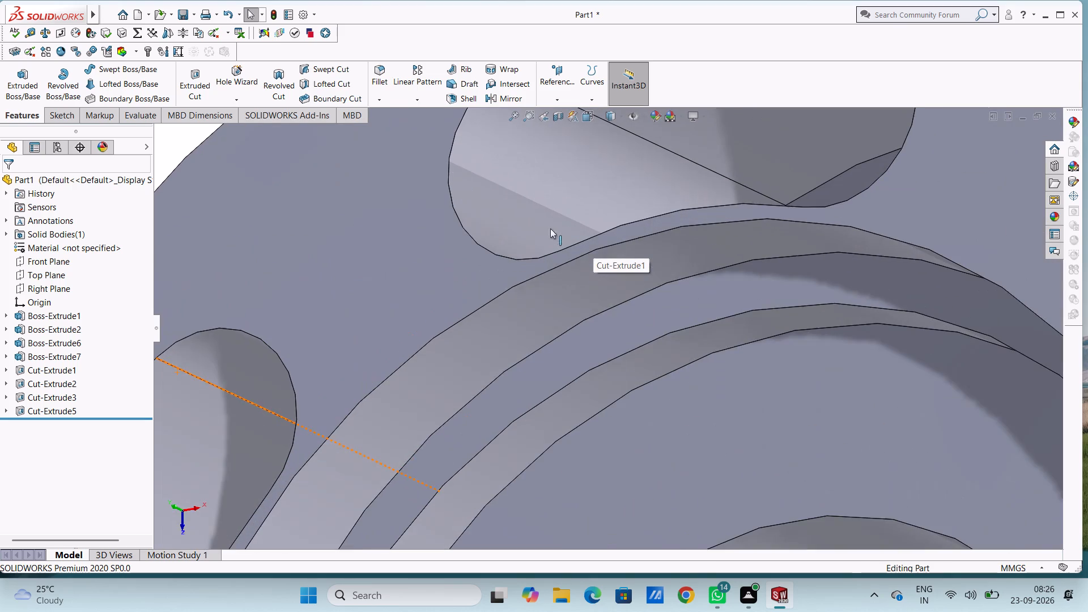
{"action": "left_click", "coordinate": [388, 72]}
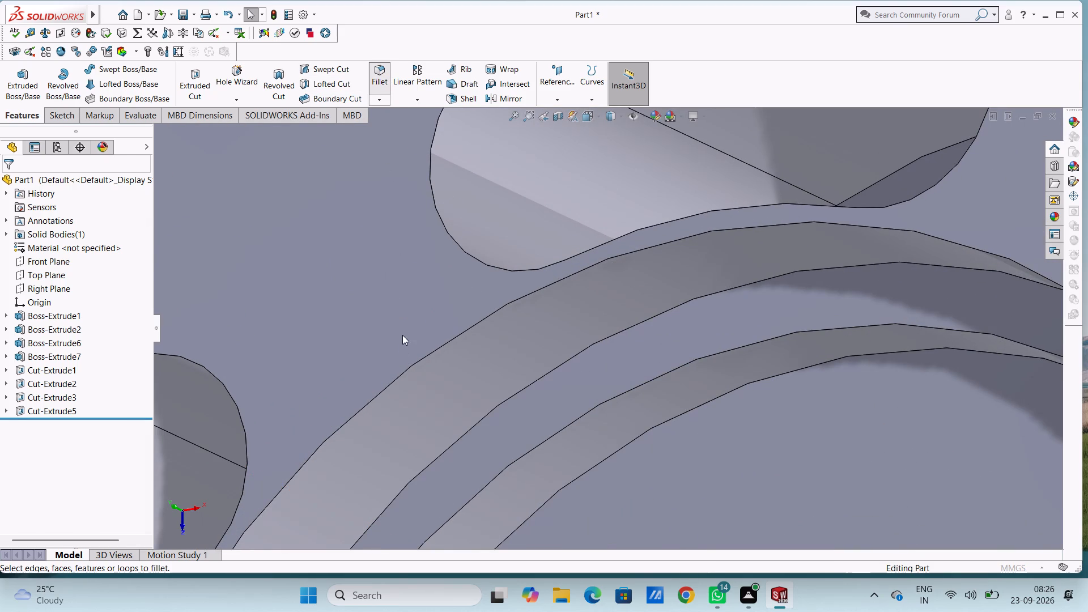
{"action": "left_click", "coordinate": [415, 362]}
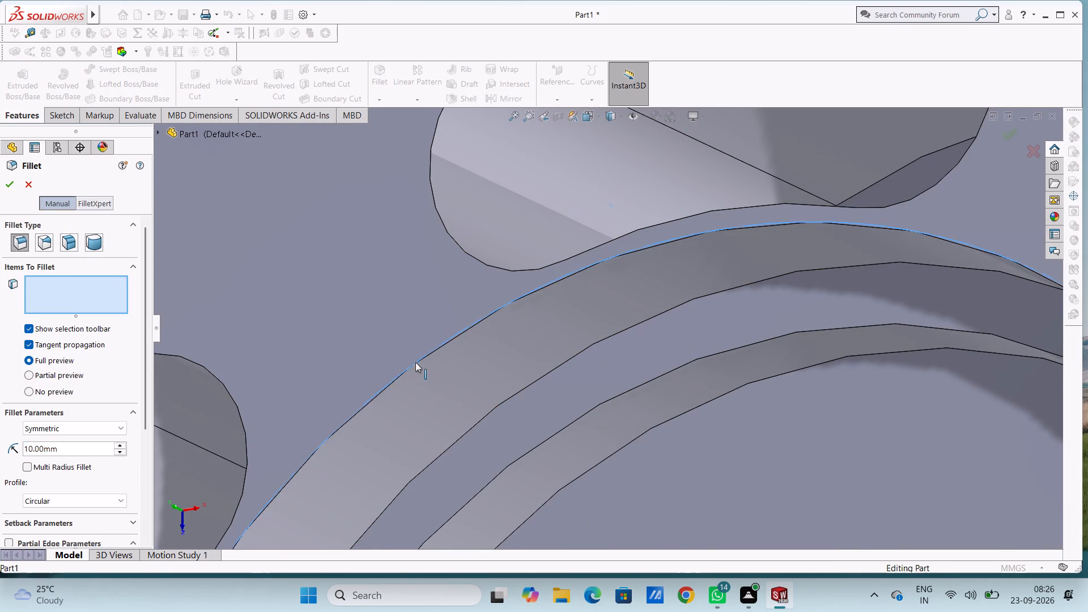
{"action": "key", "text": "1"}
{"action": "key", "text": "Return"}
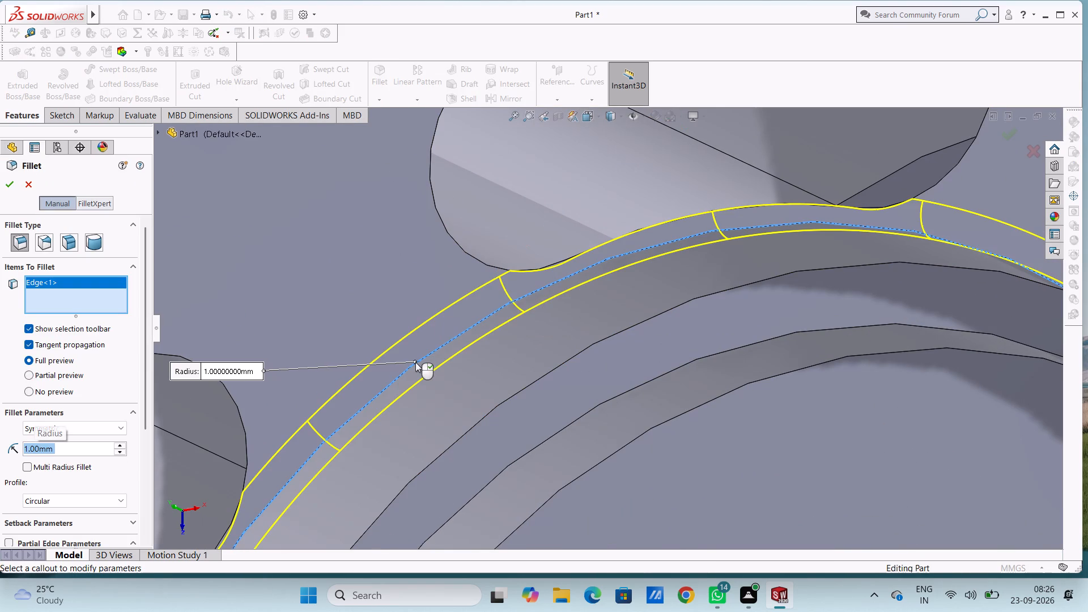
{"action": "type", "text": "0.2"}
{"action": "key", "text": "Return"}
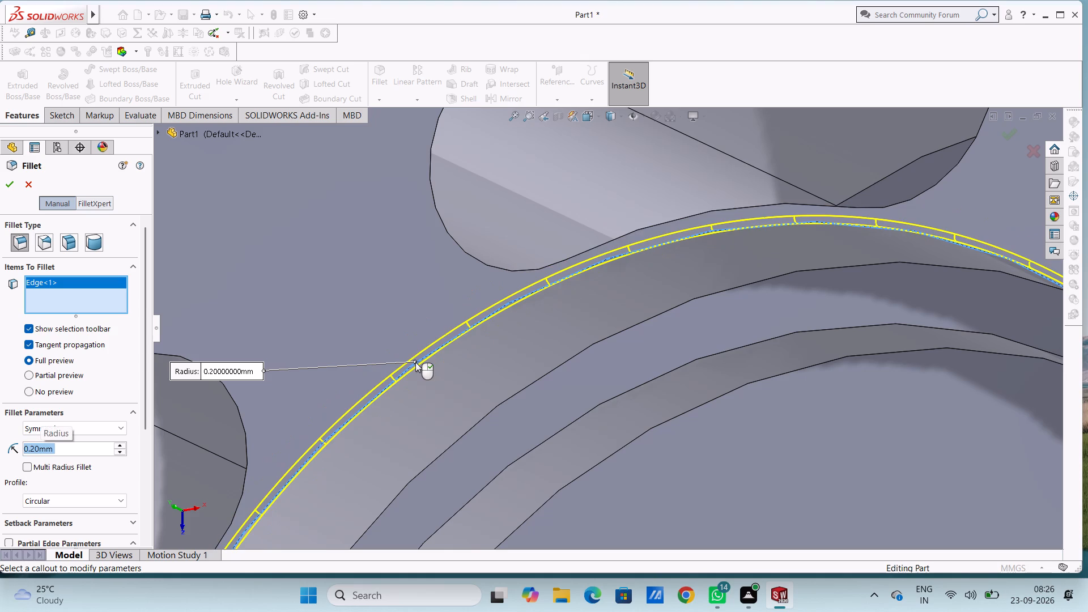
{"action": "left_click", "coordinate": [10, 185]}
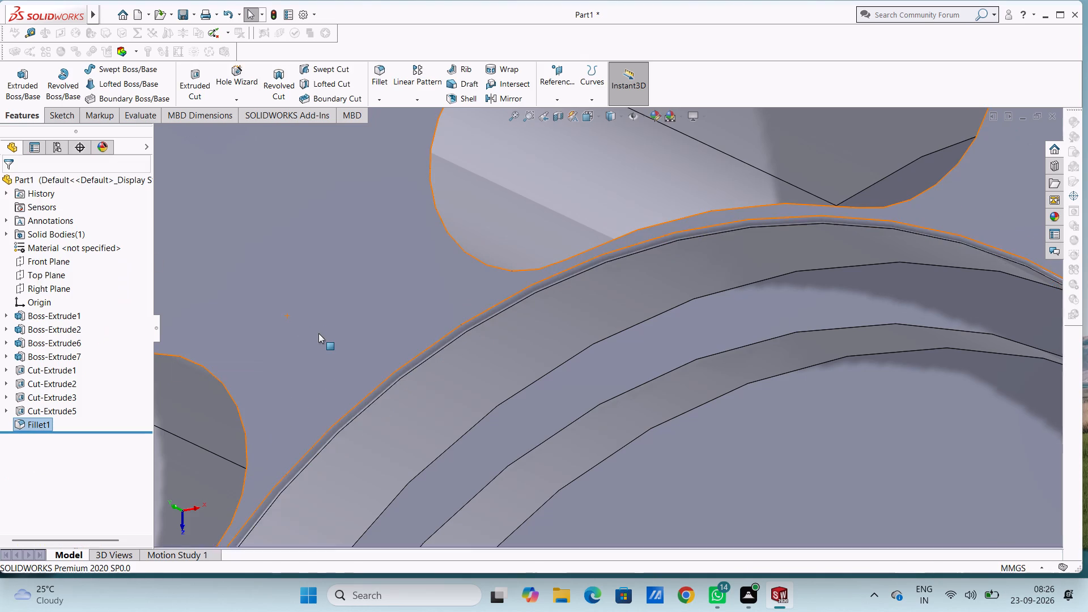
Fillet the rim and floor edges of the 45 mm recess with a 1 mm radius.
{"action": "scroll", "coordinate": [318, 333], "scroll_direction": "up", "scroll_amount": 7}
{"action": "middle_click_drag", "start_coordinate": [658, 491], "coordinate": [672, 497]}
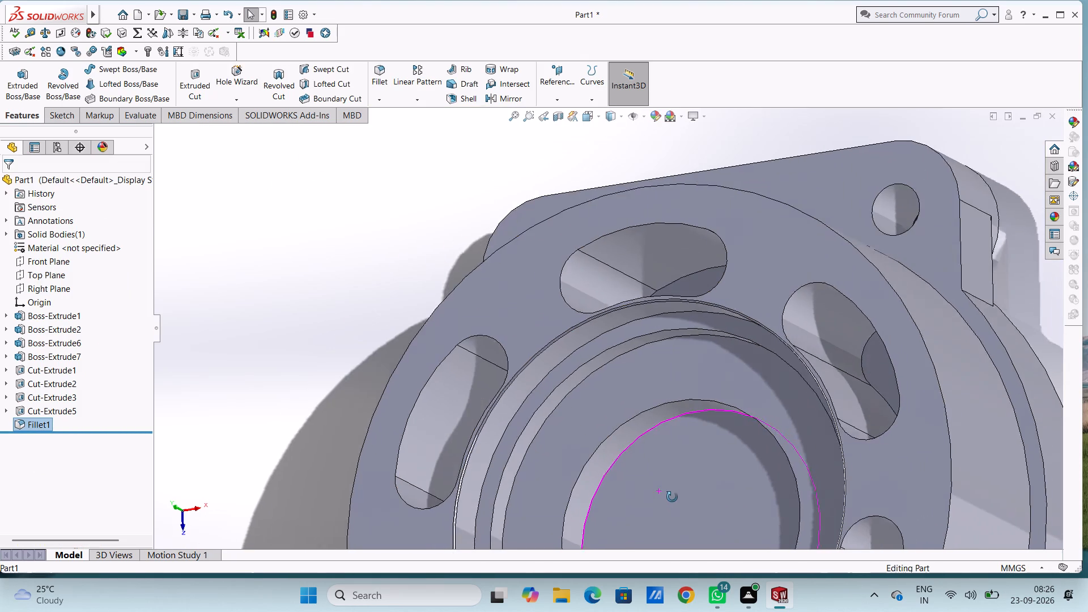
{"action": "middle_click_drag", "start_coordinate": [672, 497], "coordinate": [686, 505]}
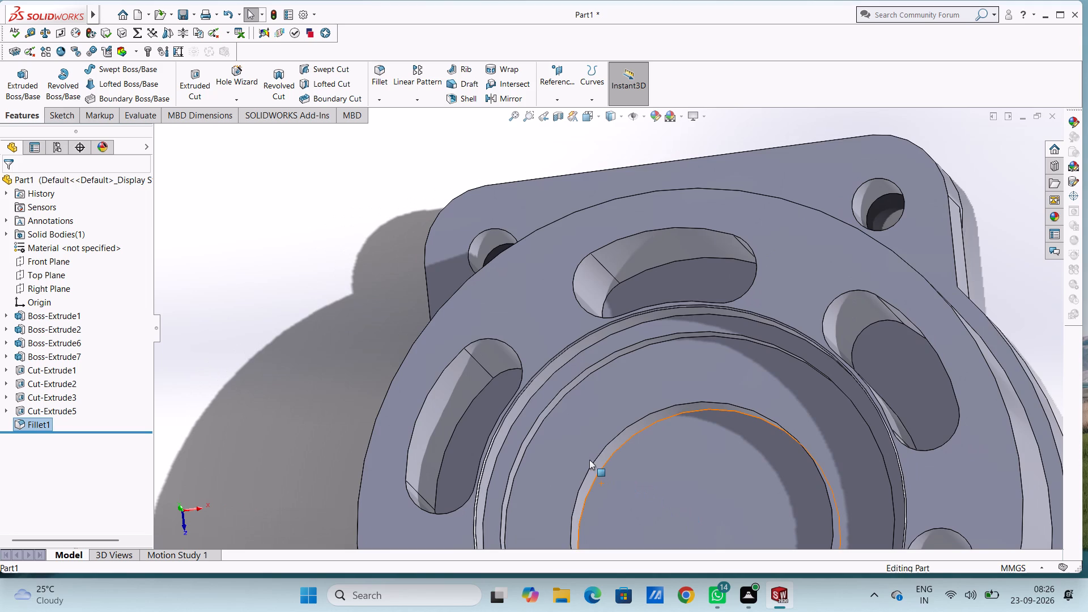
{"action": "scroll", "coordinate": [598, 454], "scroll_direction": "down", "scroll_amount": 7}
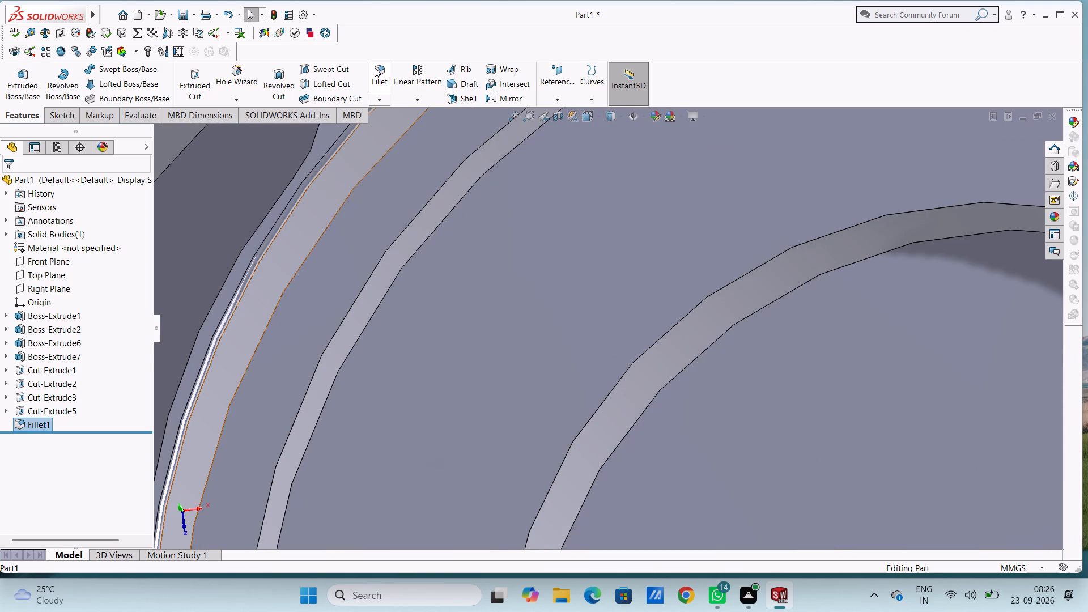
{"action": "left_click", "coordinate": [375, 67]}
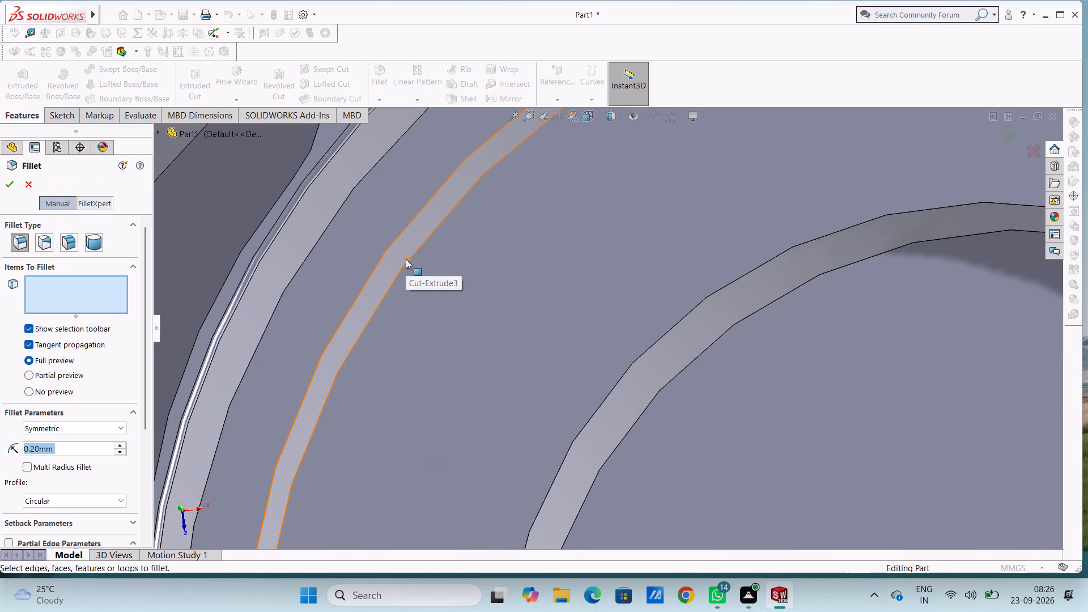
{"action": "left_click", "coordinate": [376, 267]}
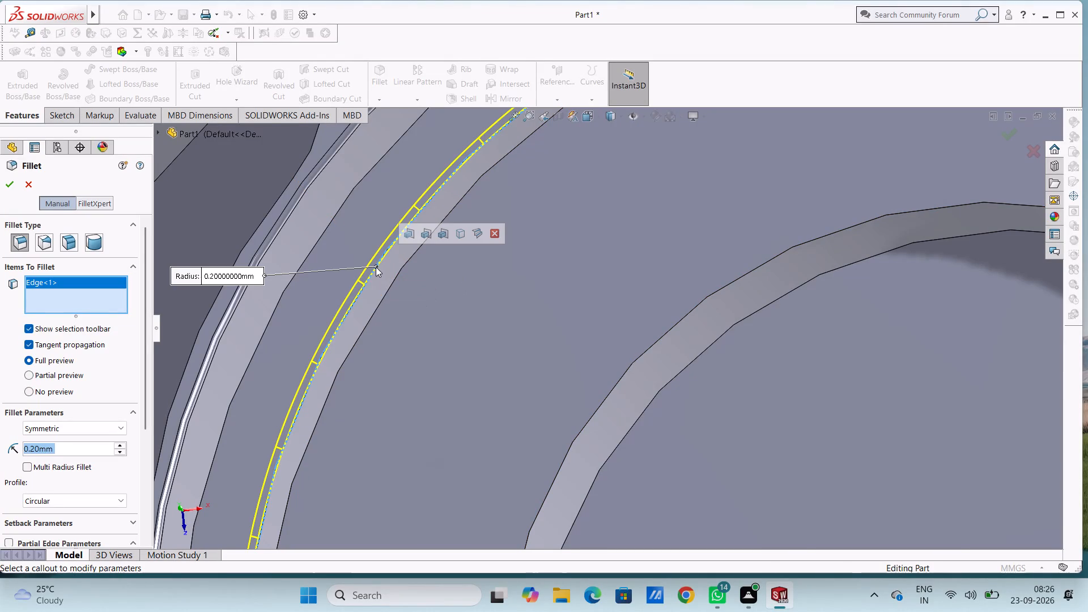
{"action": "key", "text": "1"}
{"action": "key", "text": "Return"}
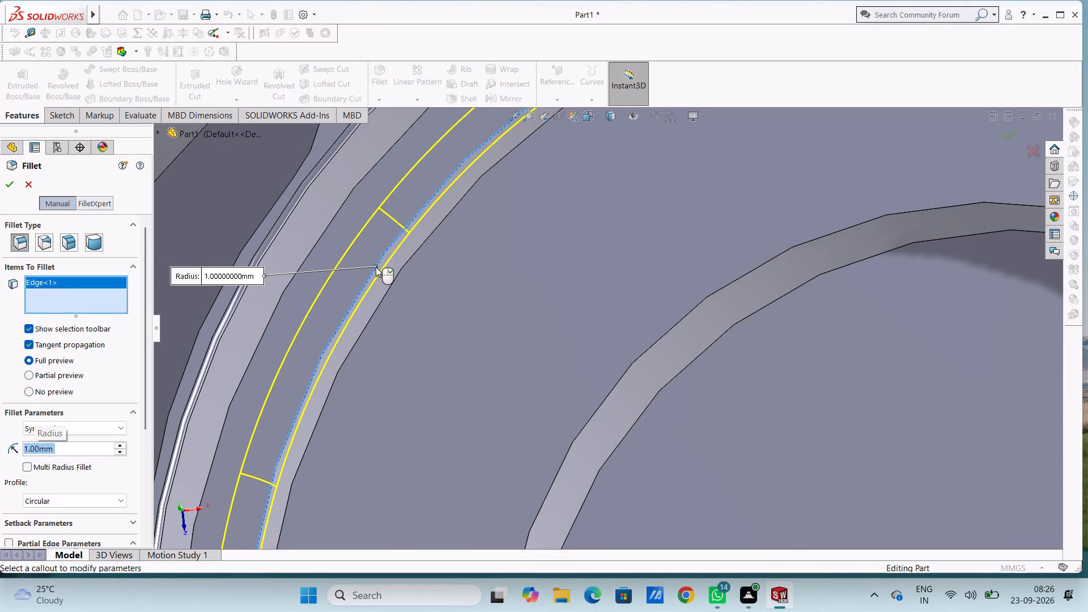
{"action": "left_click", "coordinate": [381, 299]}
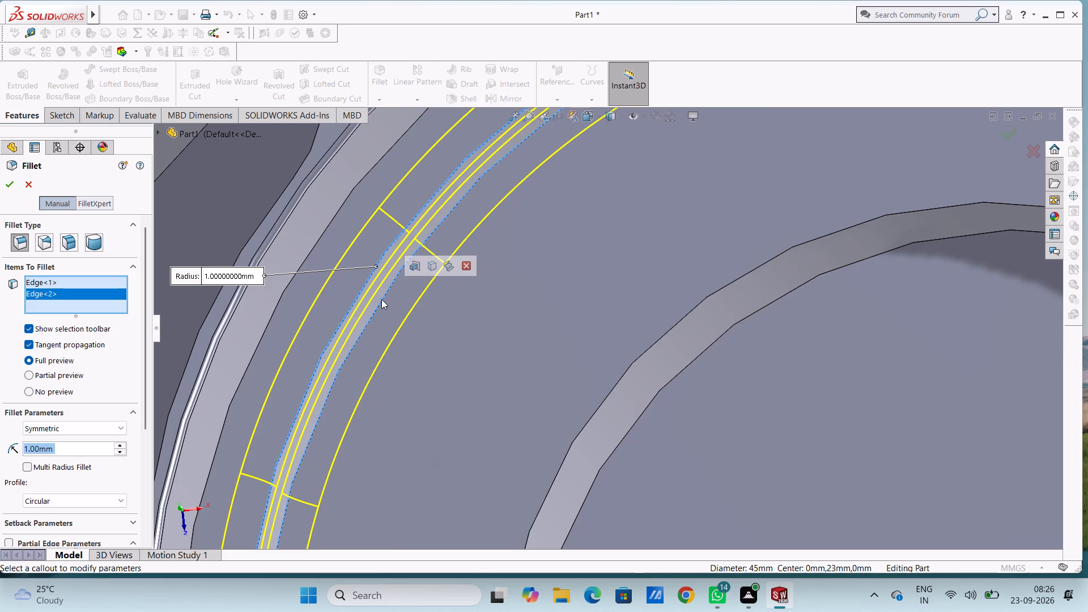
{"action": "scroll", "coordinate": [381, 299], "scroll_direction": "up", "scroll_amount": 5}
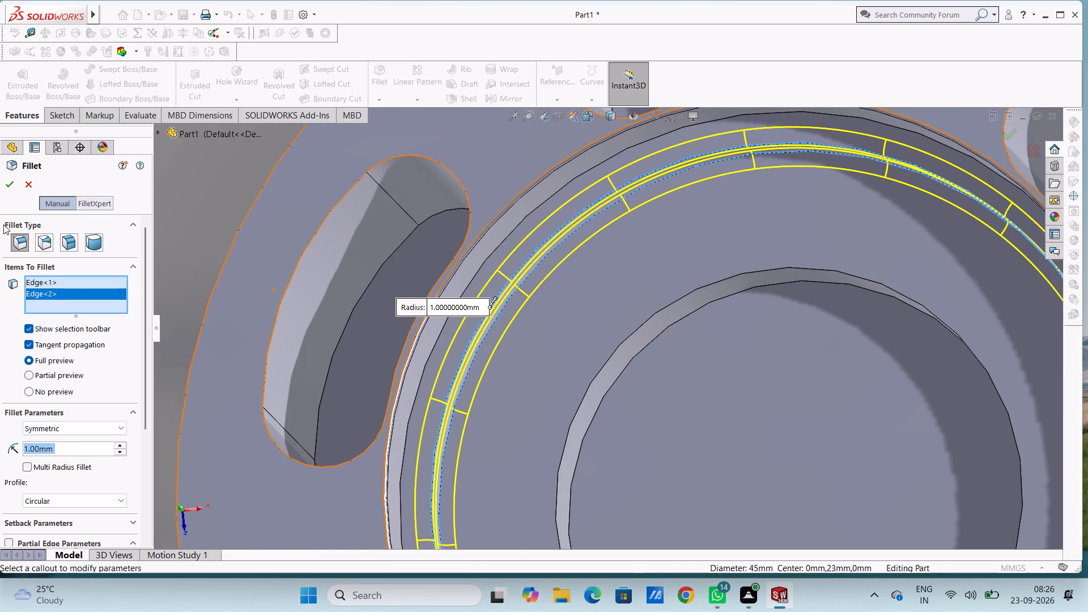
{"action": "left_click", "coordinate": [10, 184]}
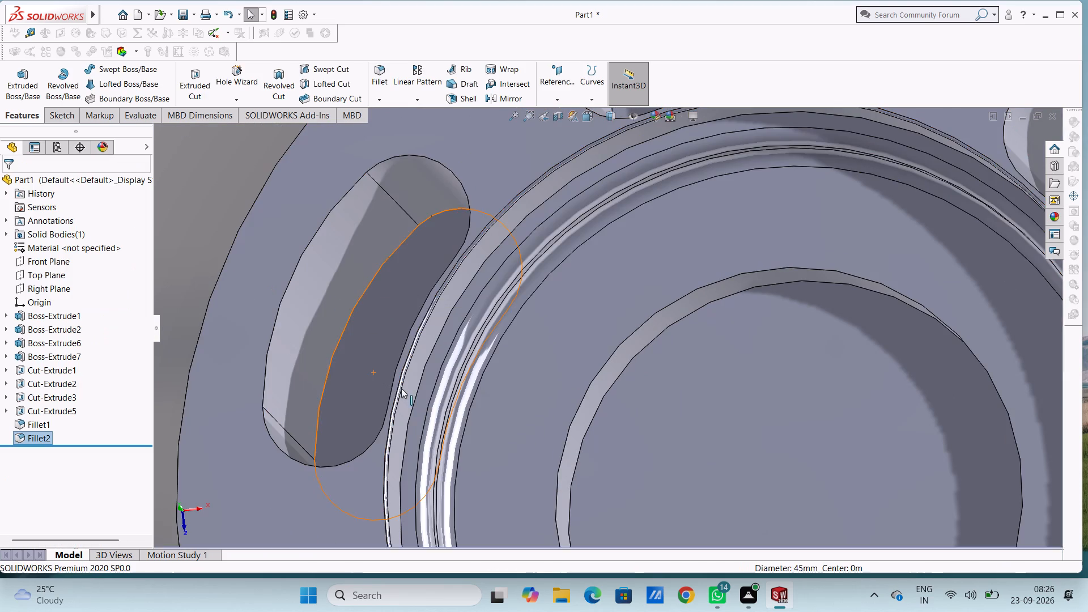
Fillet the rim edge of the 30 mm recess with a 1 mm radius.
{"action": "scroll", "coordinate": [401, 388], "scroll_direction": "up", "scroll_amount": 6}
{"action": "middle_click_drag", "start_coordinate": [290, 356], "coordinate": [333, 354]}
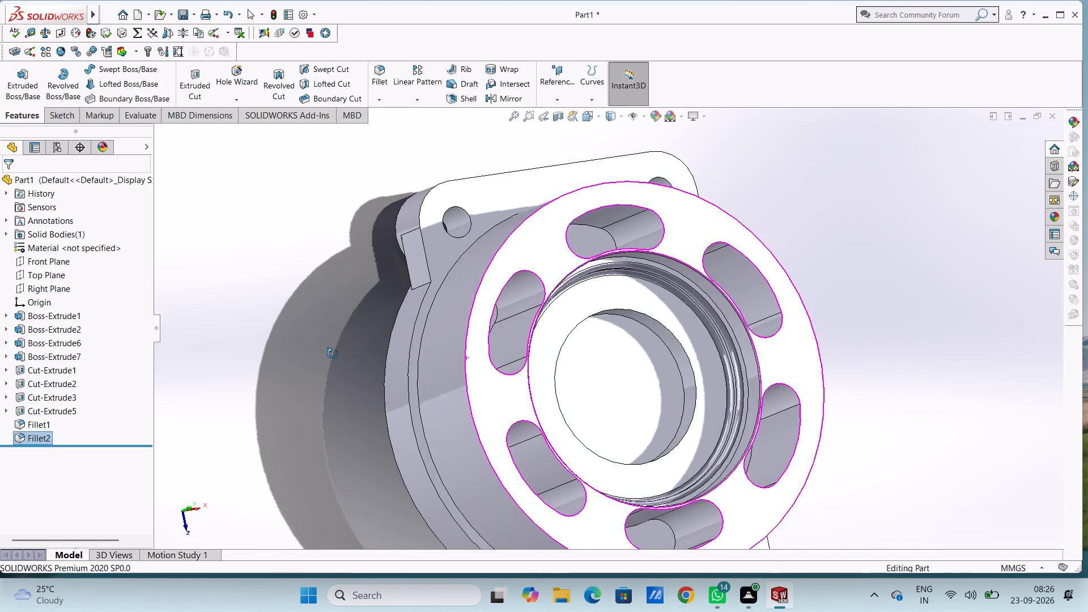
{"action": "middle_click_drag", "start_coordinate": [333, 354], "coordinate": [266, 347]}
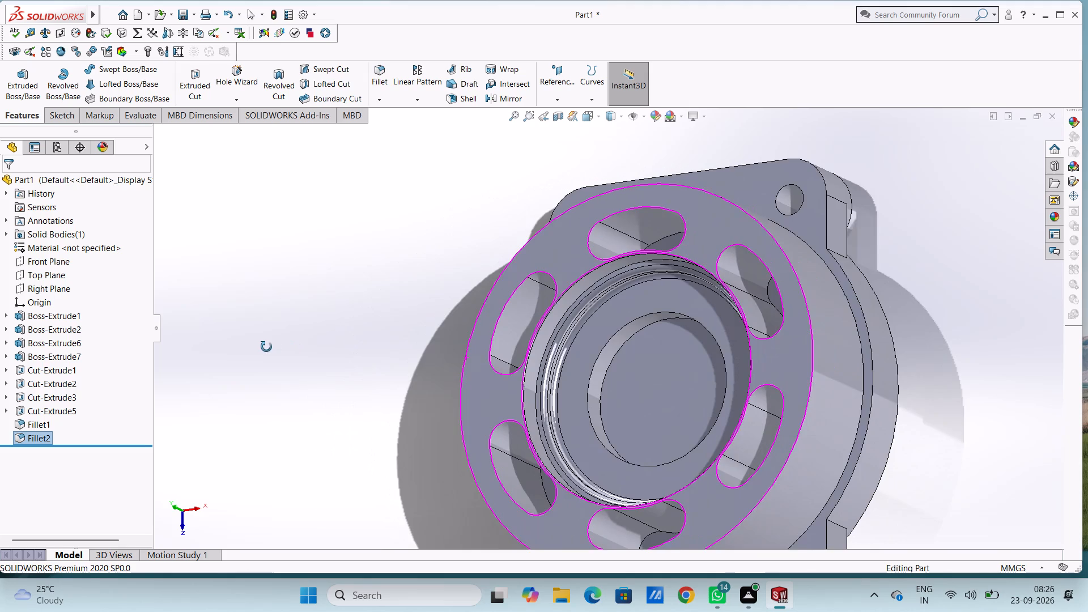
{"action": "middle_click_drag", "start_coordinate": [266, 347], "coordinate": [297, 354]}
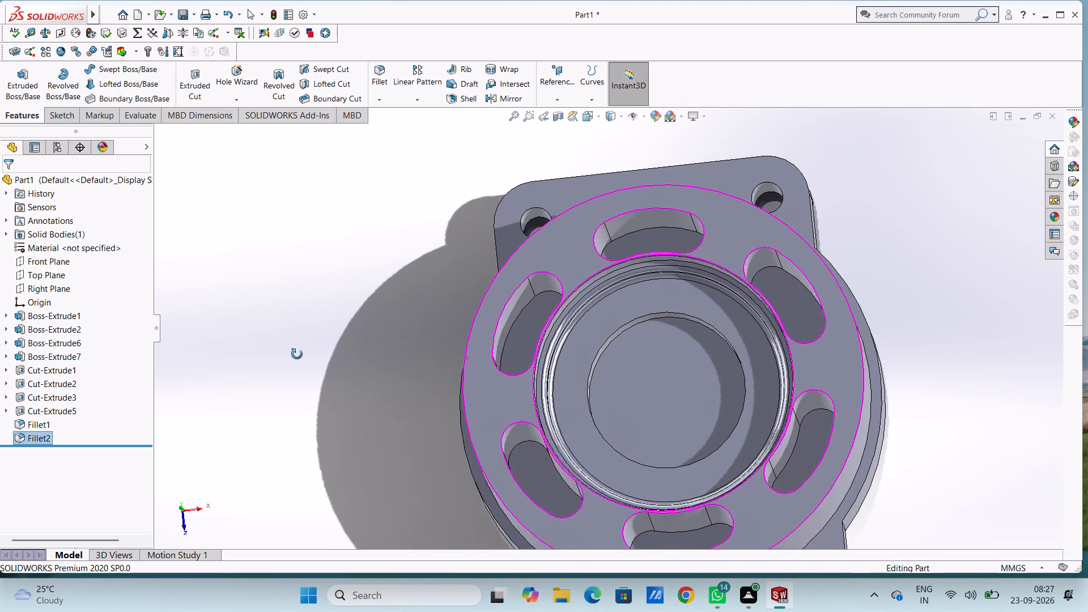
{"action": "middle_click_drag", "start_coordinate": [297, 354], "coordinate": [290, 355]}
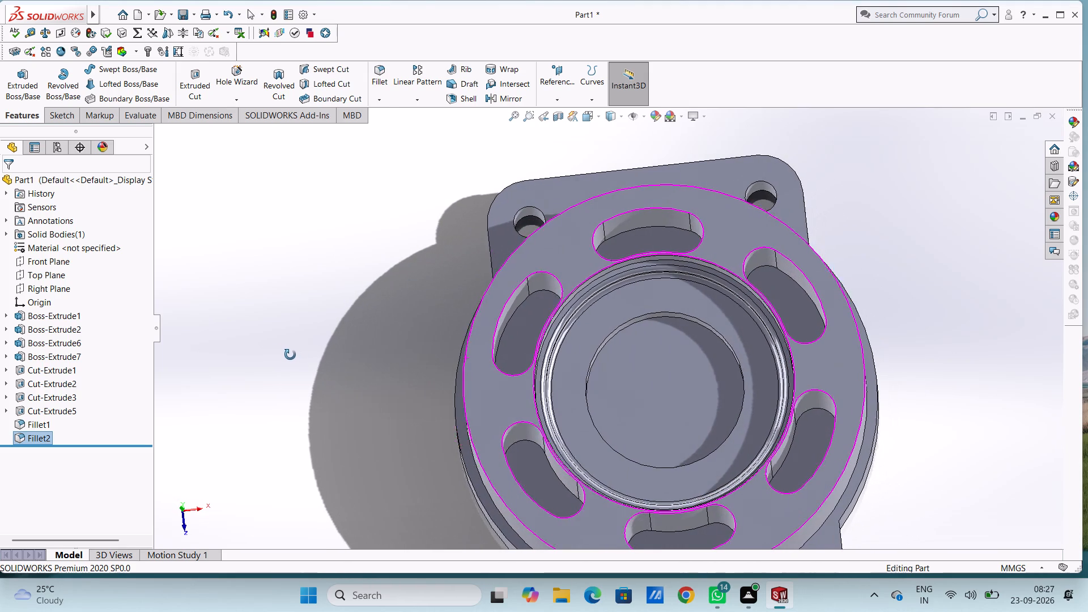
{"action": "middle_click_drag", "start_coordinate": [290, 355], "coordinate": [277, 348]}
{"action": "scroll", "coordinate": [674, 392], "scroll_direction": "down", "scroll_amount": 5}
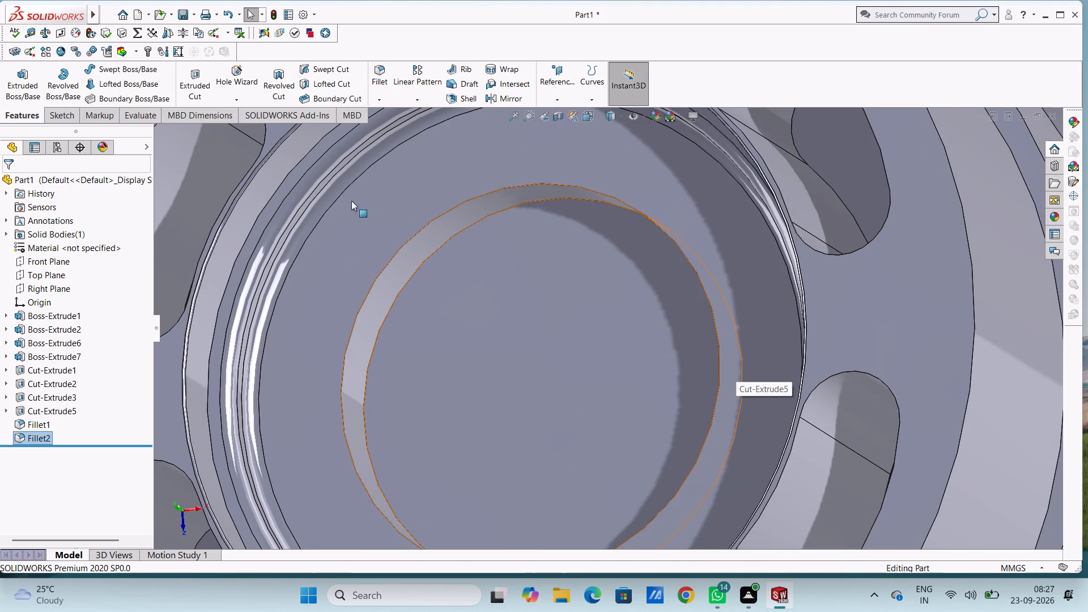
{"action": "left_click", "coordinate": [384, 76]}
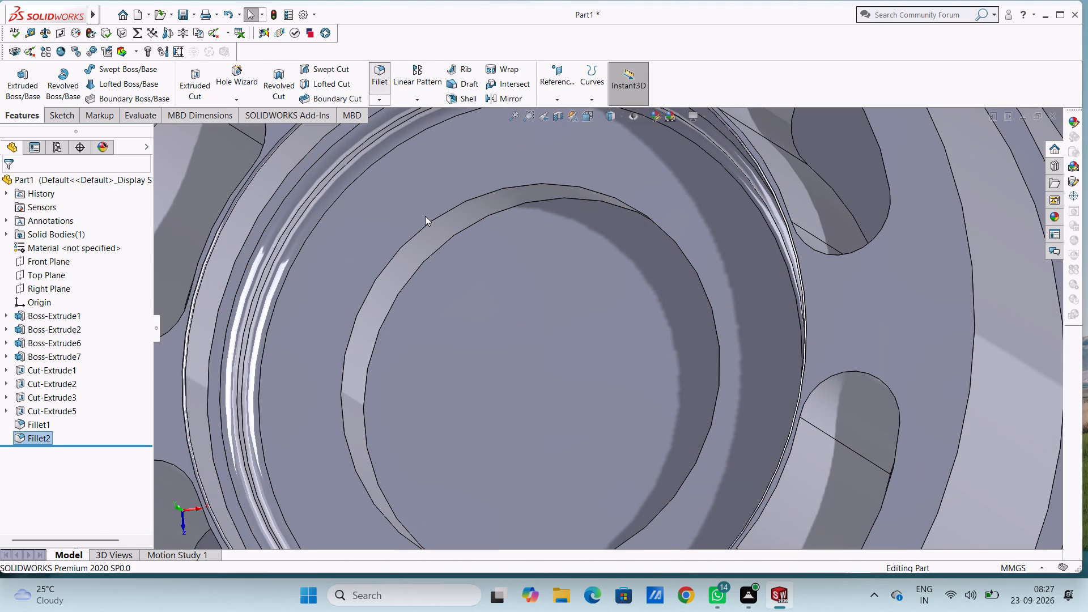
{"action": "left_click", "coordinate": [427, 225]}
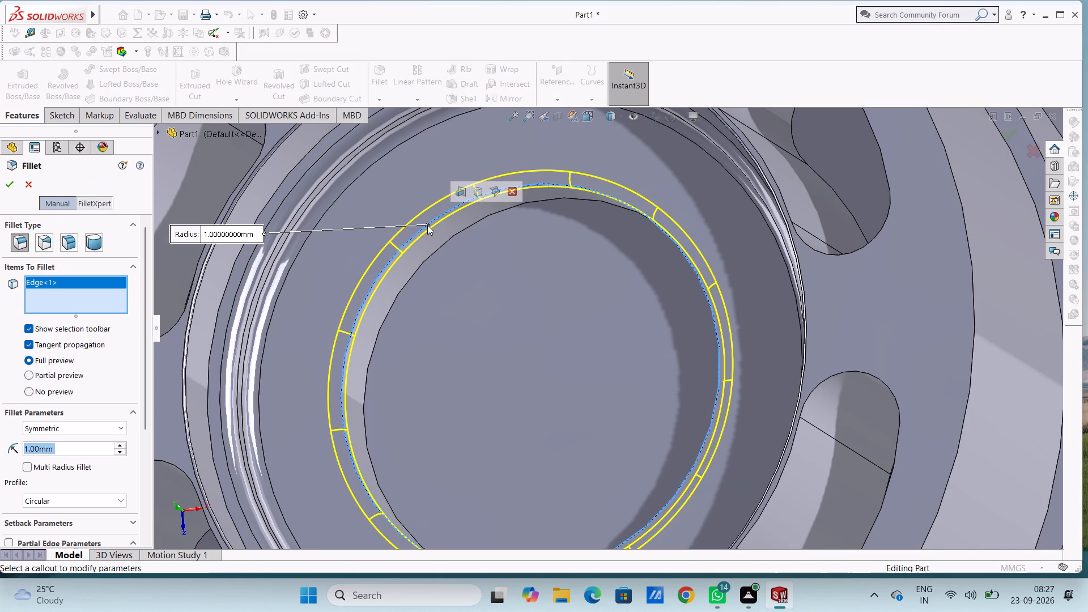
{"action": "left_click", "coordinate": [9, 190]}
Create a reference plane offset 8 mm from the Top Plane, toward the cylinder.
{"action": "scroll", "coordinate": [423, 295], "scroll_direction": "up", "scroll_amount": 6}
{"action": "middle_click_drag", "start_coordinate": [329, 276], "coordinate": [333, 276]}
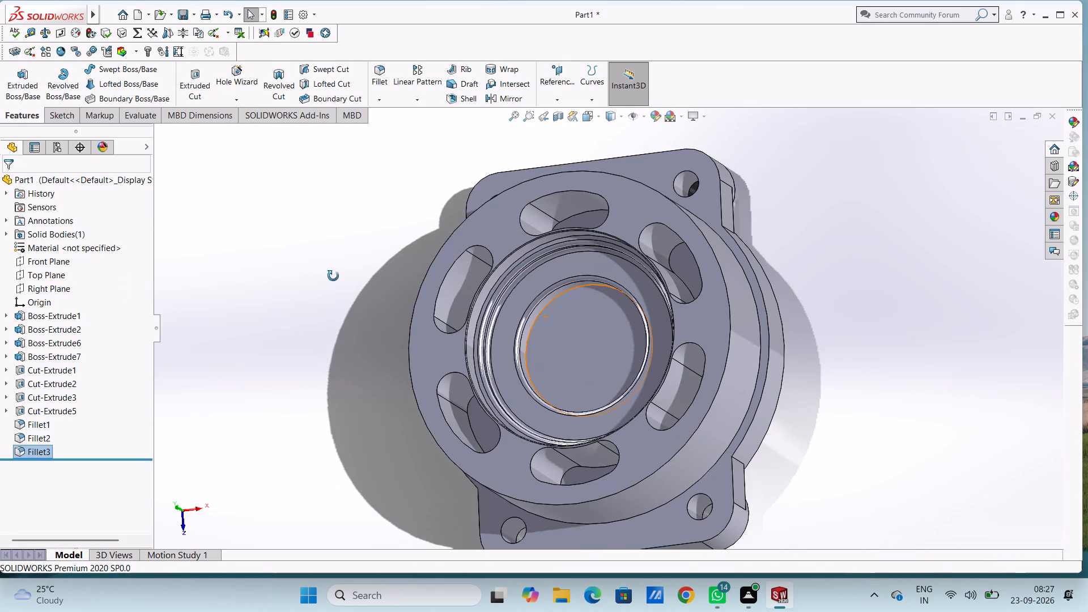
{"action": "middle_click_drag", "start_coordinate": [333, 276], "coordinate": [291, 288]}
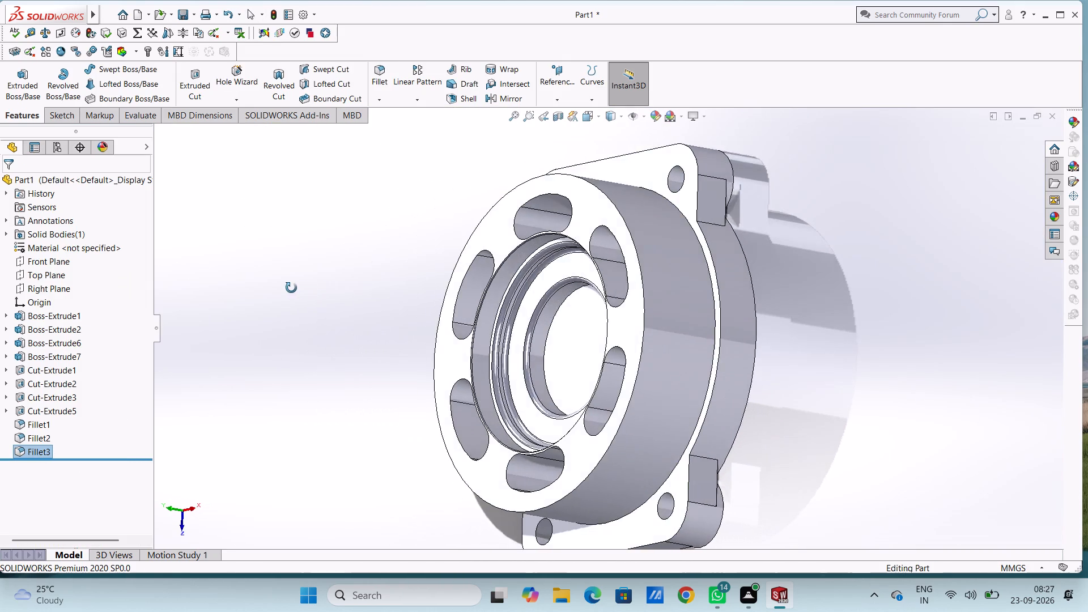
{"action": "middle_click_drag", "start_coordinate": [291, 288], "coordinate": [348, 292]}
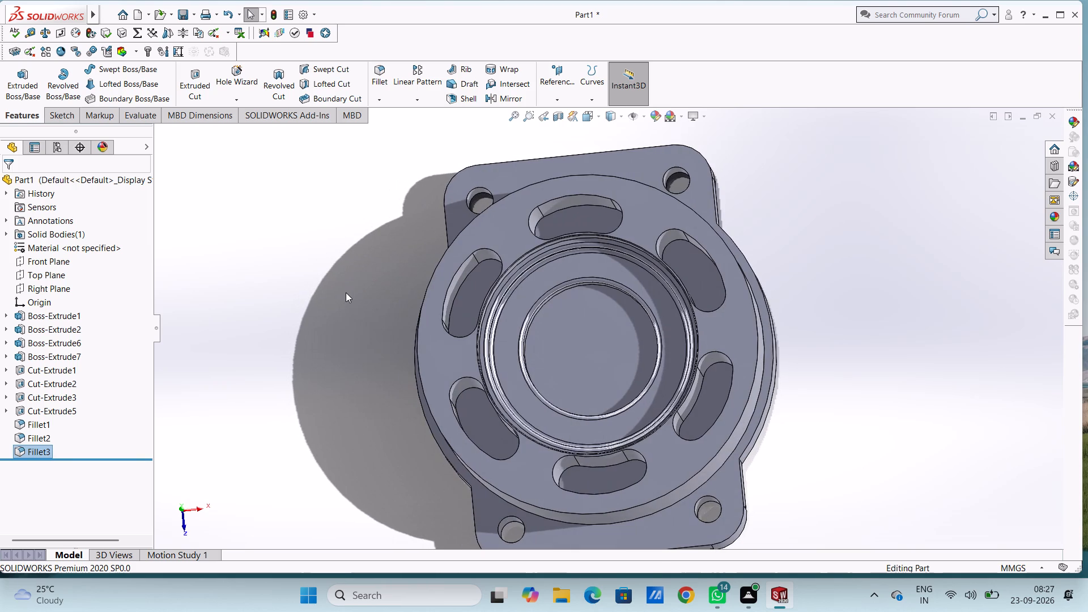
{"action": "key", "text": "ctrl+5"}
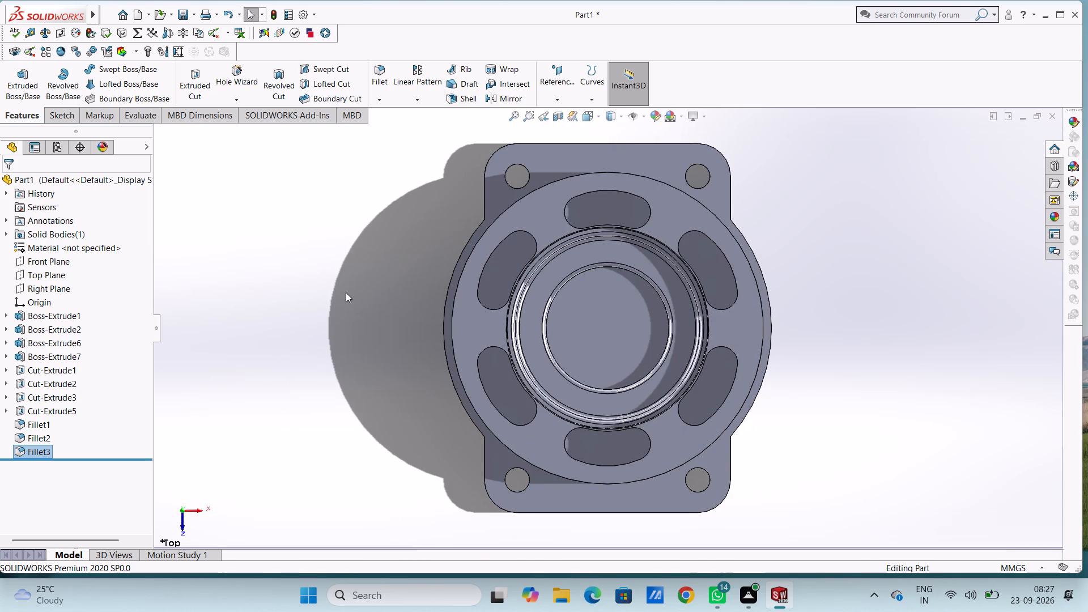
{"action": "key", "text": "ctrl+1"}
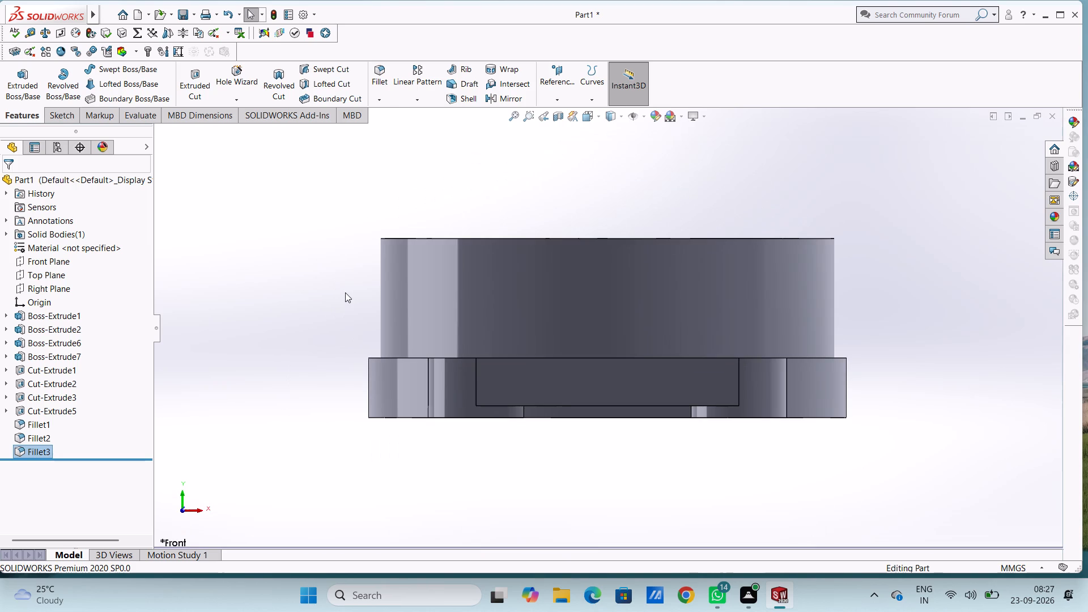
{"action": "left_click", "coordinate": [555, 74]}
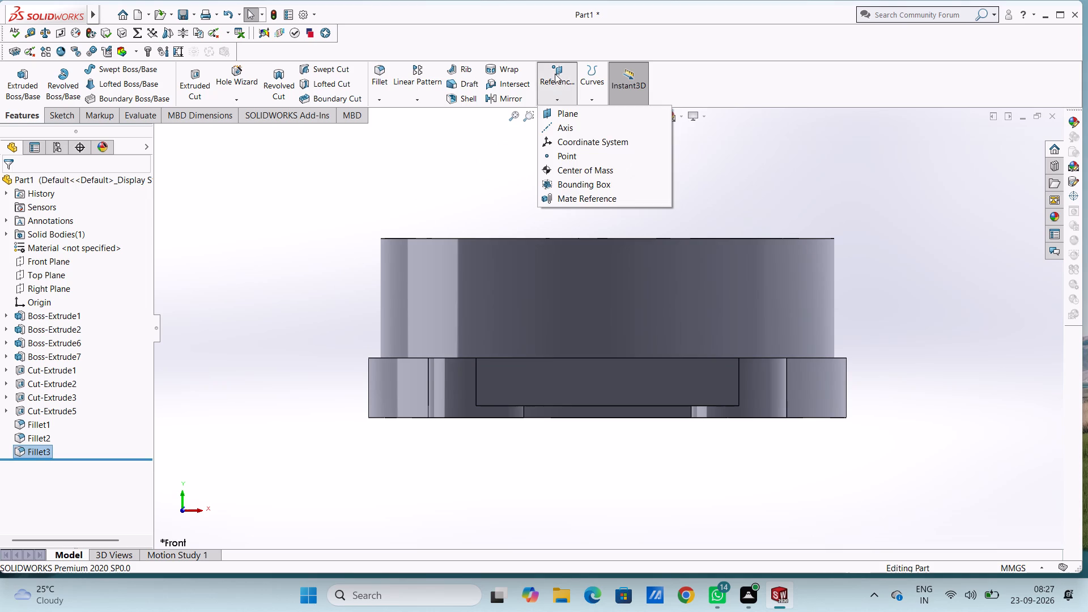
{"action": "left_click", "coordinate": [567, 114]}
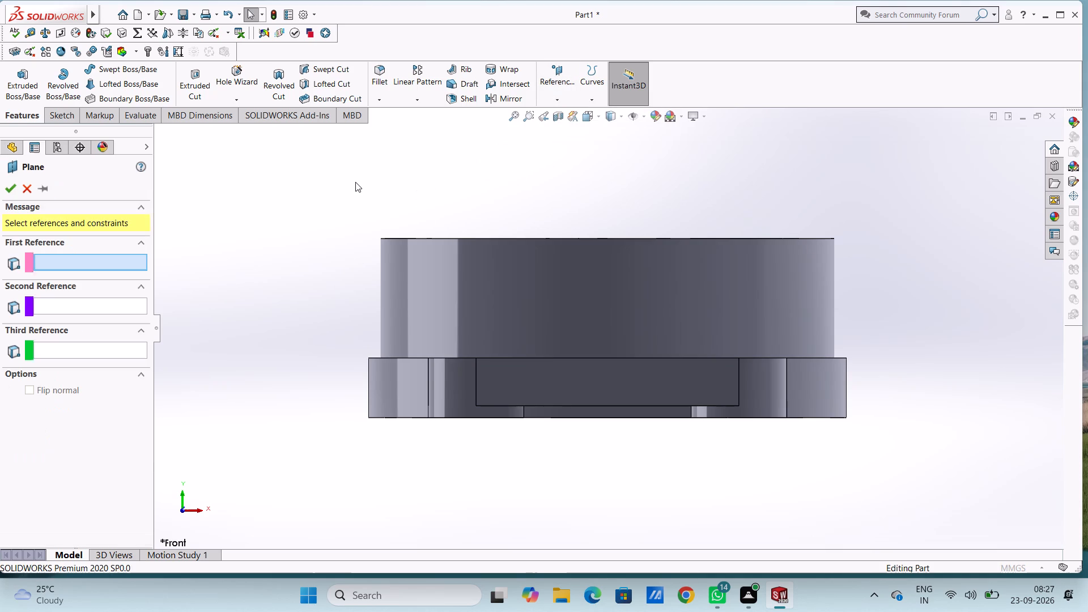
{"action": "left_click", "coordinate": [227, 129]}
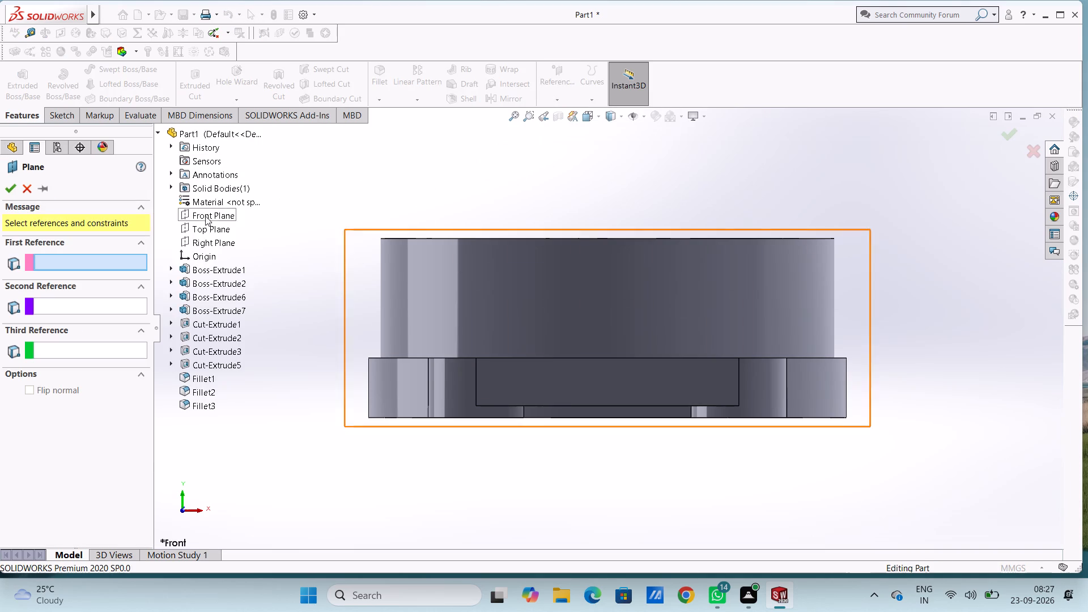
{"action": "left_click", "coordinate": [211, 226]}
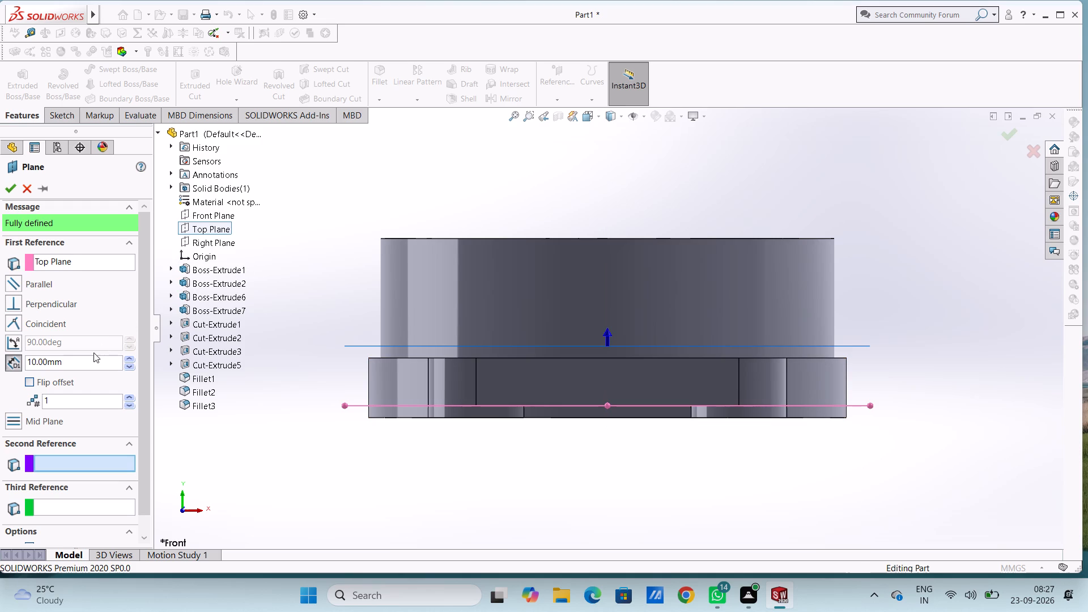
{"action": "double_click", "coordinate": [91, 363]}
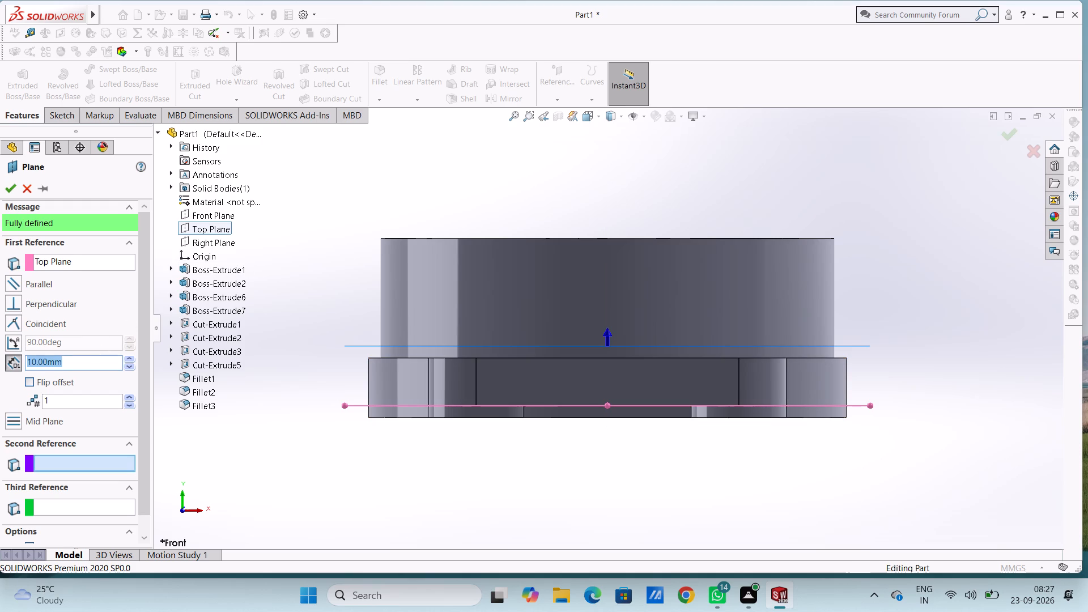
{"action": "key", "text": "8"}
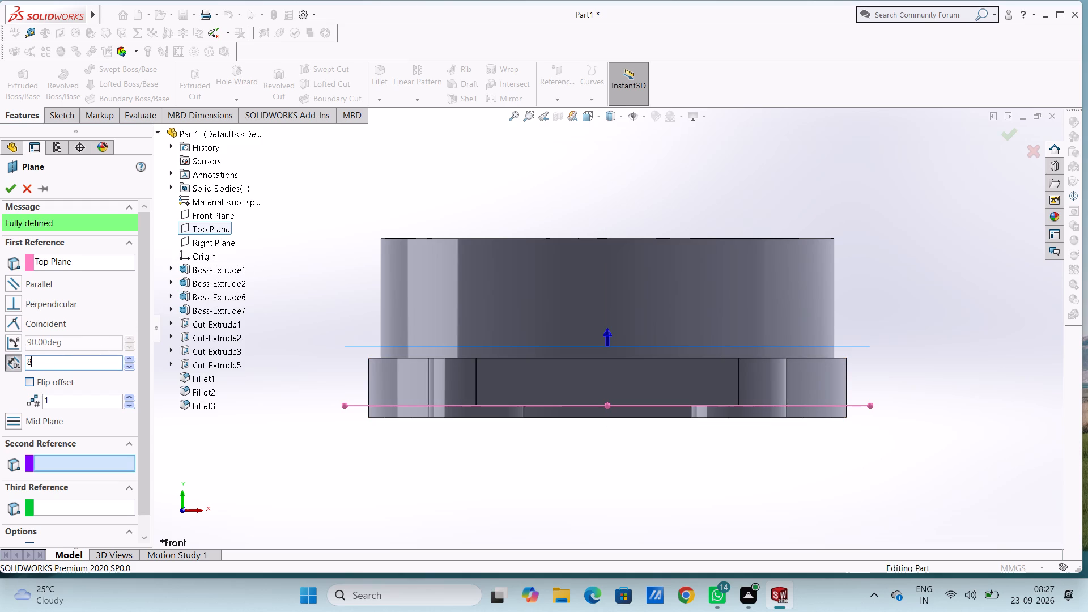
{"action": "key", "text": "Return"}
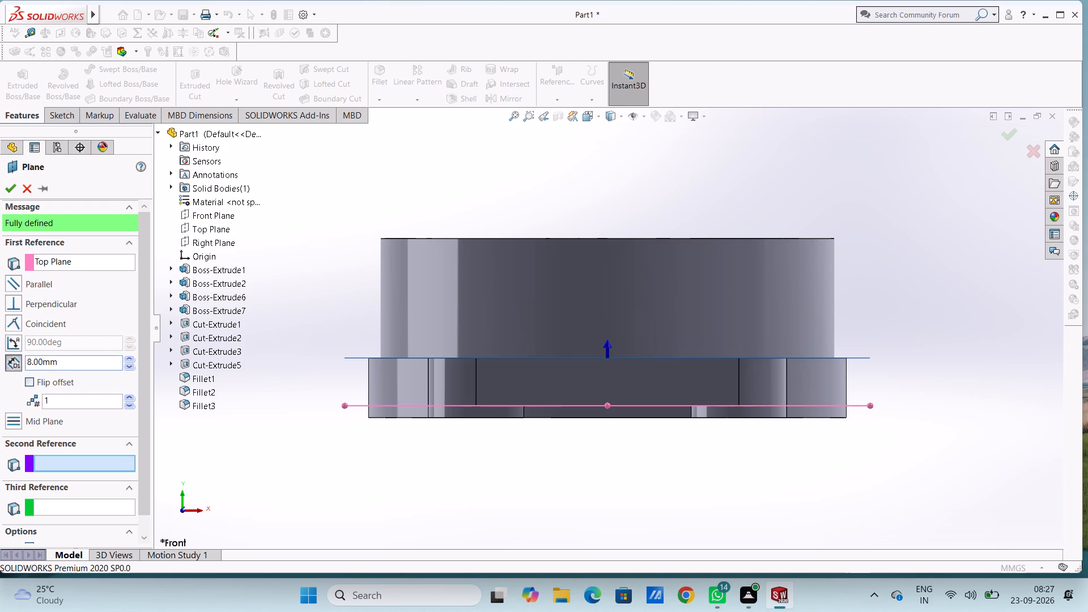
{"action": "left_click", "coordinate": [11, 190]}
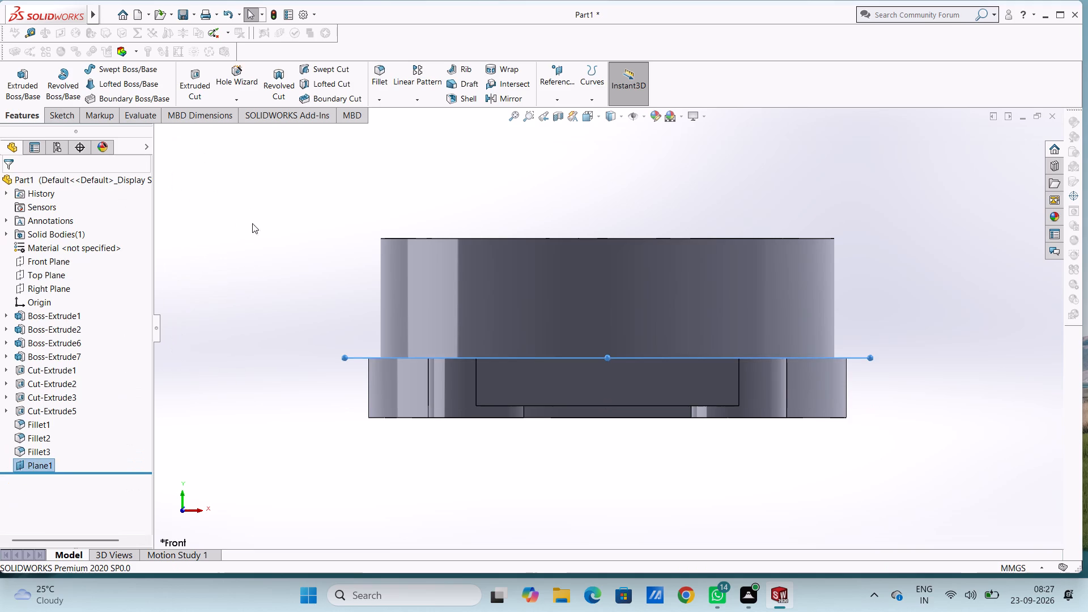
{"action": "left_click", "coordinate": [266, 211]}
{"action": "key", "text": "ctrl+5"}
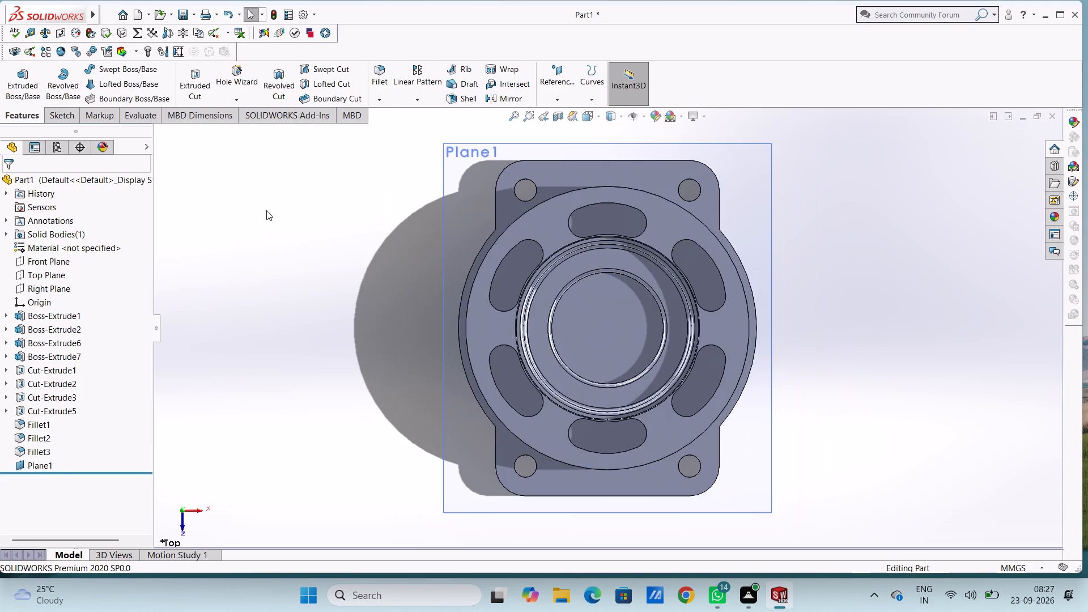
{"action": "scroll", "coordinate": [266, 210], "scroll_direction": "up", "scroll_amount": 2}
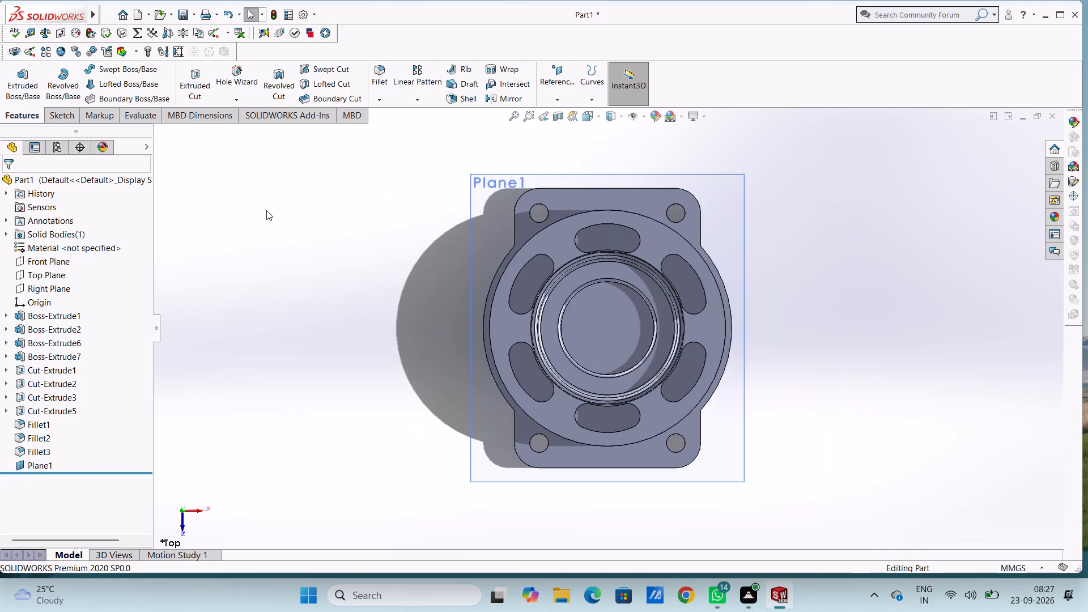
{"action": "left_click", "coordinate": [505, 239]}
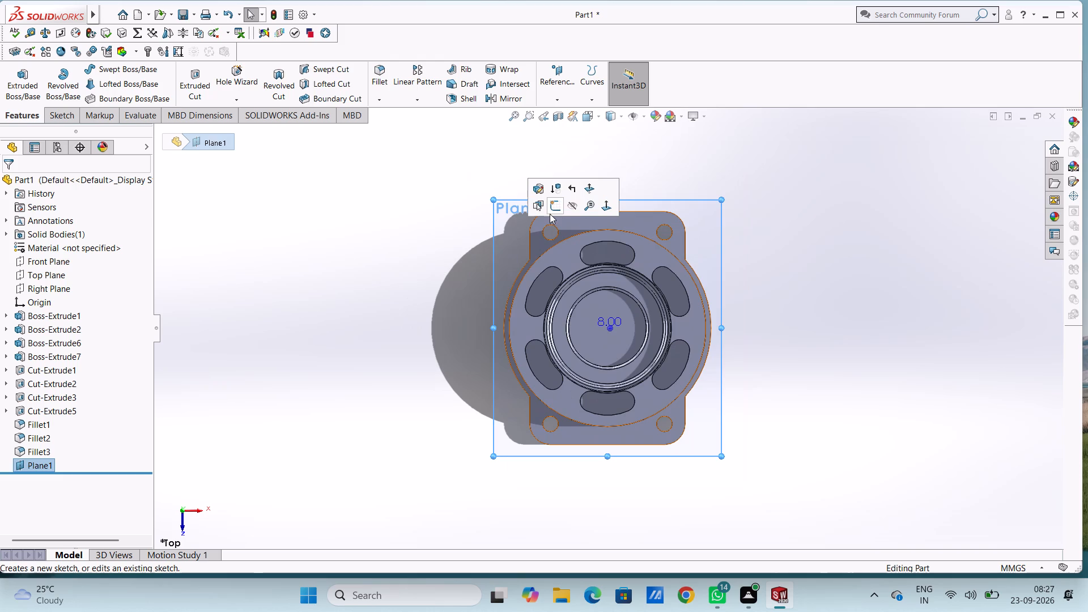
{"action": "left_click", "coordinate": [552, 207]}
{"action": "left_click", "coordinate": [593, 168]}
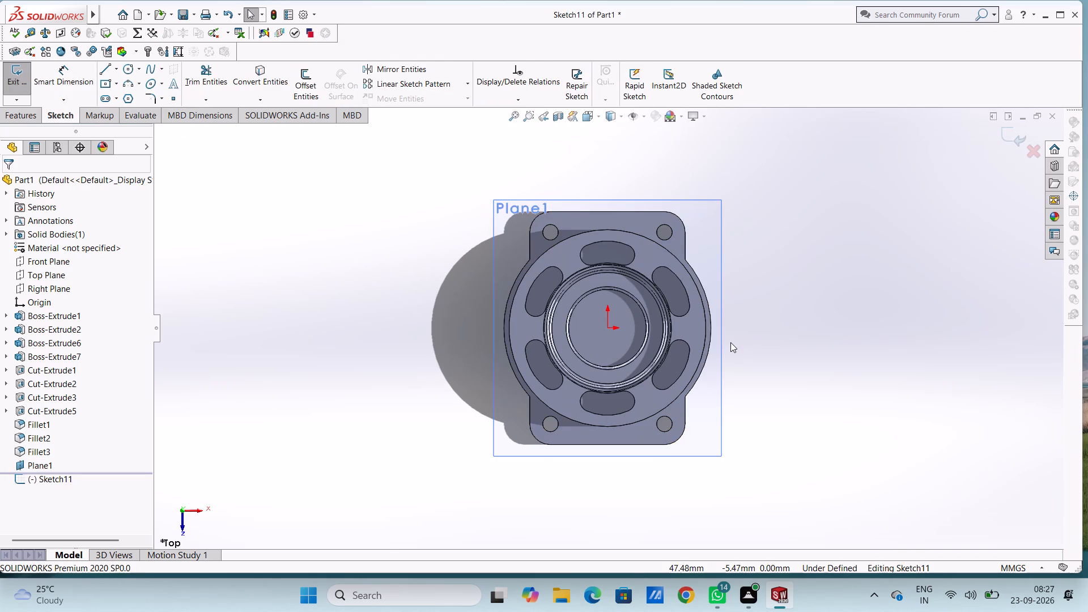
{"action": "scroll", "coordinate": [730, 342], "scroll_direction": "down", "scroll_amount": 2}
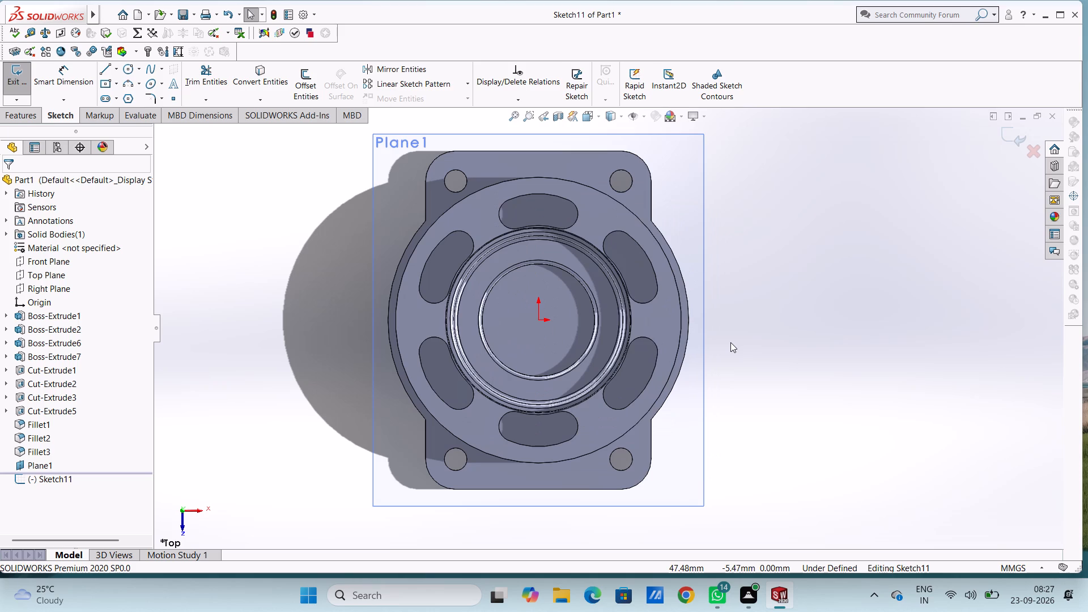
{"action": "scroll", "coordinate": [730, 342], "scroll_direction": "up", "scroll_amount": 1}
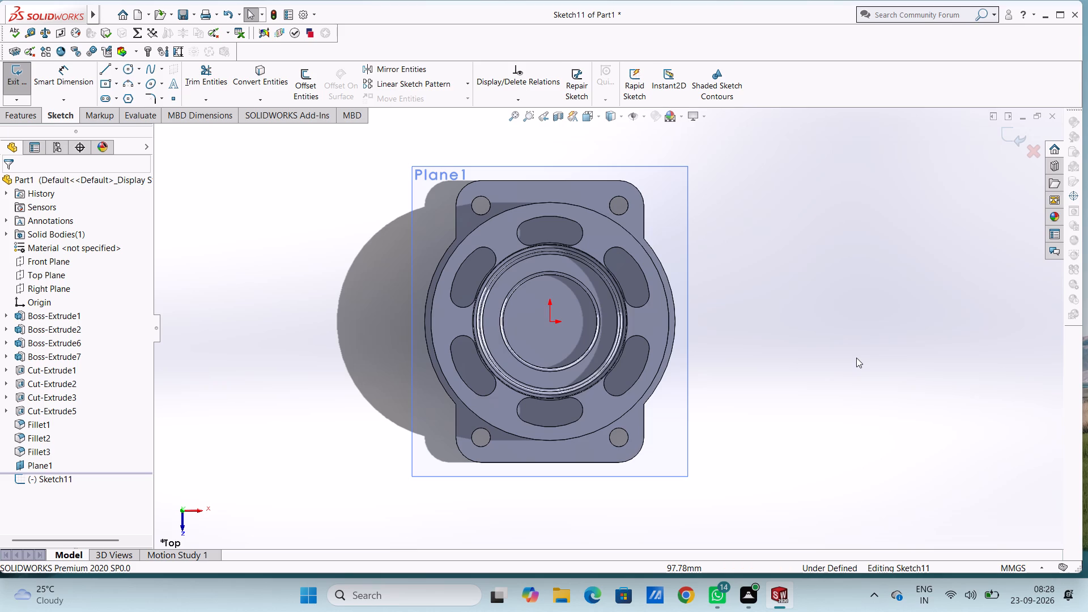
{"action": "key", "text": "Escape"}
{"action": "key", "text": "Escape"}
Undo the empty sketch and the creation of the 8 mm offset reference plane.
{"action": "key", "text": "ctrl+z"}
{"action": "key", "text": "ctrl+z"}
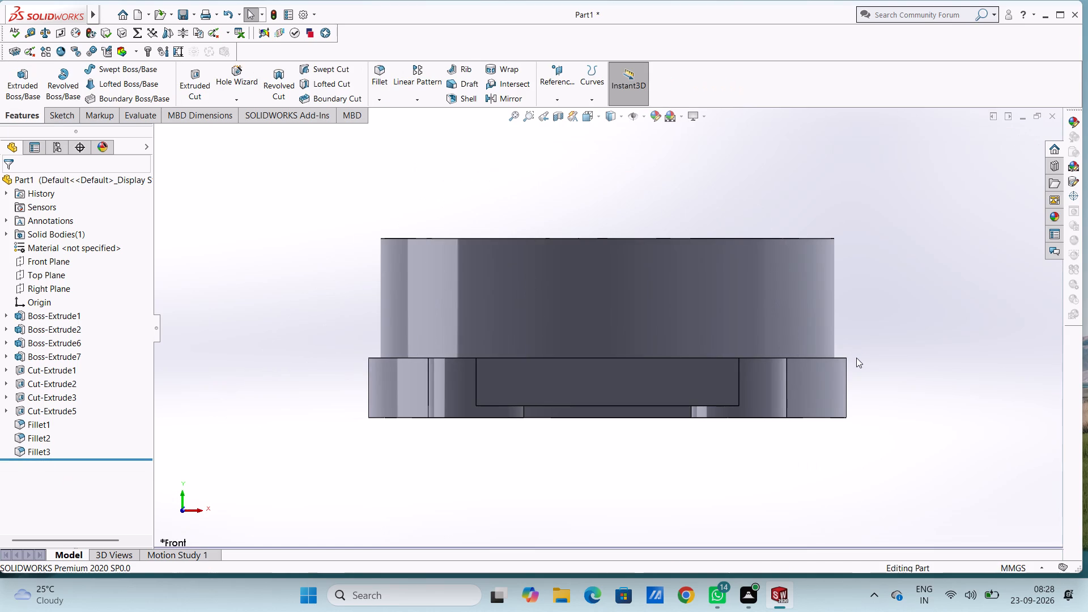
Create a reference plane from the Front Plane with a 0 mm offset.
{"action": "key", "text": "ctrl+5"}
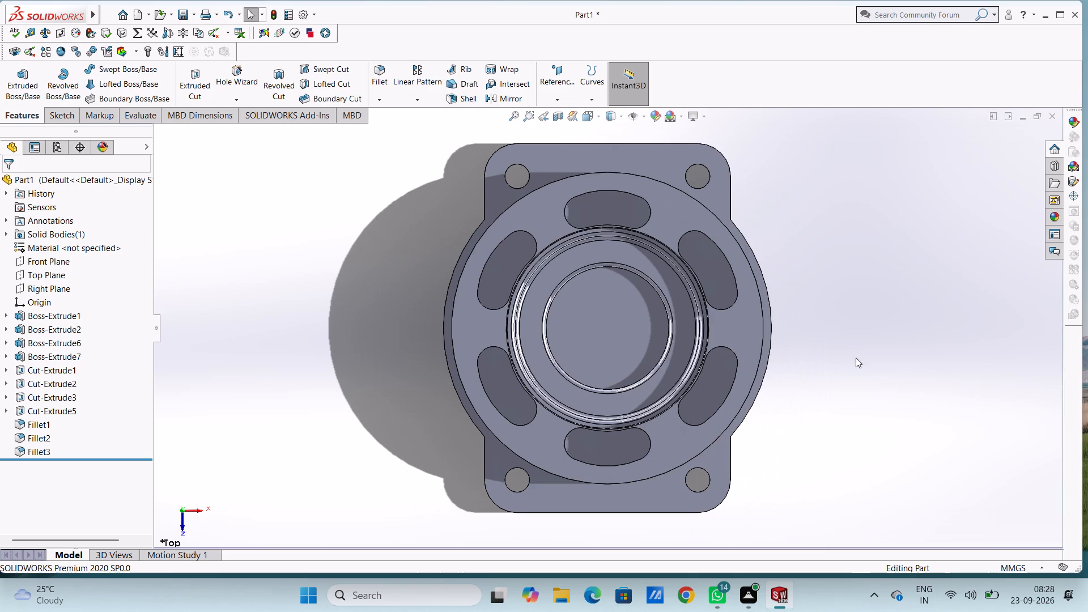
{"action": "left_click", "coordinate": [549, 76]}
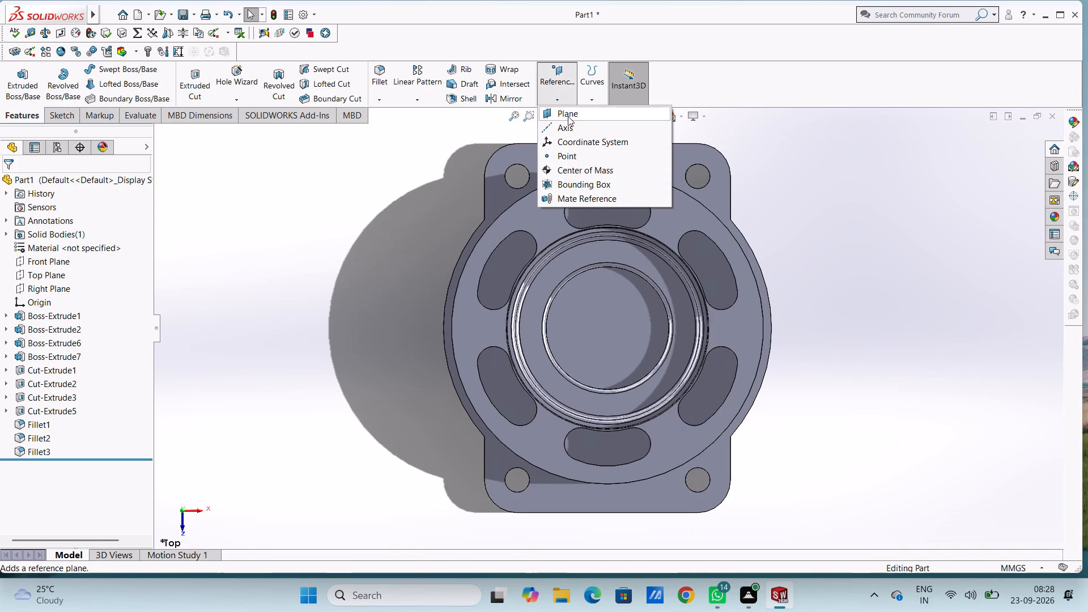
{"action": "left_click", "coordinate": [568, 116]}
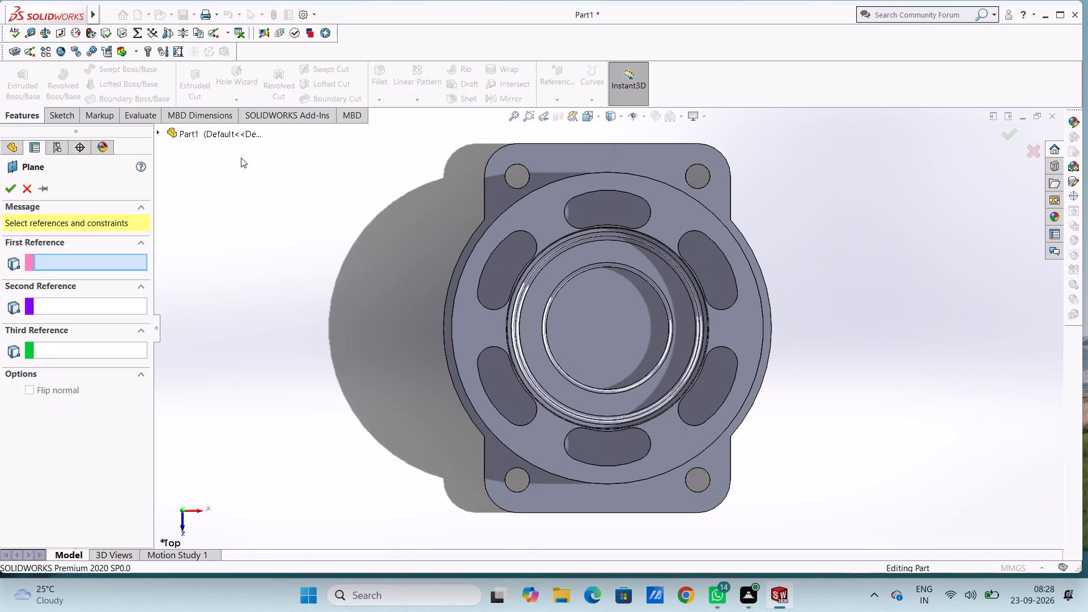
{"action": "left_click", "coordinate": [186, 135]}
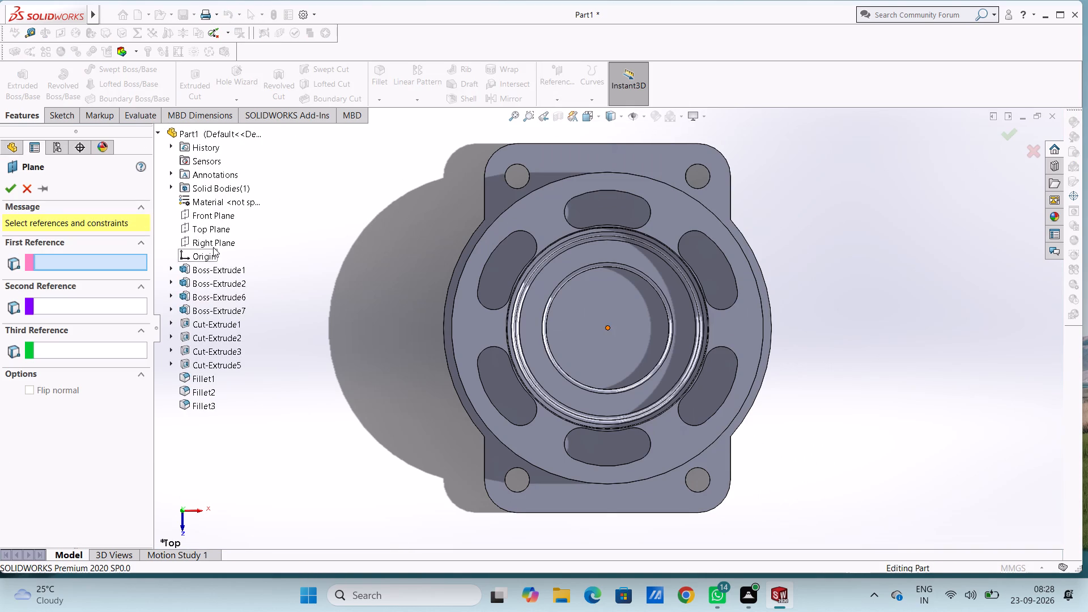
{"action": "left_click", "coordinate": [216, 215]}
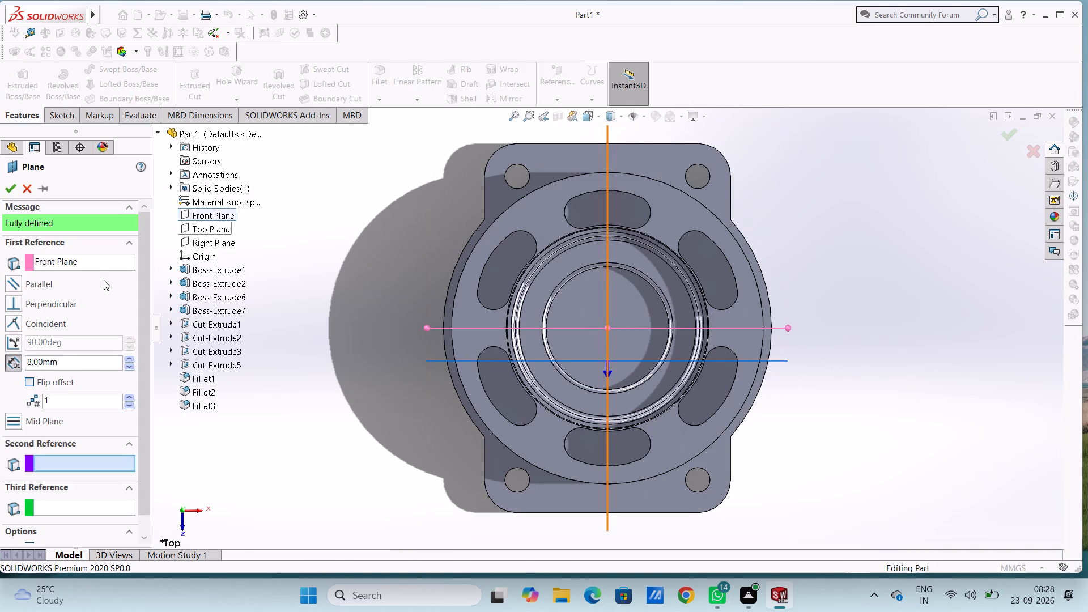
{"action": "double_click", "coordinate": [75, 364]}
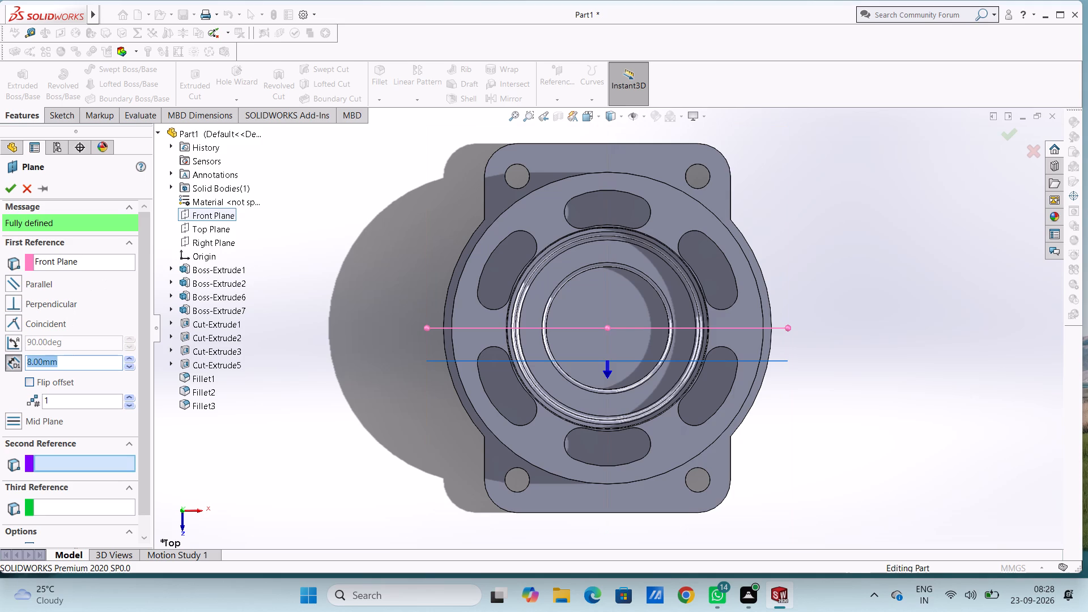
{"action": "key", "text": "0"}
{"action": "key", "text": "Return"}
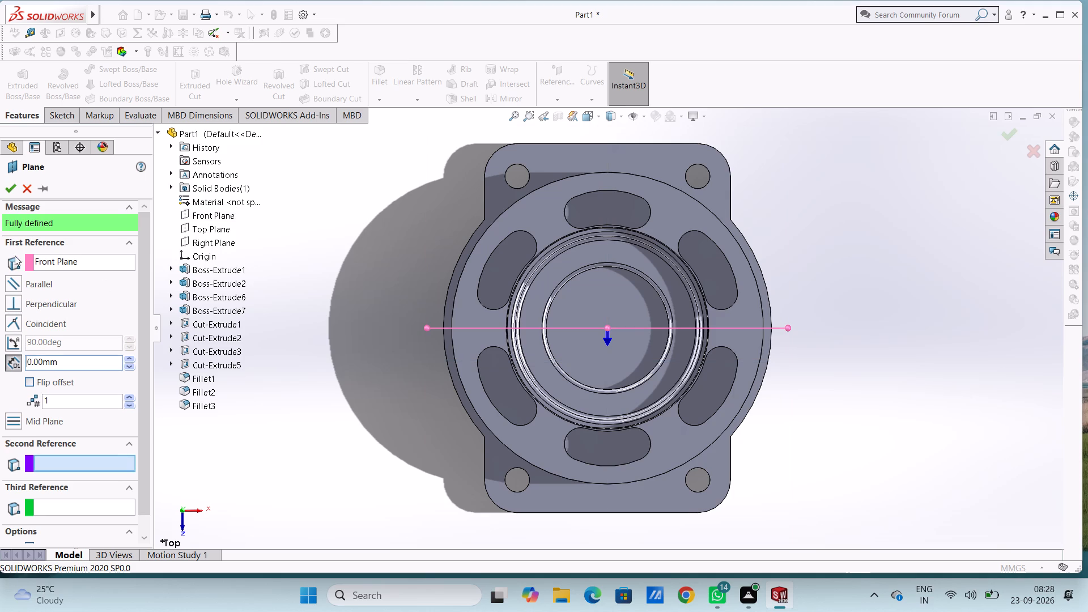
{"action": "left_click", "coordinate": [11, 184]}
{"action": "left_click", "coordinate": [325, 263]}
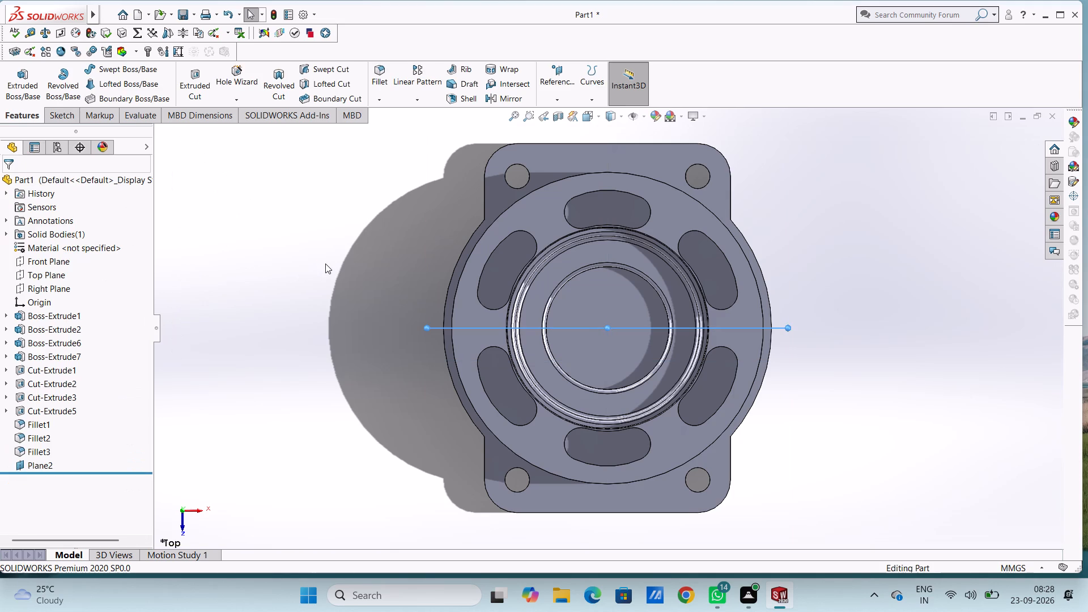
Start a sketch on the new reference plane, viewed from the front.
{"action": "key", "text": "ctrl+1"}
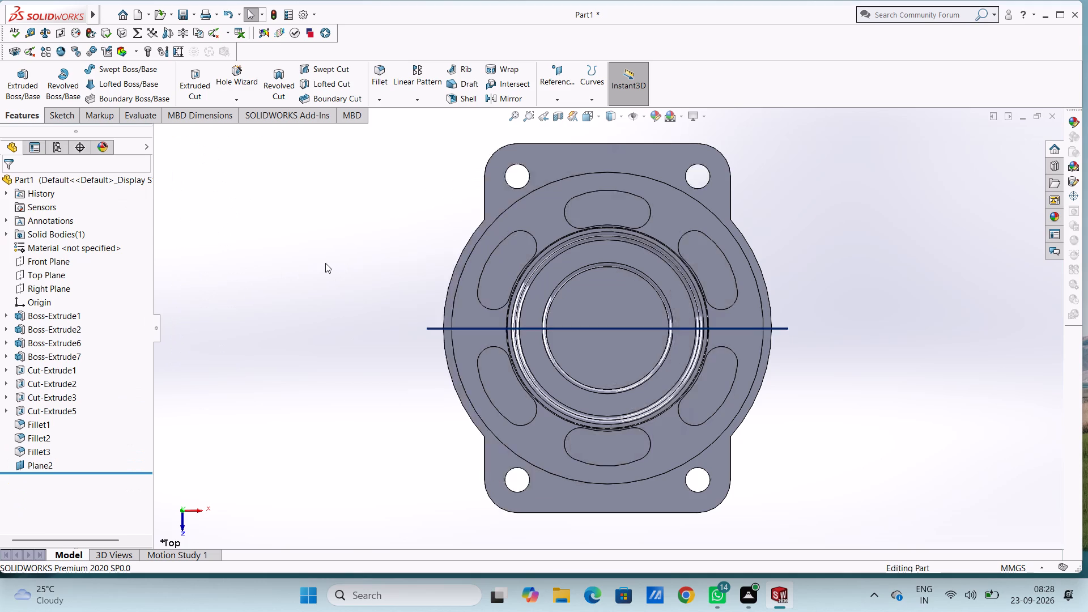
{"action": "left_click", "coordinate": [379, 283]}
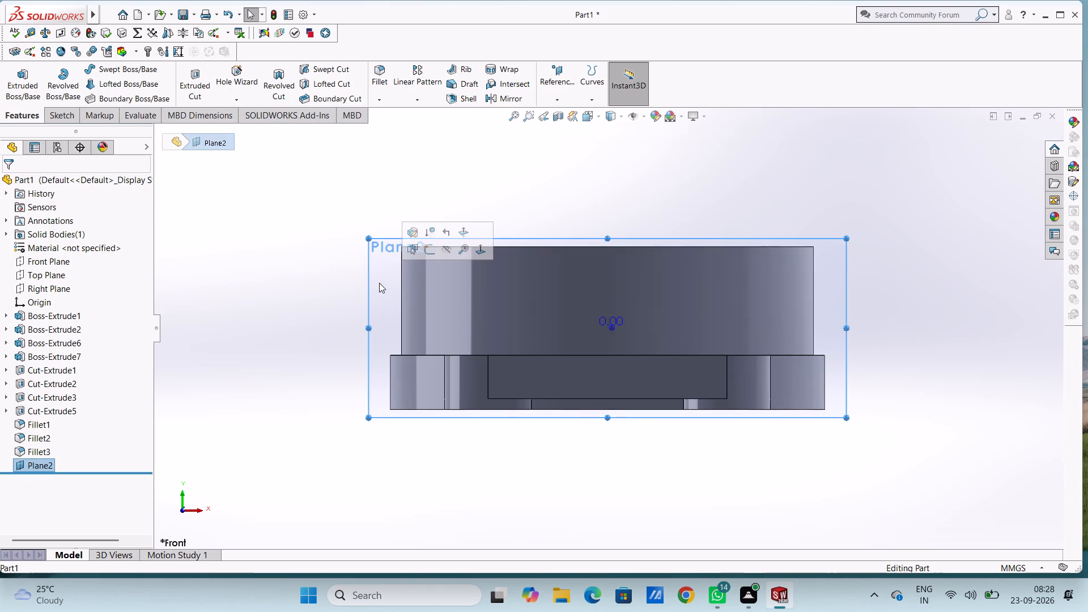
{"action": "left_click", "coordinate": [430, 254]}
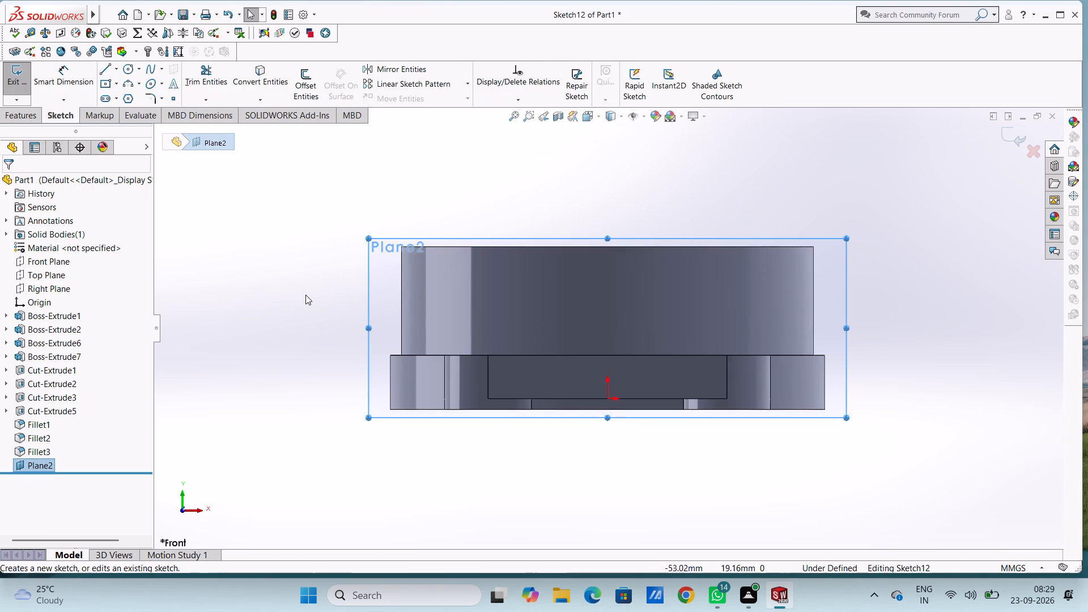
{"action": "left_click", "coordinate": [304, 295]}
{"action": "scroll", "coordinate": [724, 381], "scroll_direction": "up", "scroll_amount": 5}
{"action": "scroll", "coordinate": [725, 341], "scroll_direction": "down", "scroll_amount": 4}
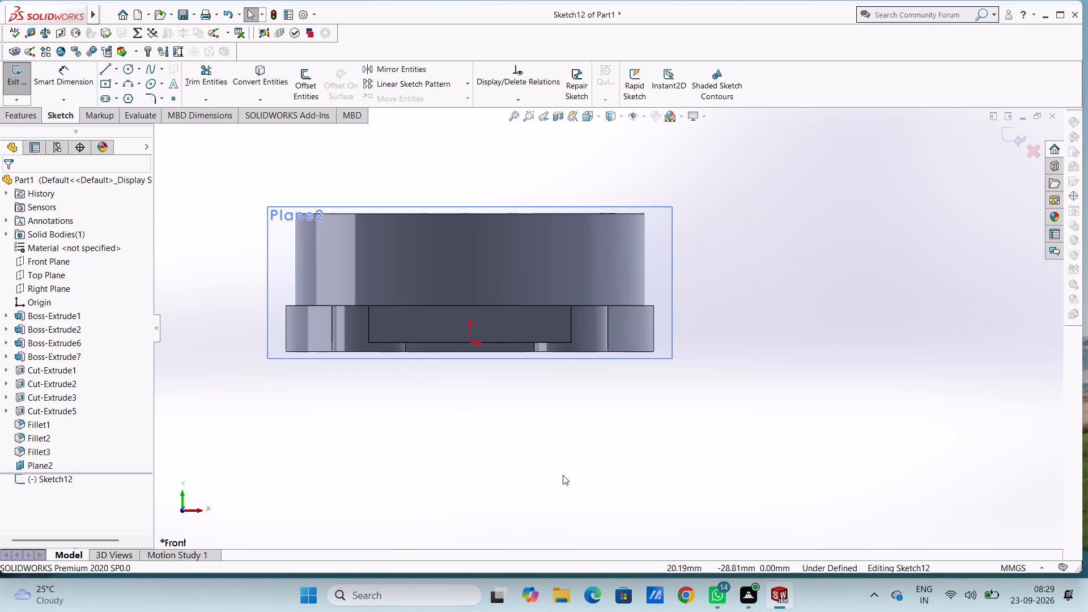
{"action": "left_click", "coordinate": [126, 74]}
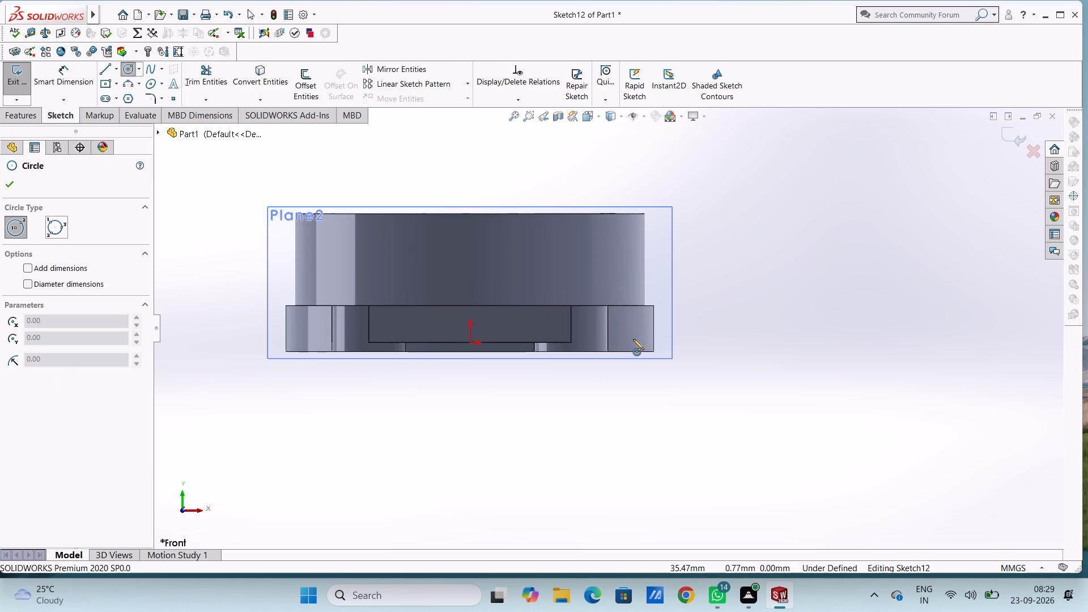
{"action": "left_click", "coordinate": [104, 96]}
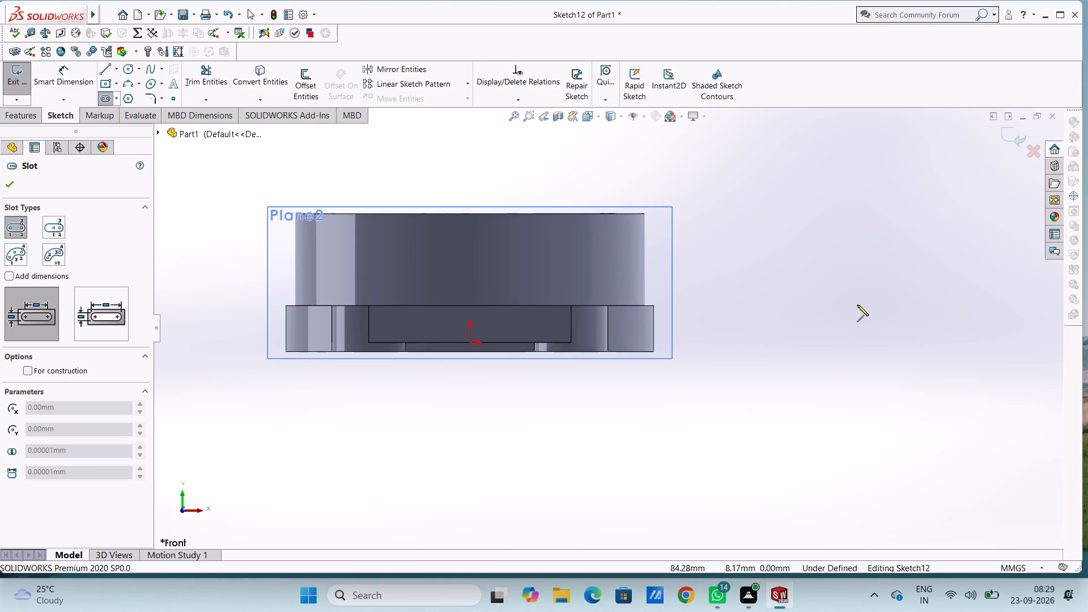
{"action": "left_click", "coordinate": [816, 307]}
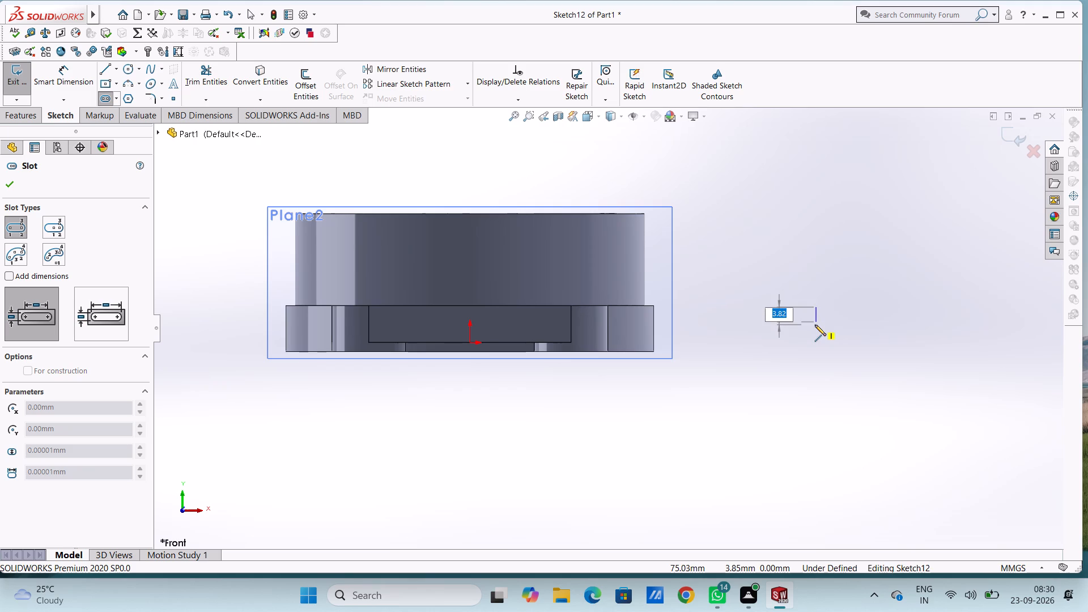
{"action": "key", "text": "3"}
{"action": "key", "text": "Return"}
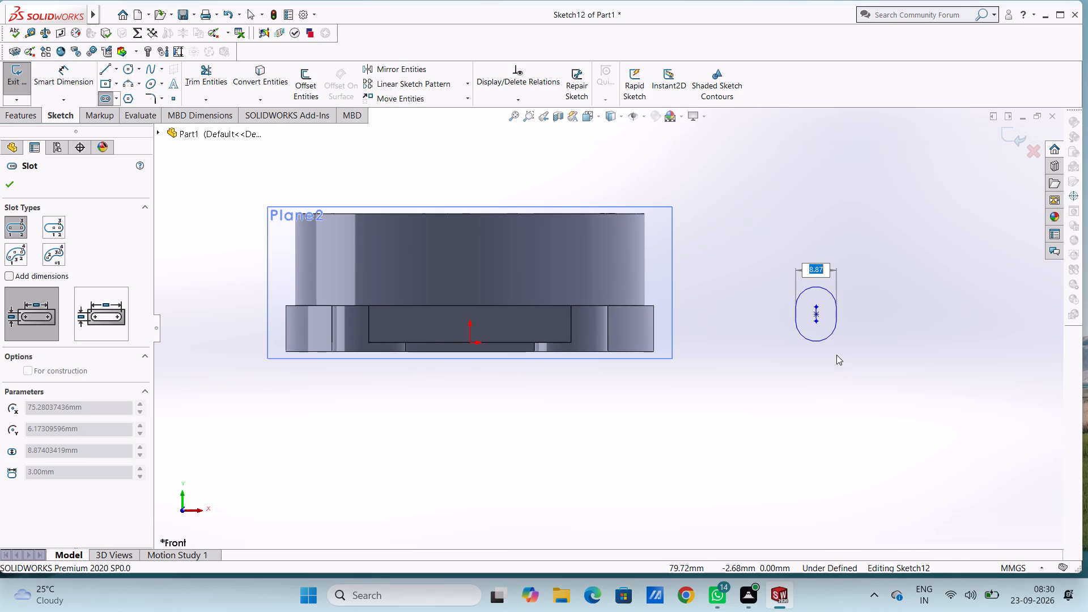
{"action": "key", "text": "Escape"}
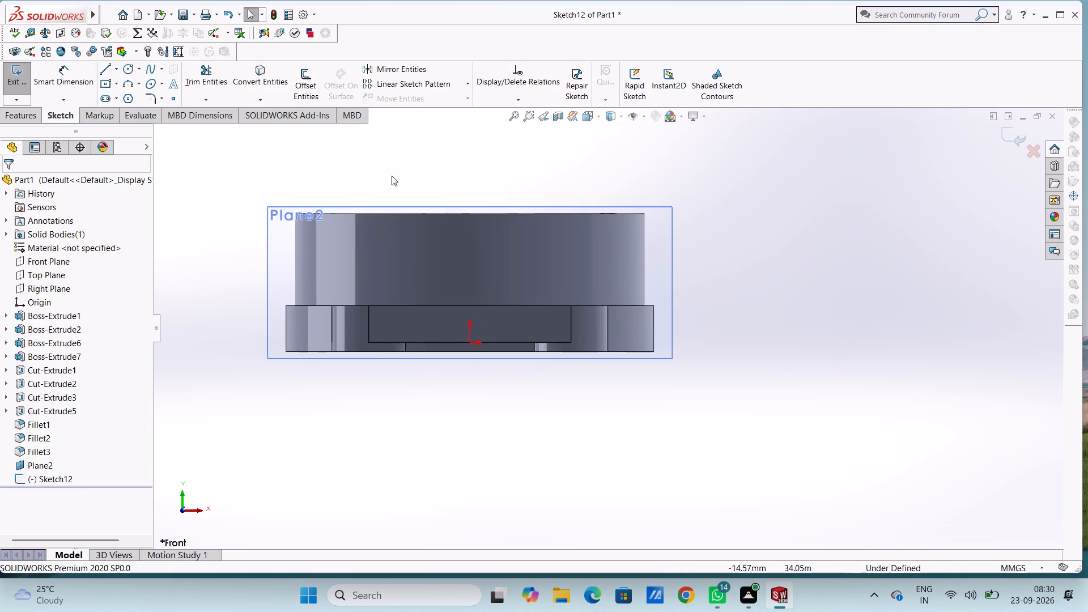
Sketch a vertical straight slot, 3 mm between centres and 8 mm wide, beside the part about 71 mm horizontally and 5 mm above the origin.
{"action": "left_click", "coordinate": [108, 99]}
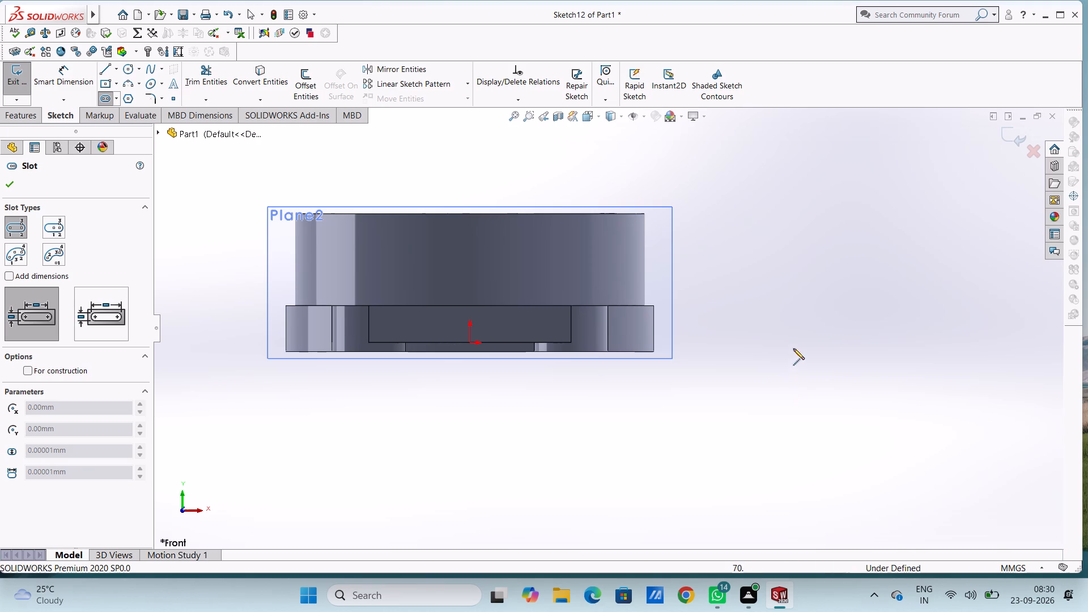
{"action": "left_click", "coordinate": [794, 313]}
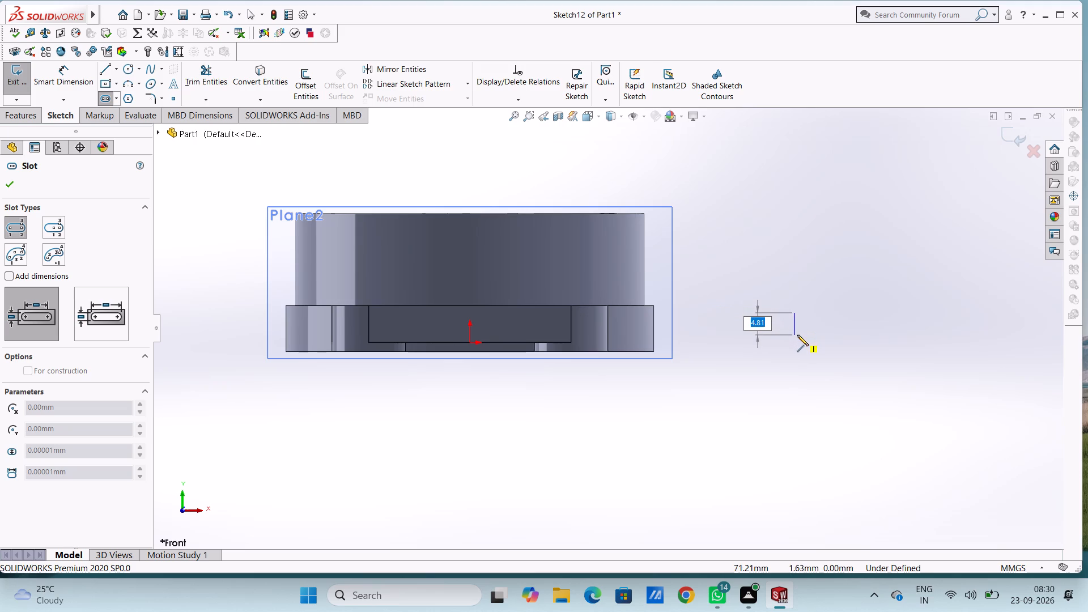
{"action": "key", "text": "3"}
{"action": "key", "text": "Return"}
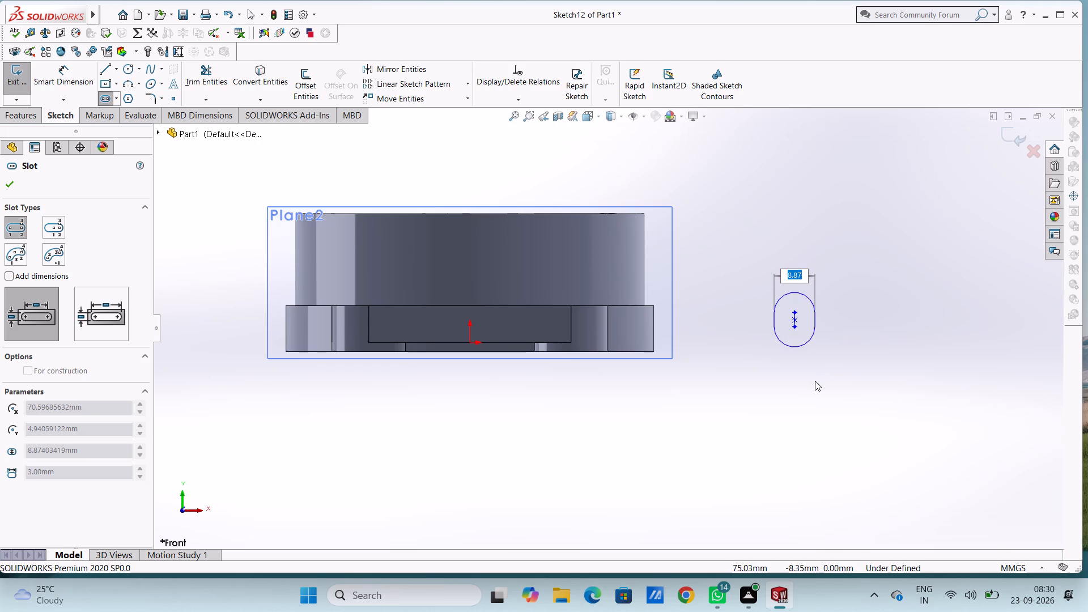
{"action": "key", "text": "8"}
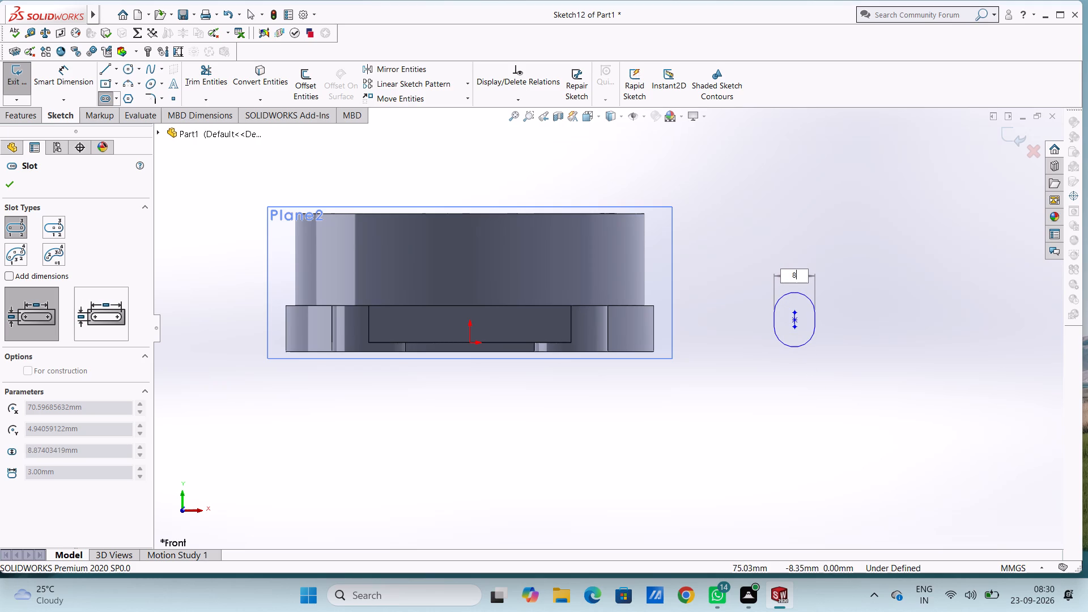
{"action": "key", "text": "Return"}
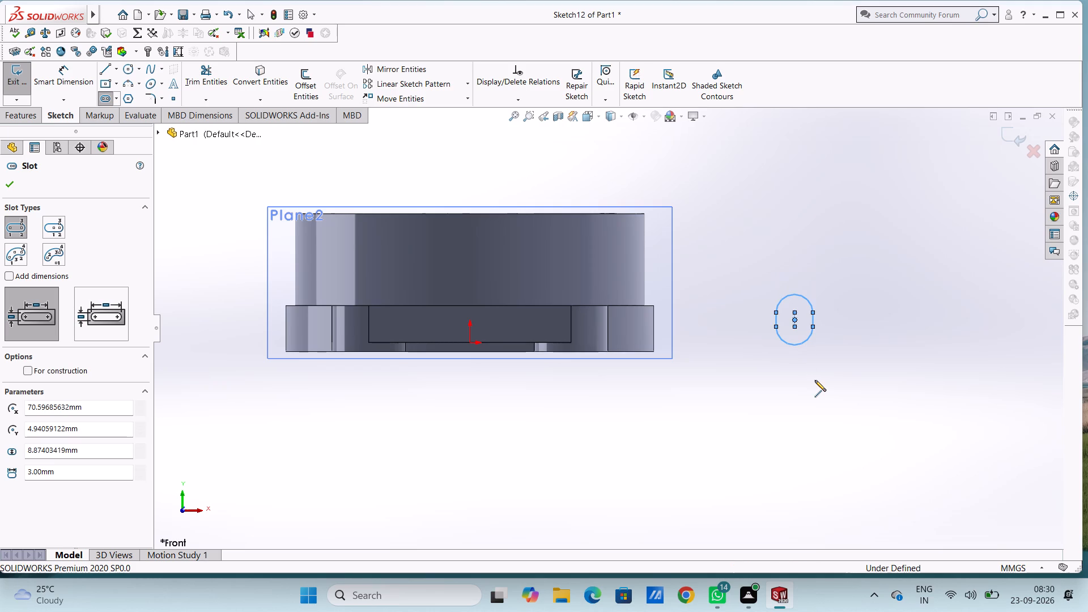
{"action": "key", "text": "Escape"}
{"action": "key", "text": "Escape"}
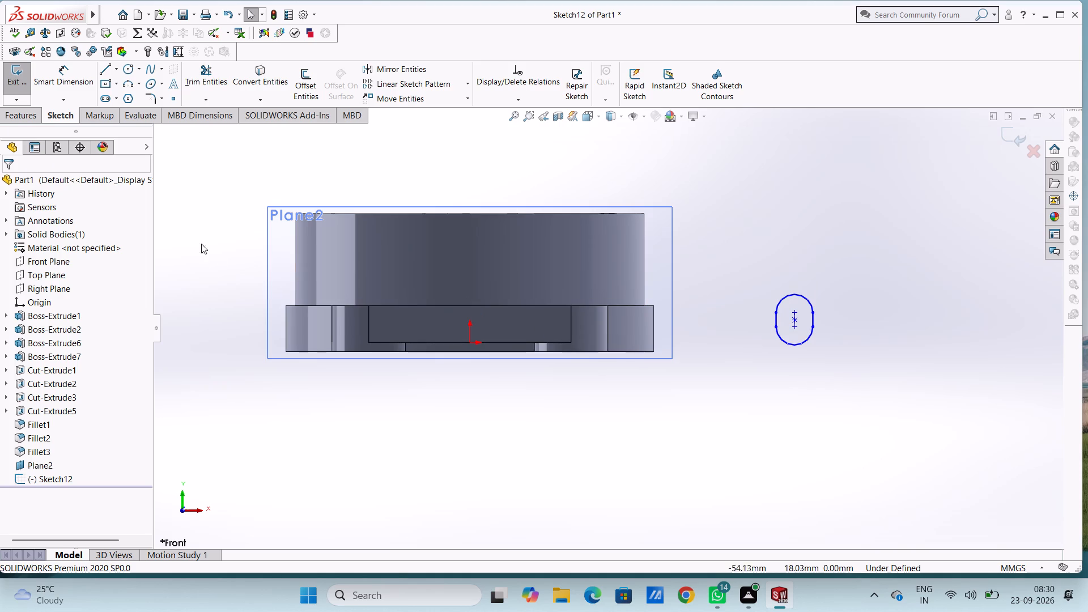
Dimension the slot's width between its two straight sides, placing the dimension below the slot.
{"action": "left_click", "coordinate": [76, 82]}
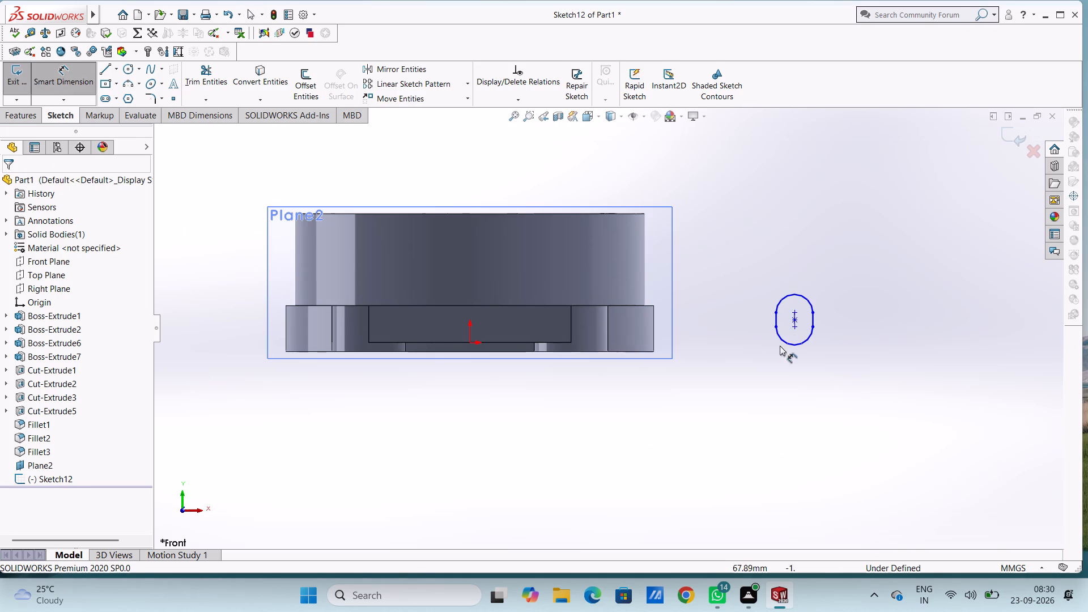
{"action": "left_click", "coordinate": [774, 319]}
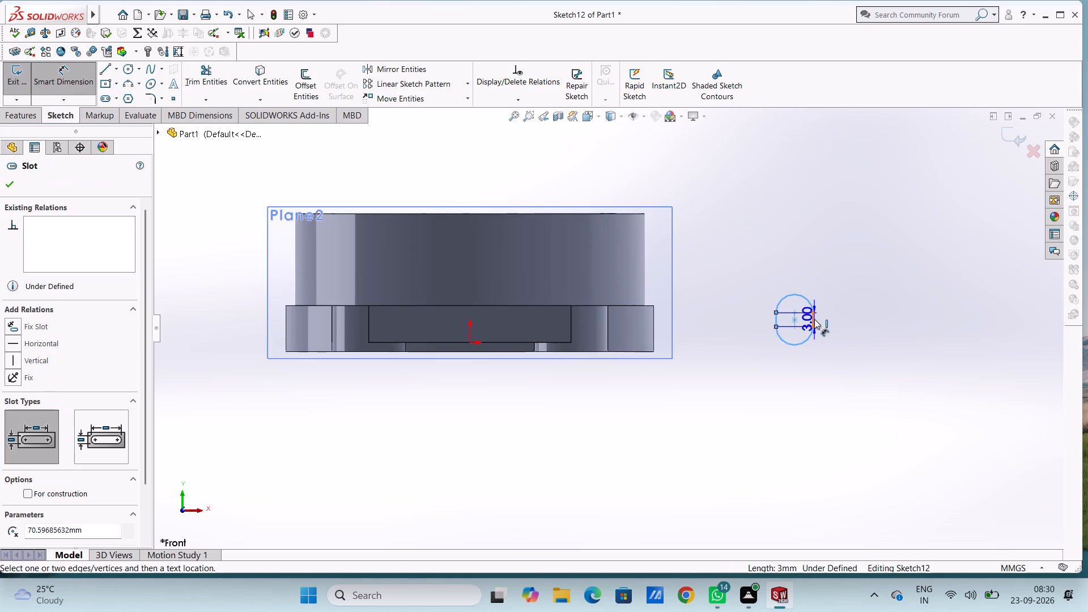
{"action": "left_click", "coordinate": [814, 323]}
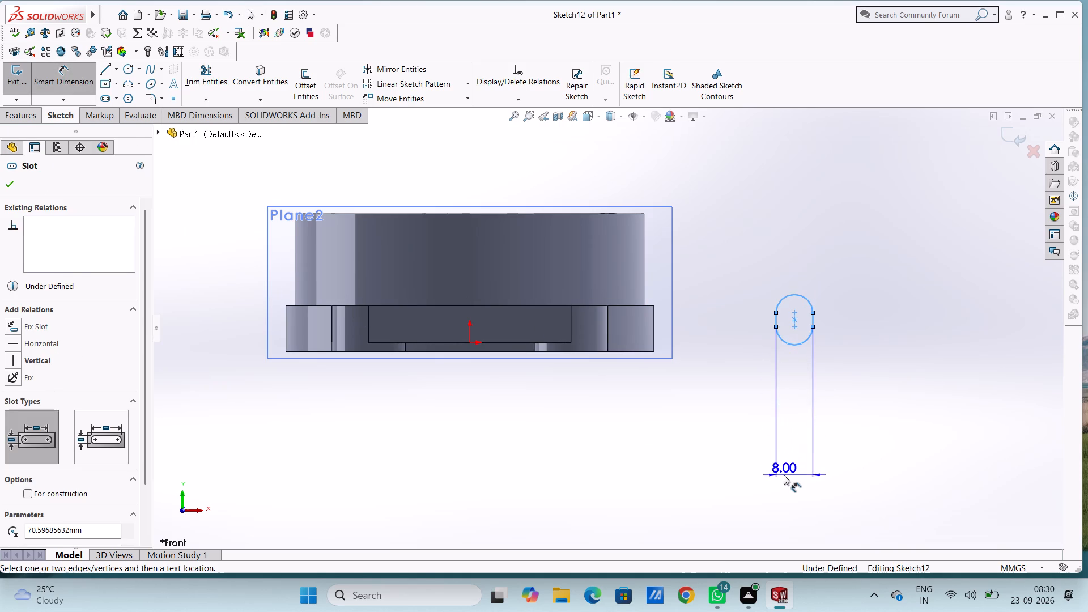
{"action": "left_click", "coordinate": [784, 475]}
{"action": "left_click", "coordinate": [734, 458]}
{"action": "left_click", "coordinate": [717, 432]}
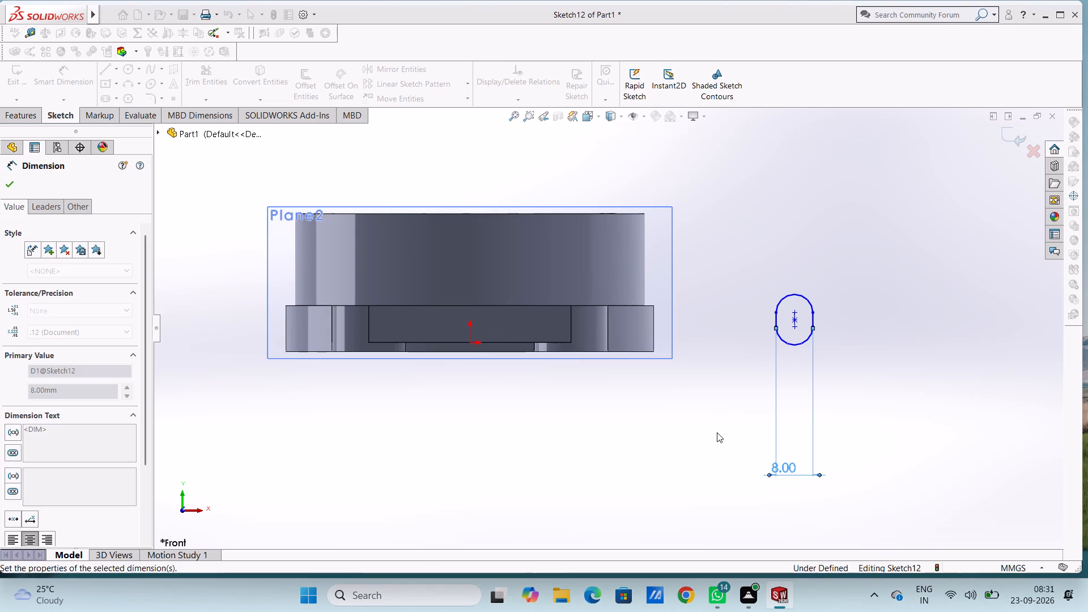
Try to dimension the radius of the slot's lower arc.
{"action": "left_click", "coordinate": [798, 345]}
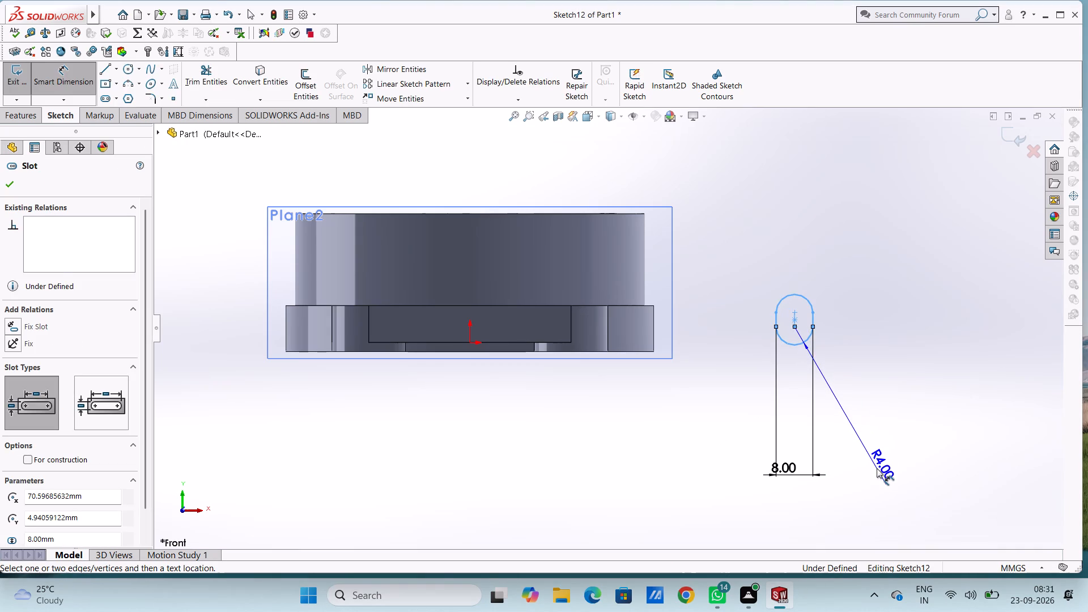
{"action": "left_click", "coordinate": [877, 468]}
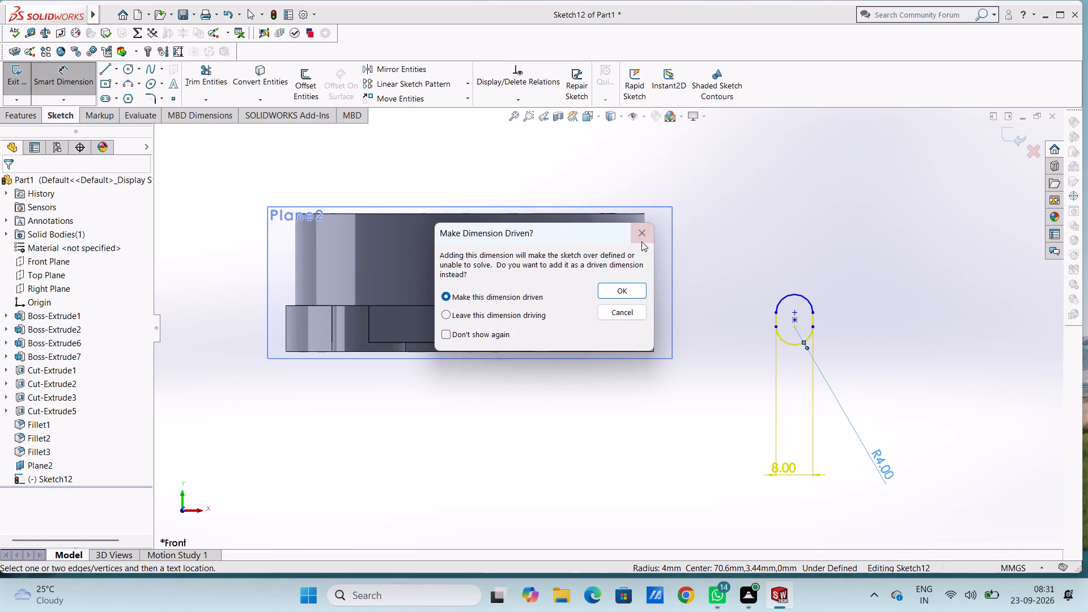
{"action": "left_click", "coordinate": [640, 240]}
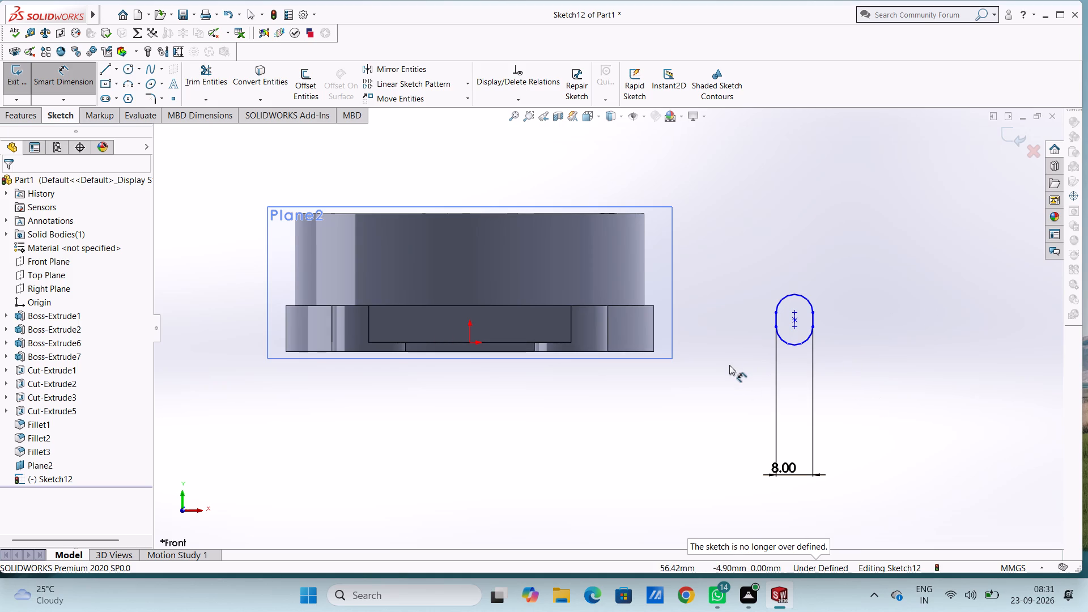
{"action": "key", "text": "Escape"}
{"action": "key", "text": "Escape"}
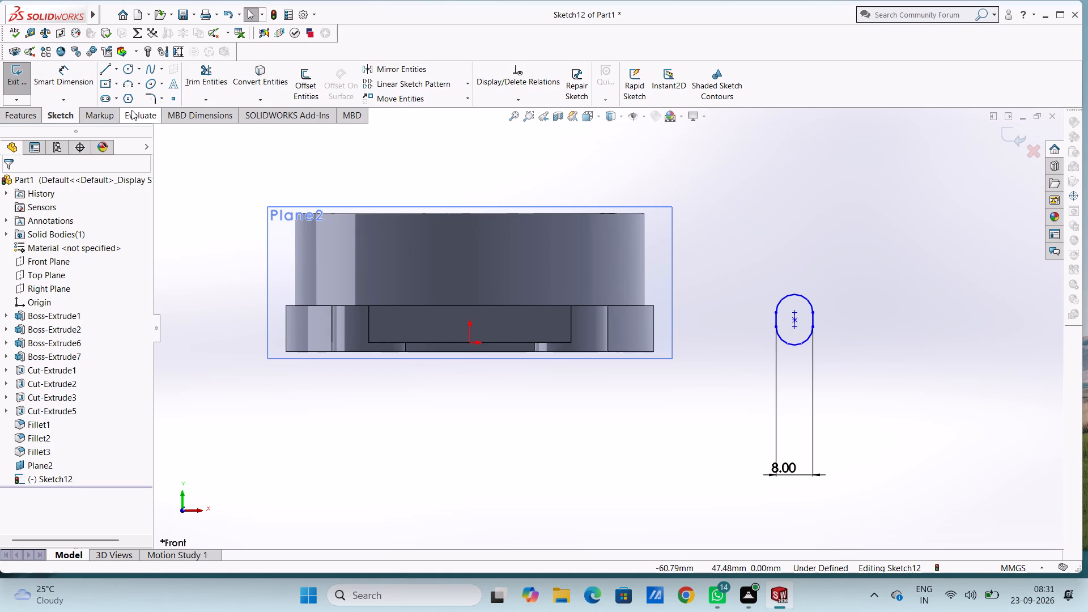
Sketch a second straight slot, 20 mm wide, around the existing slot using the same two arc centres 3 mm apart.
{"action": "left_click", "coordinate": [101, 103]}
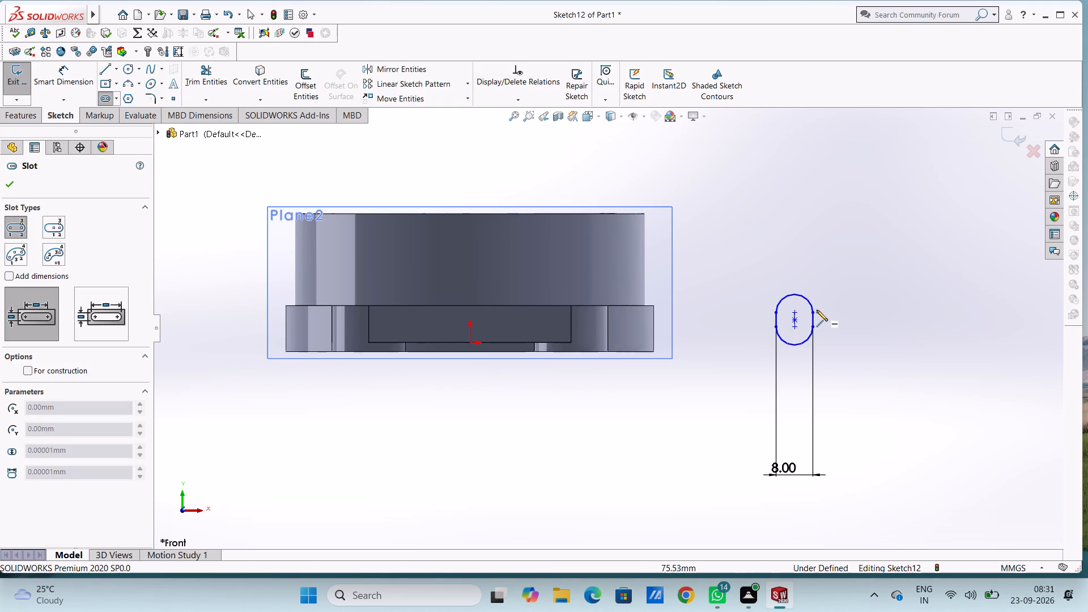
{"action": "left_click", "coordinate": [796, 310]}
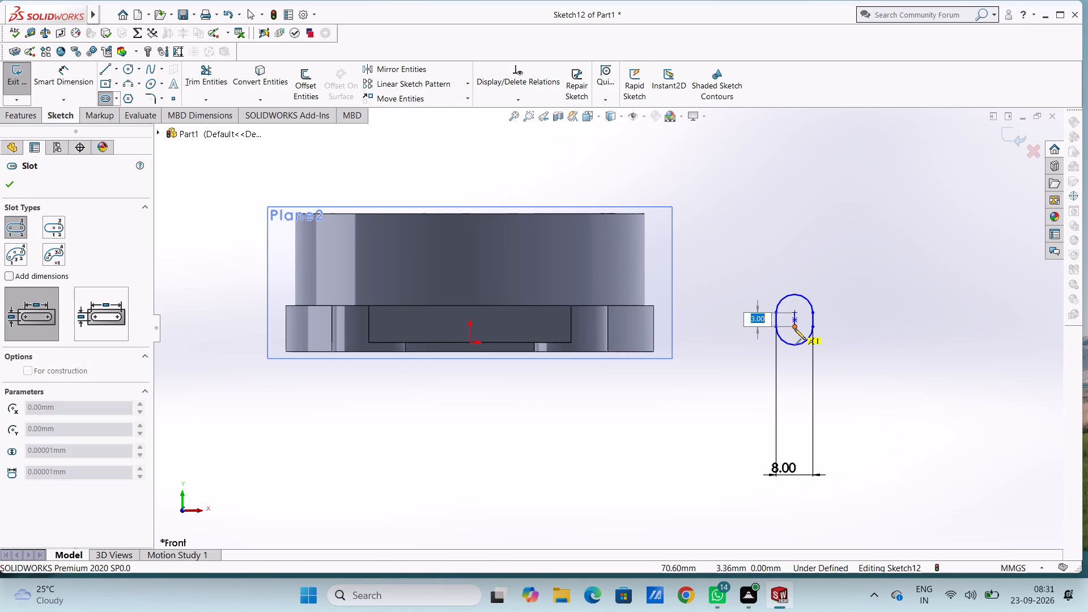
{"action": "left_click", "coordinate": [794, 329]}
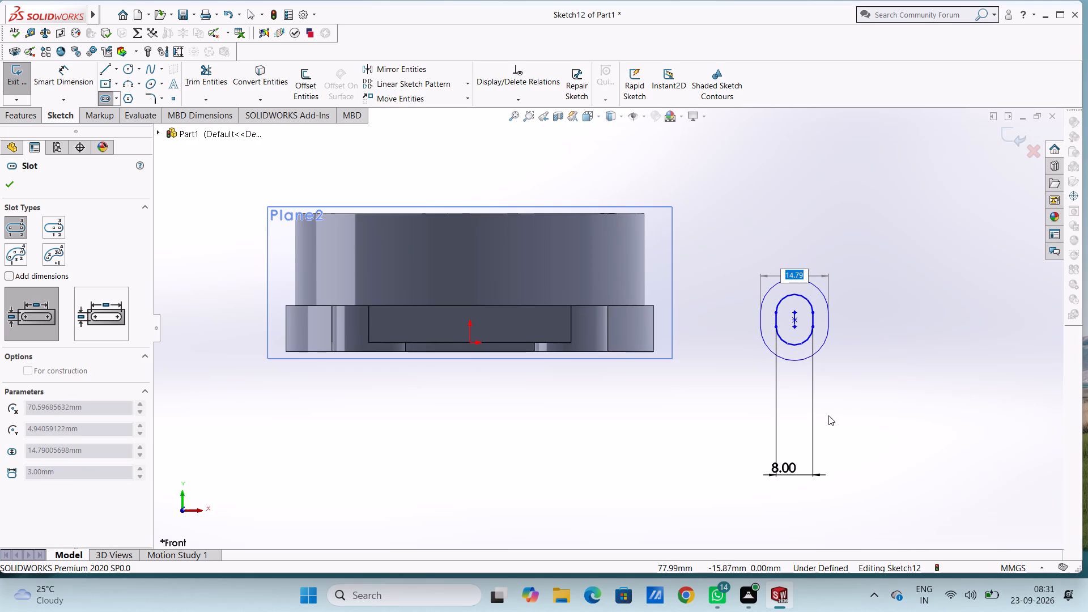
{"action": "type", "text": "20"}
{"action": "key", "text": "Return"}
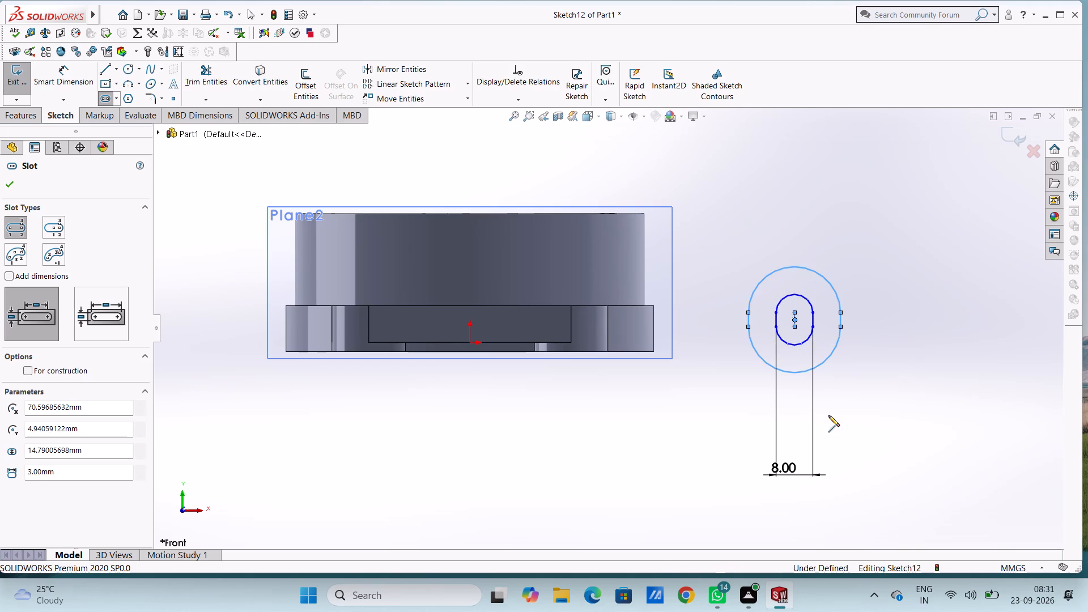
{"action": "key", "text": "Escape"}
{"action": "key", "text": "Escape"}
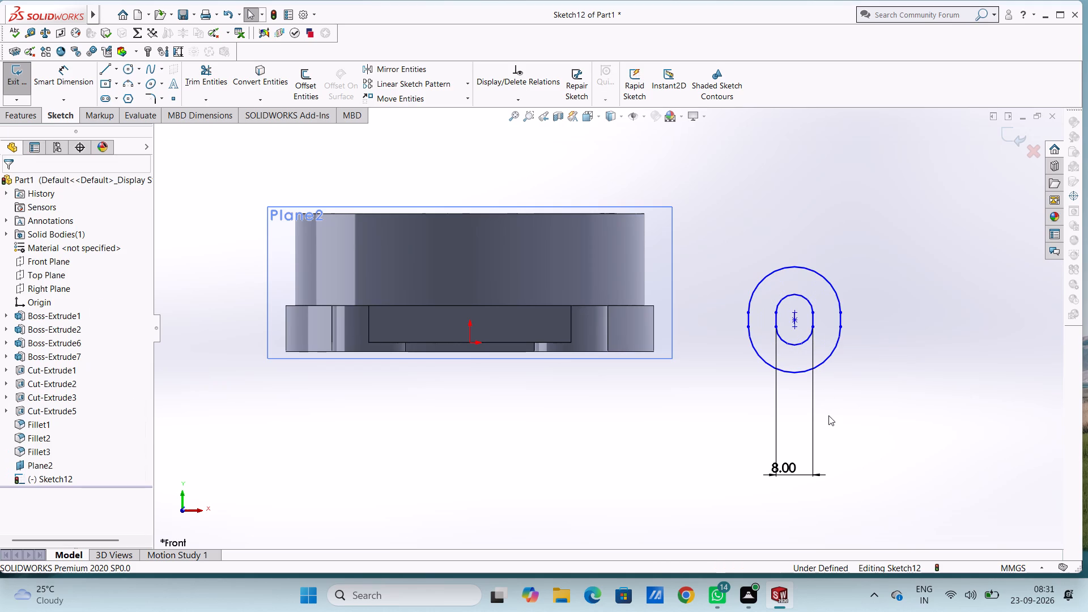
Dimension the radius of the outer slot's lower arc, placing the dimension diagonally below the slot.
{"action": "scroll", "coordinate": [828, 415], "scroll_direction": "up", "scroll_amount": 3}
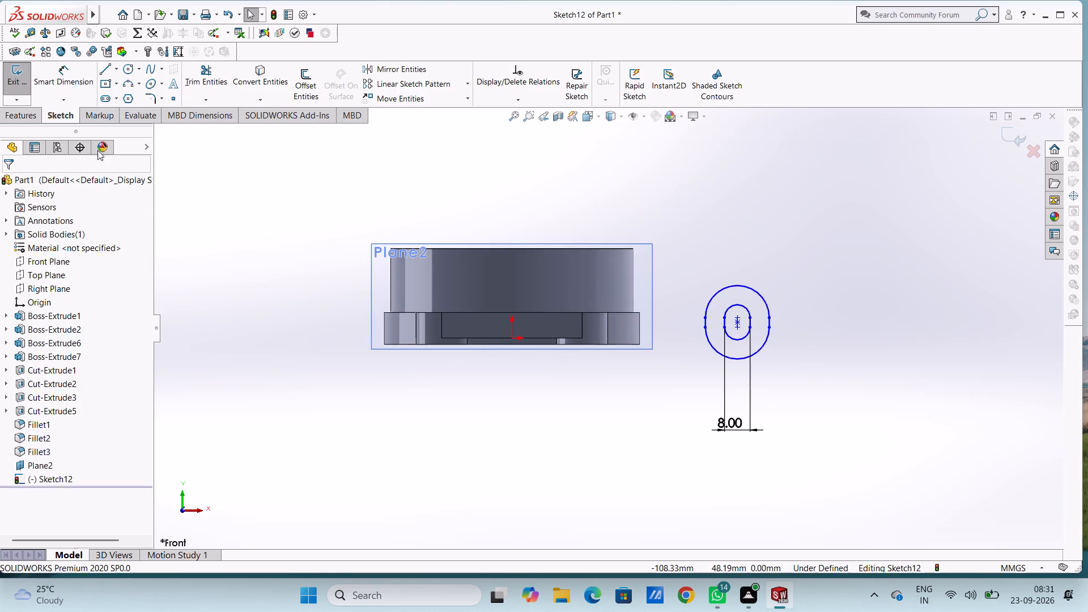
{"action": "left_click", "coordinate": [64, 82]}
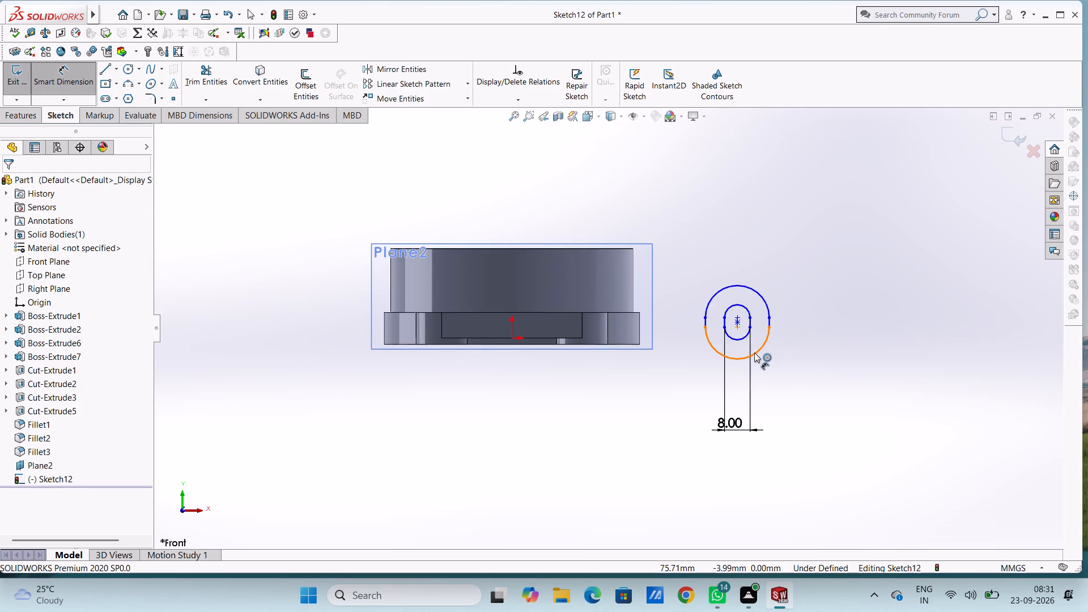
{"action": "left_click", "coordinate": [755, 353]}
{"action": "left_click", "coordinate": [819, 457]}
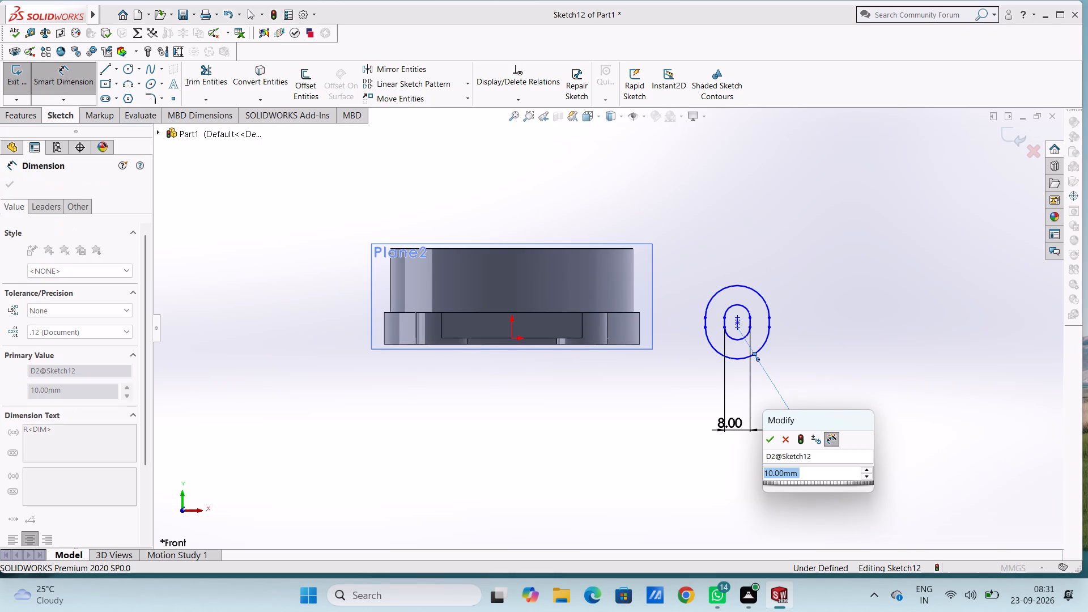
{"action": "left_click", "coordinate": [771, 445]}
{"action": "left_click", "coordinate": [713, 459]}
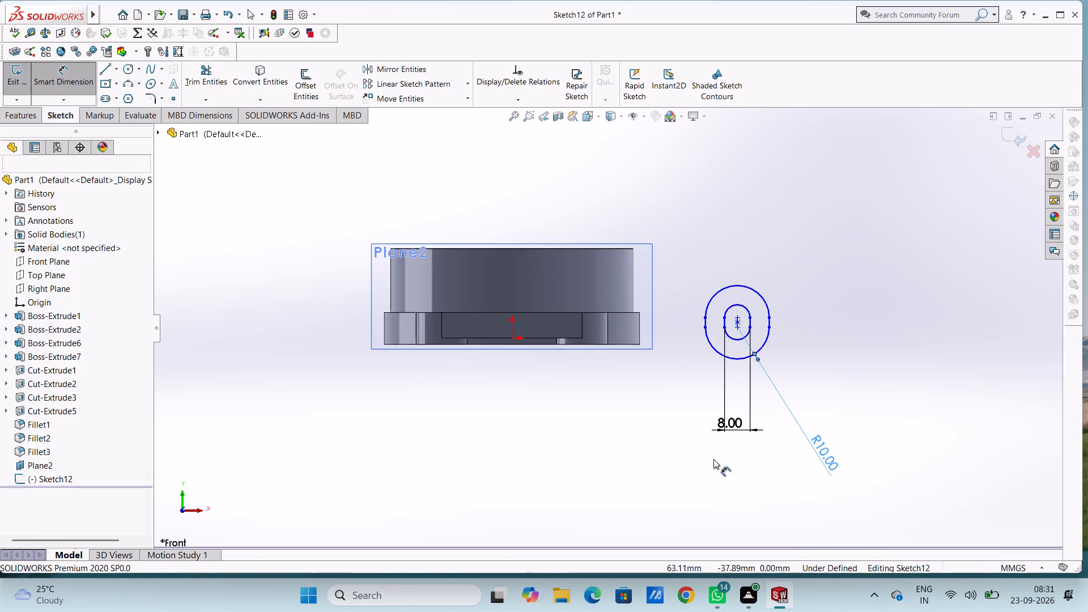
Dimension the length of the outer slot's straight side facing away from the part, placing the dimension beside the slot.
{"action": "scroll", "coordinate": [770, 322], "scroll_direction": "down", "scroll_amount": 6}
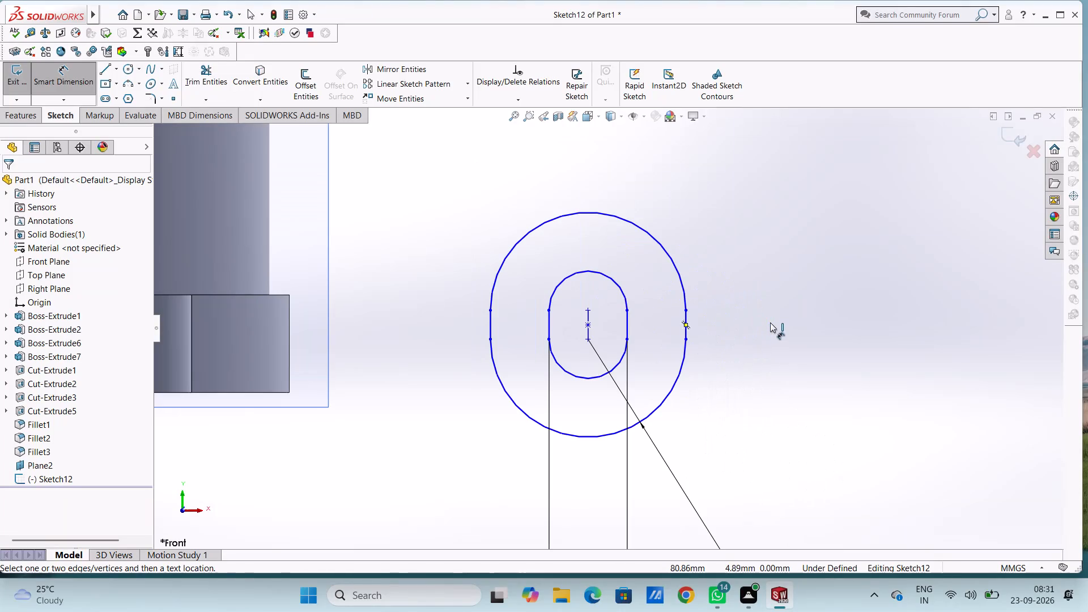
{"action": "left_click", "coordinate": [685, 325]}
{"action": "left_click", "coordinate": [930, 349]}
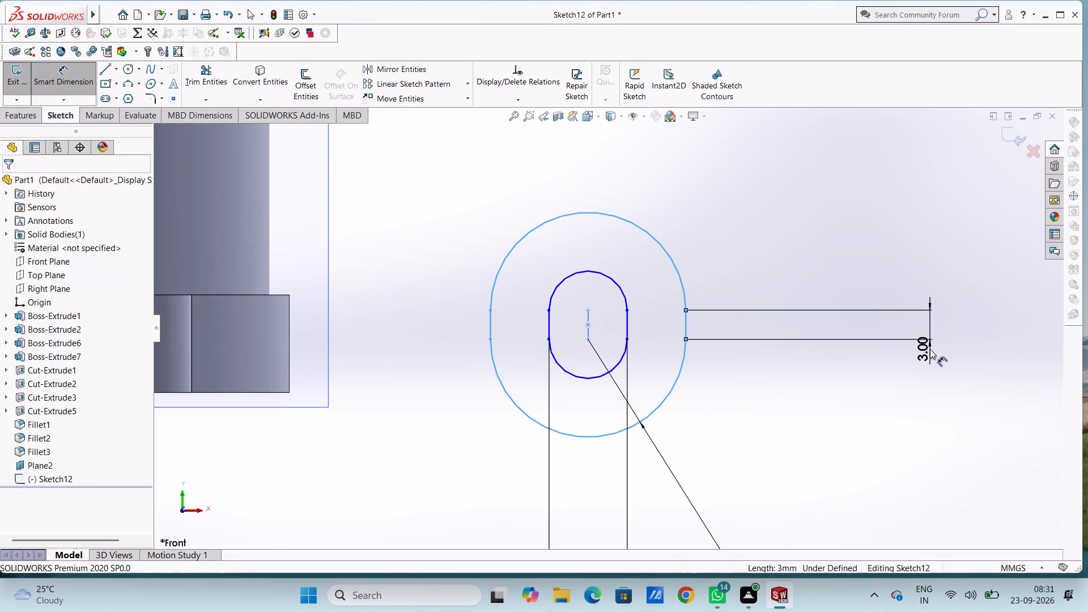
{"action": "left_click", "coordinate": [883, 336]}
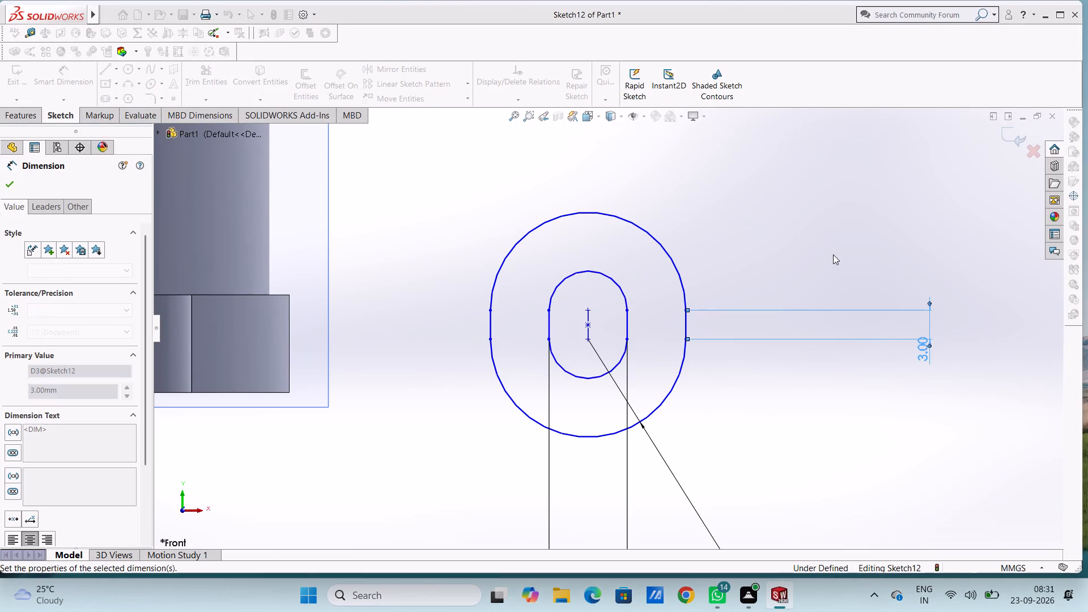
{"action": "left_click", "coordinate": [835, 256]}
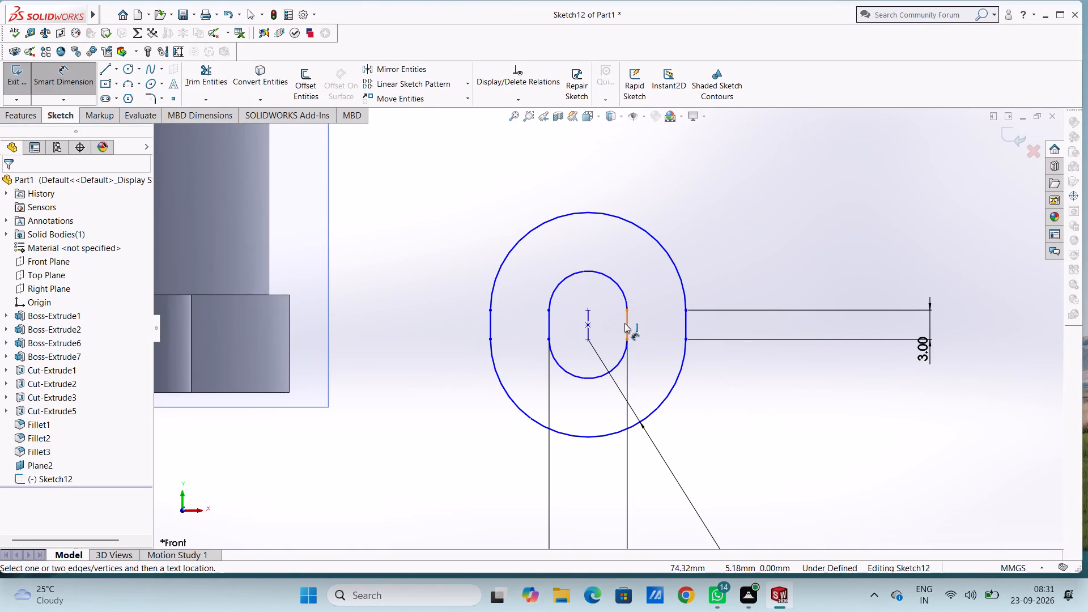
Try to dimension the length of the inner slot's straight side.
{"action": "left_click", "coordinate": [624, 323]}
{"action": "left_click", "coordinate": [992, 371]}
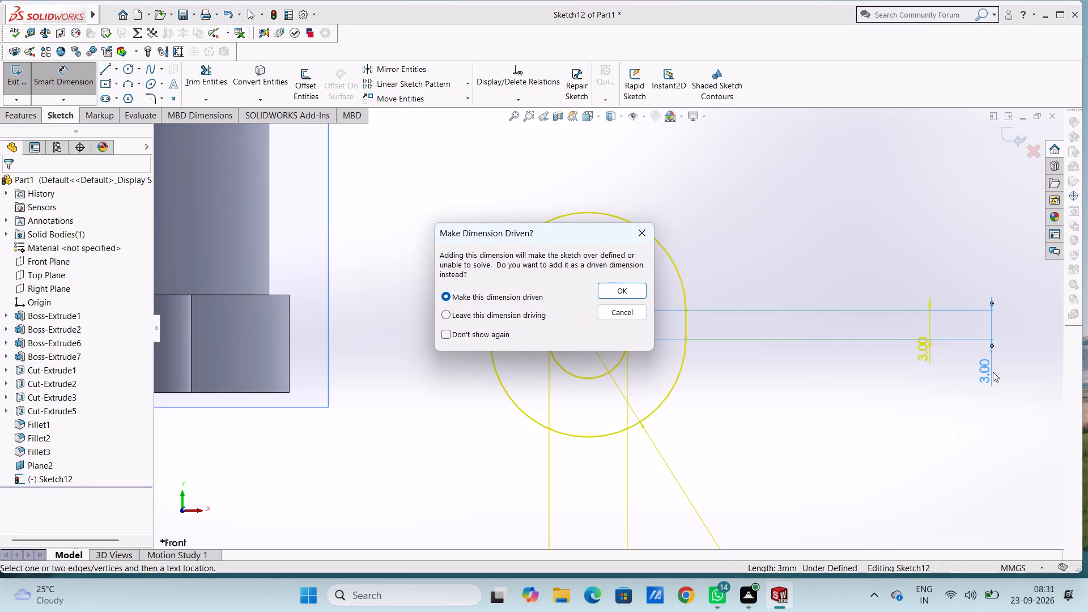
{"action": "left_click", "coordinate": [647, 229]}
Dimension the vertical distance from the cylinder's top edge to the slots' centre point as 25 mm.
{"action": "scroll", "coordinate": [744, 339], "scroll_direction": "up", "scroll_amount": 4}
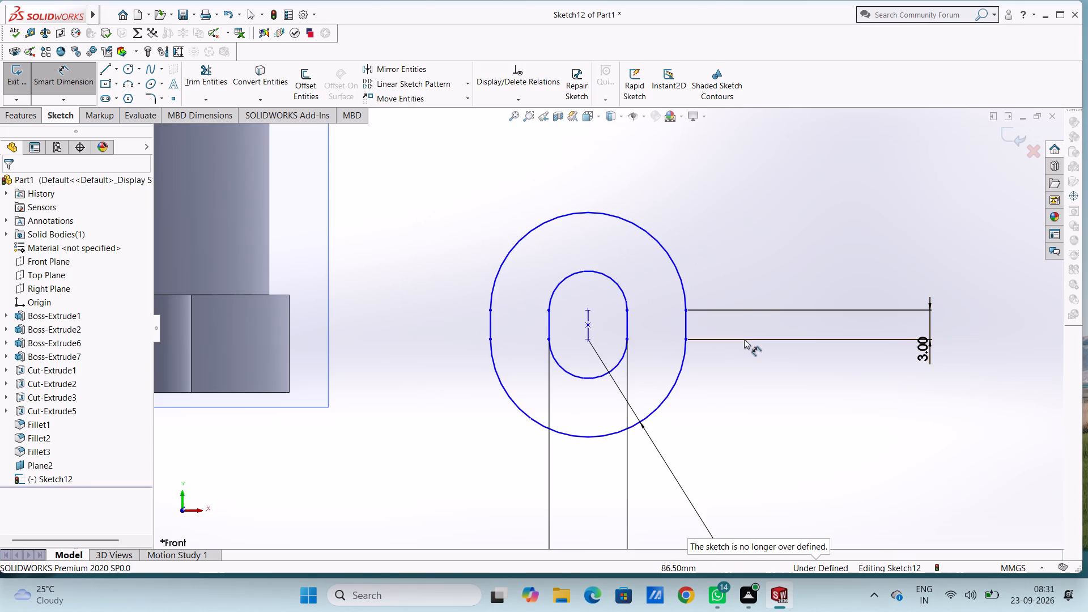
{"action": "scroll", "coordinate": [598, 327], "scroll_direction": "up", "scroll_amount": 2}
{"action": "scroll", "coordinate": [569, 362], "scroll_direction": "down", "scroll_amount": 1}
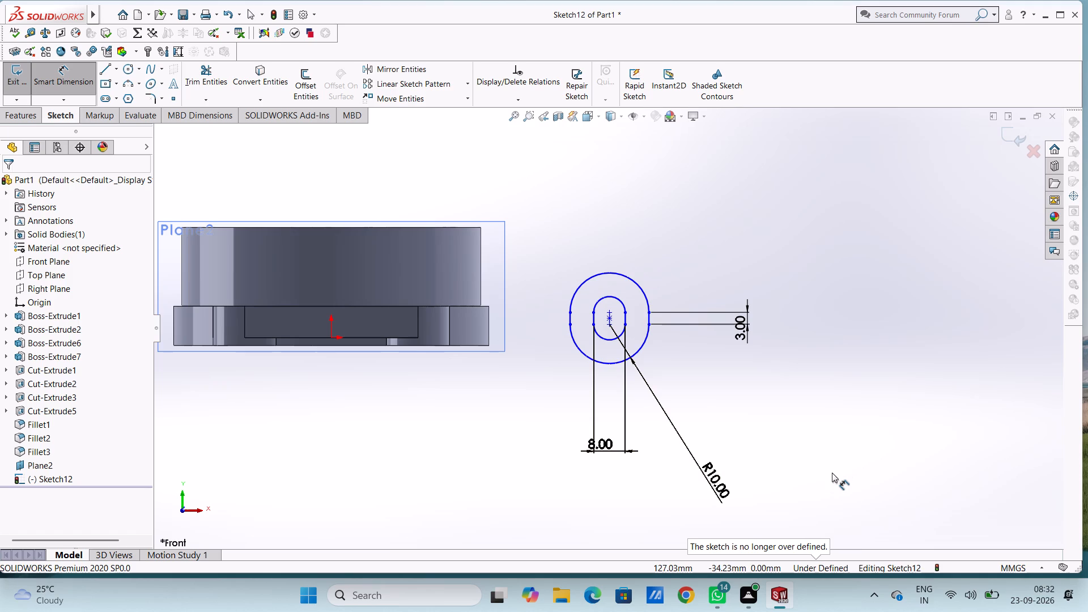
{"action": "left_click", "coordinate": [479, 227]}
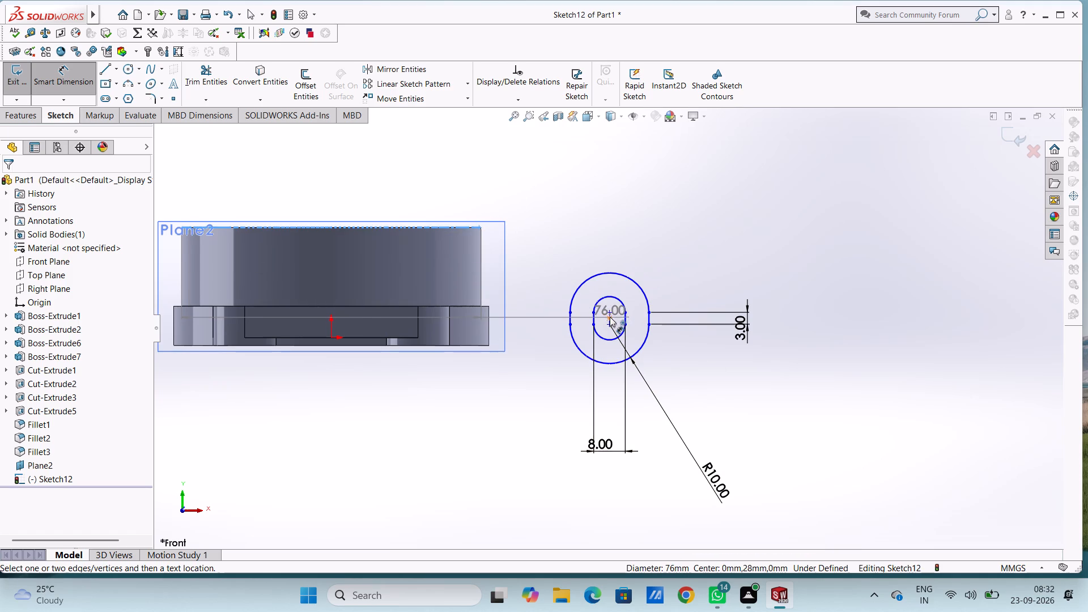
{"action": "left_click", "coordinate": [610, 317]}
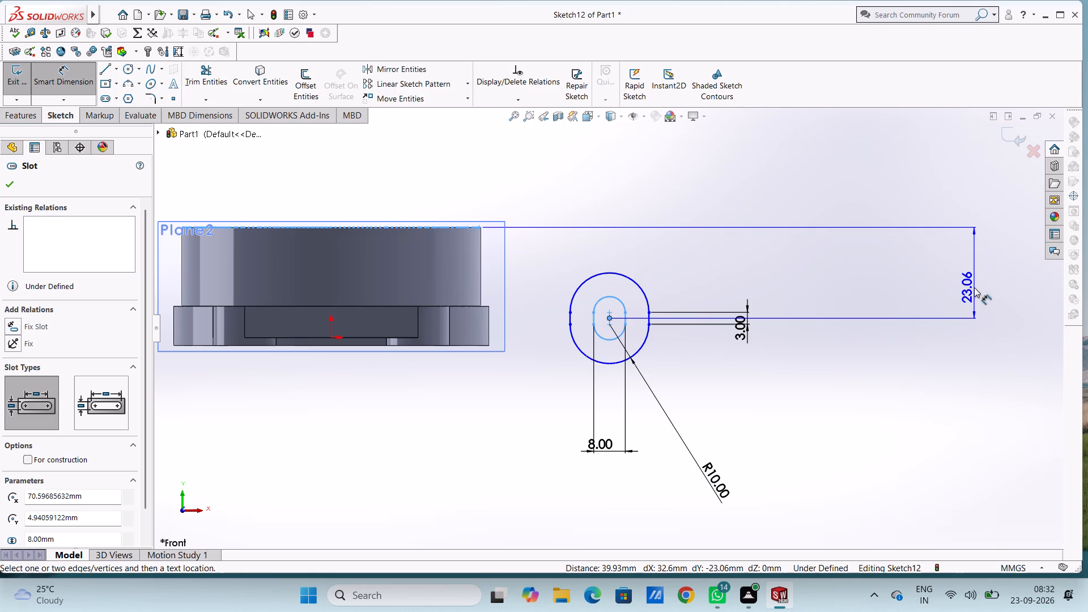
{"action": "double_click", "coordinate": [974, 287]}
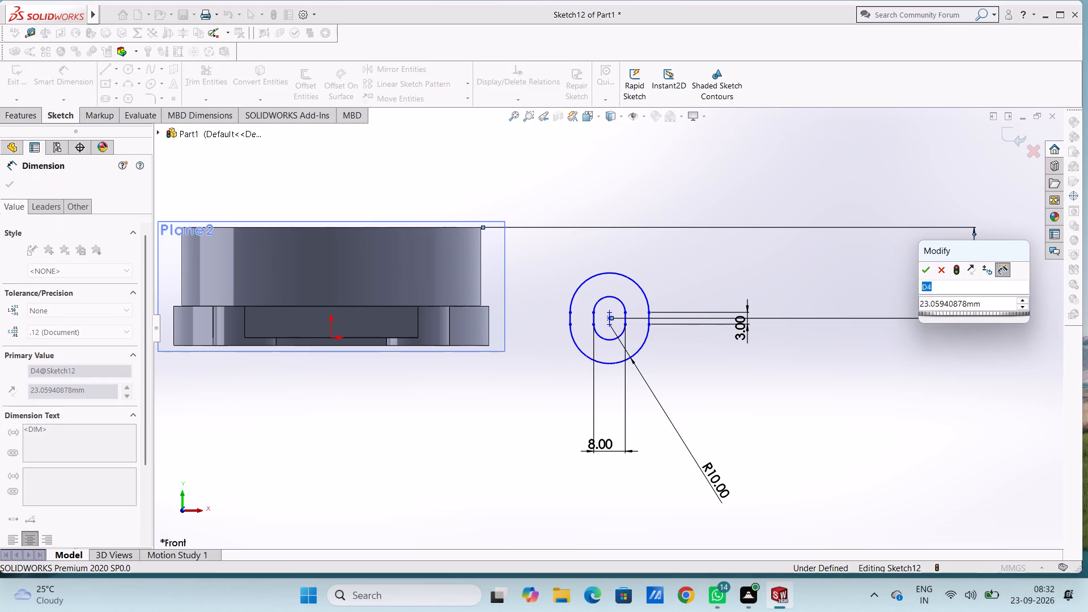
{"action": "left_click", "coordinate": [985, 304]}
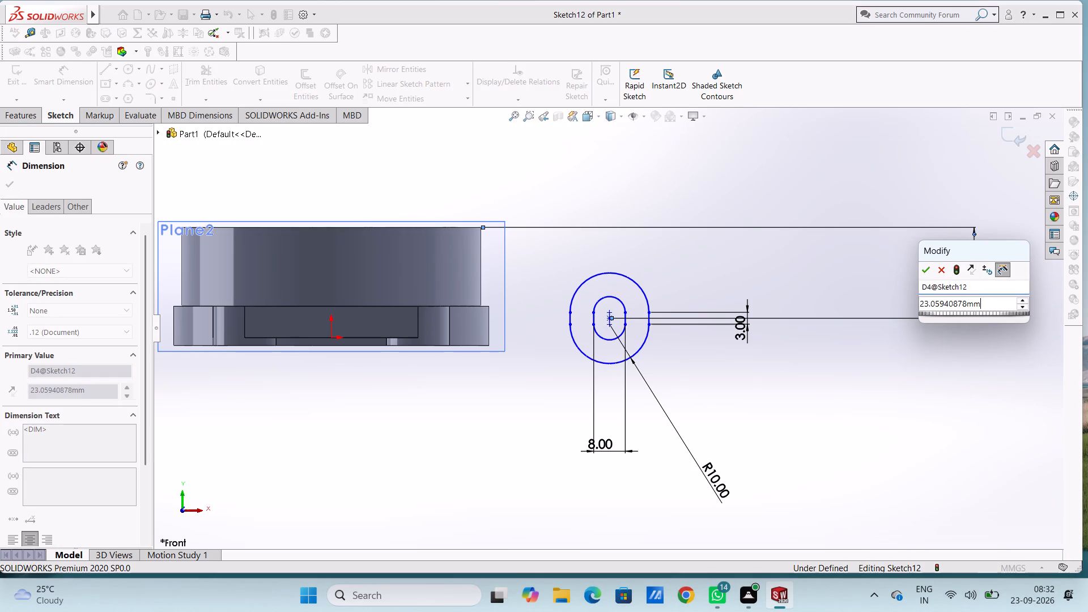
{"action": "triple_click", "coordinate": [985, 304]}
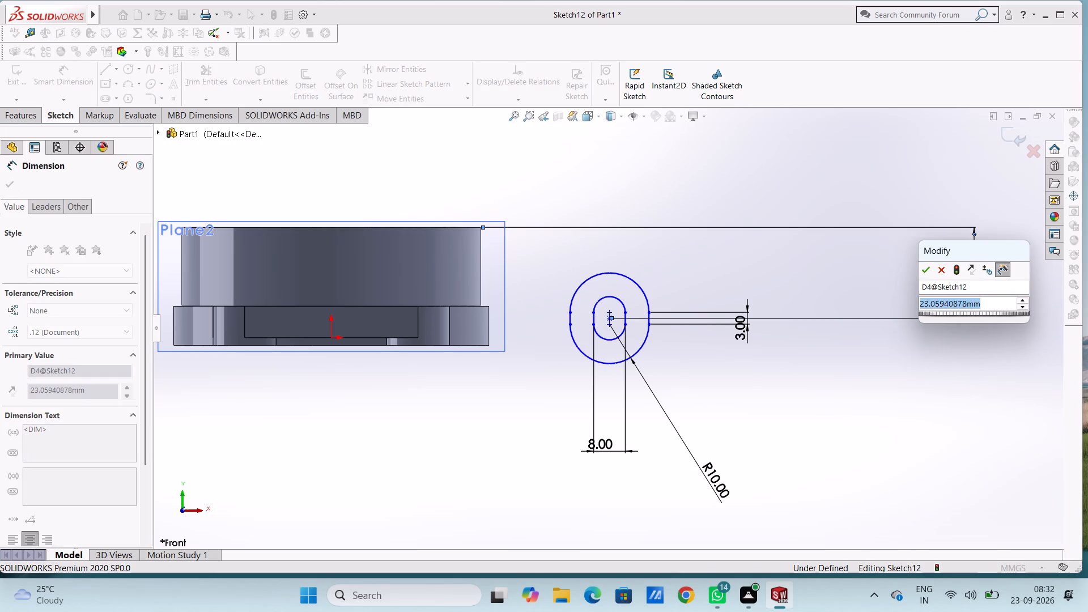
{"action": "type", "text": "25"}
{"action": "key", "text": "Return"}
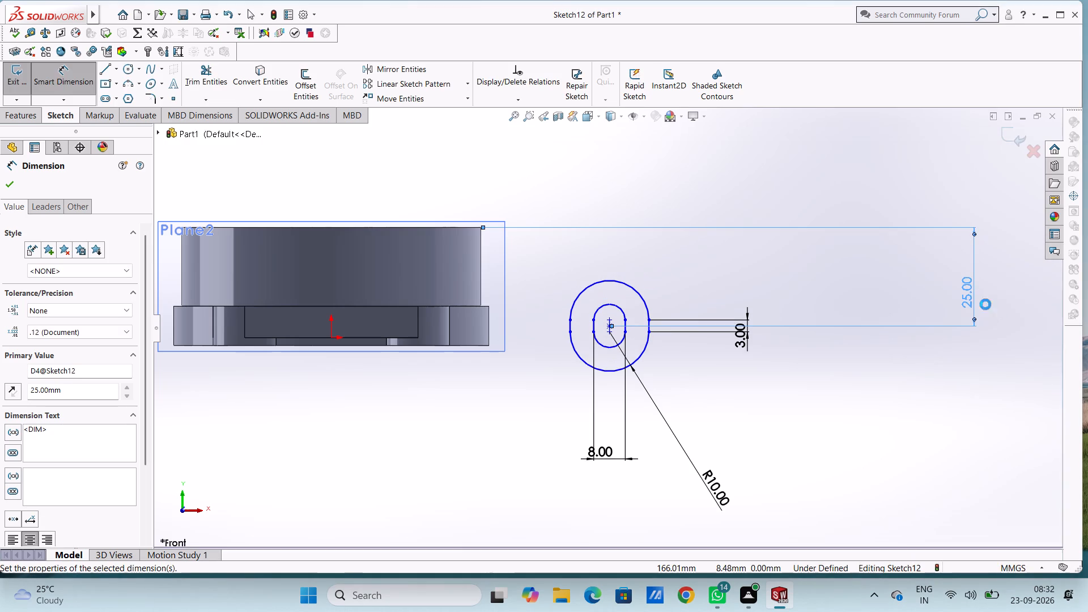
{"action": "left_click", "coordinate": [855, 181]}
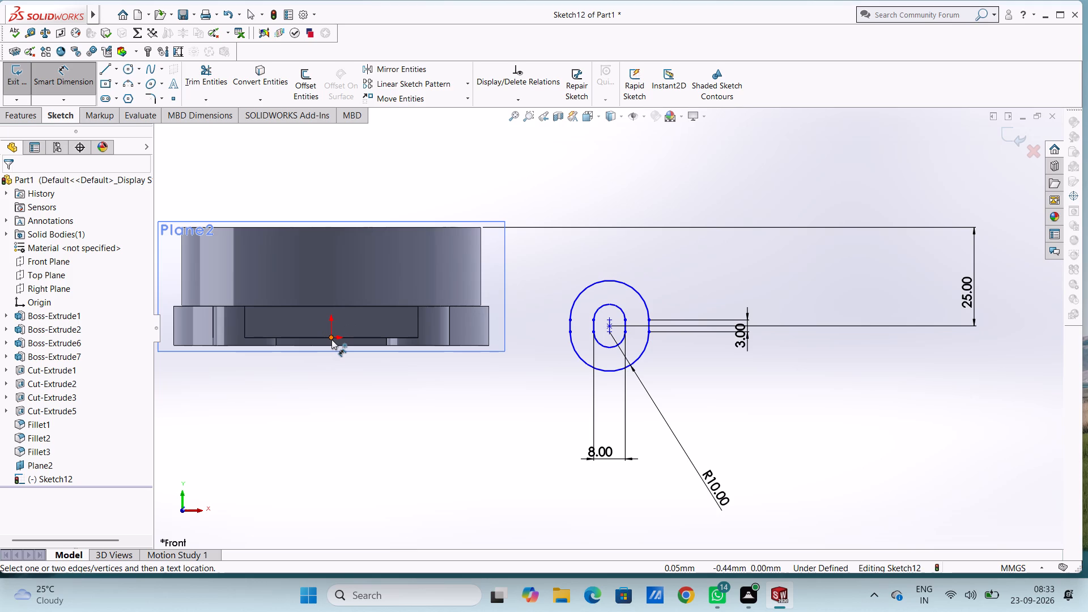
Dimension the horizontal distance from the origin to the slots' centre point as 75 mm.
{"action": "left_click", "coordinate": [331, 339]}
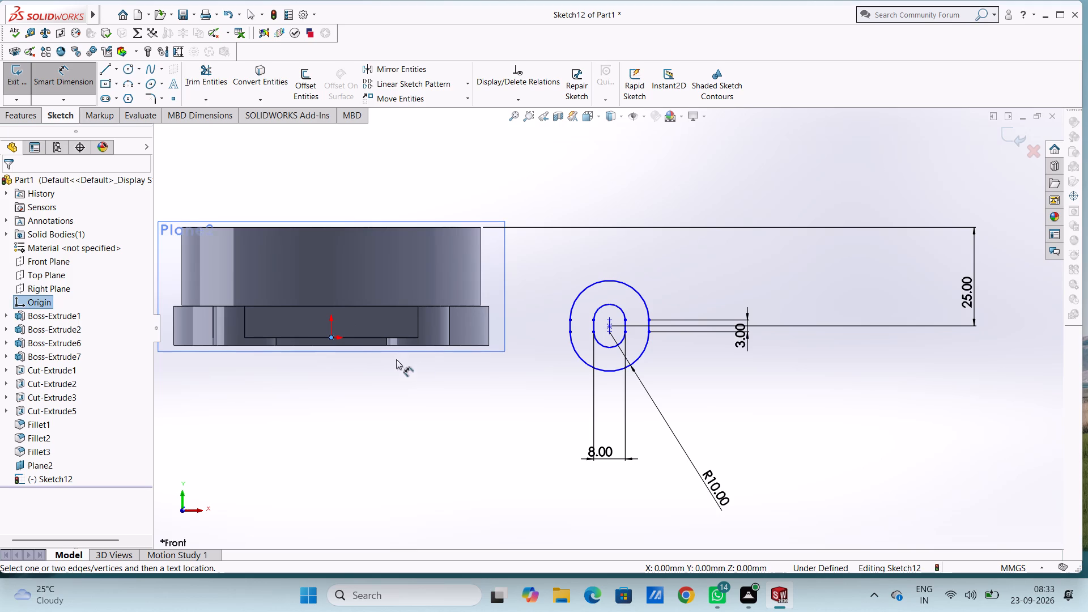
{"action": "left_click", "coordinate": [609, 325]}
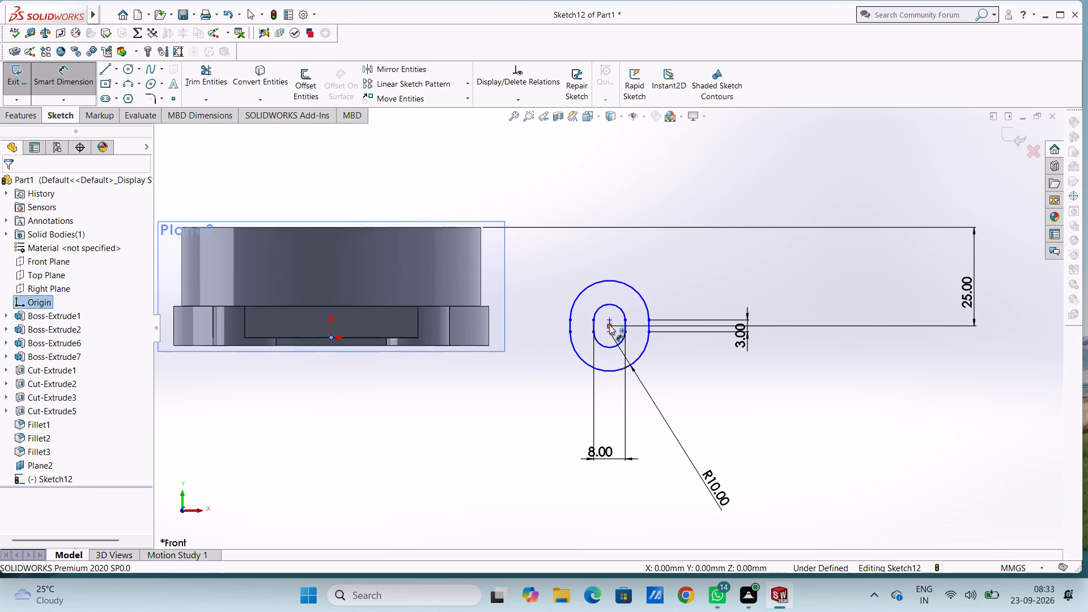
{"action": "left_click", "coordinate": [537, 500]}
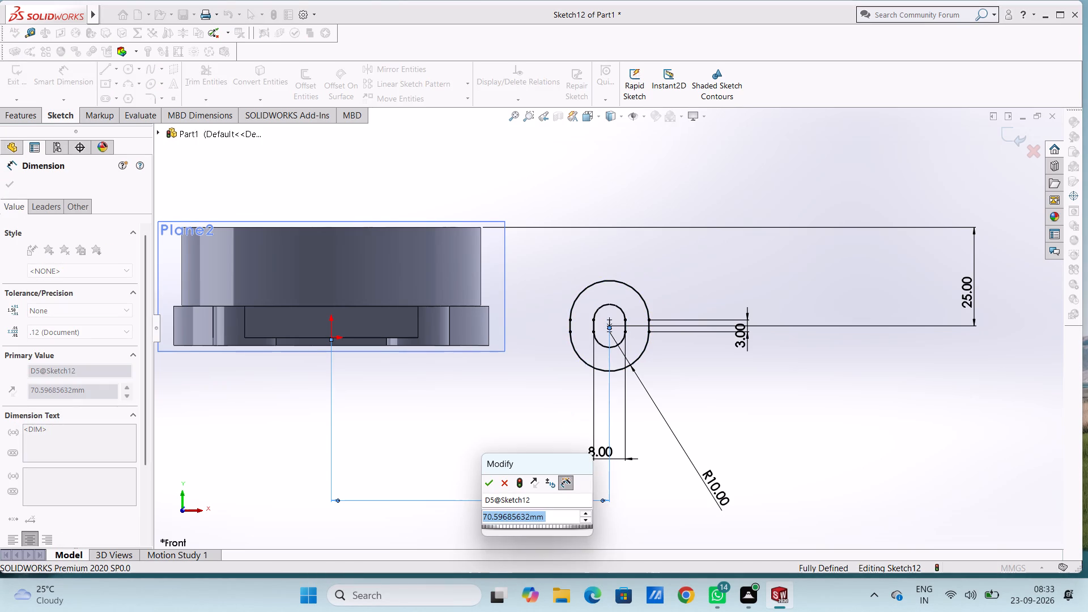
{"action": "type", "text": "75"}
{"action": "key", "text": "Return"}
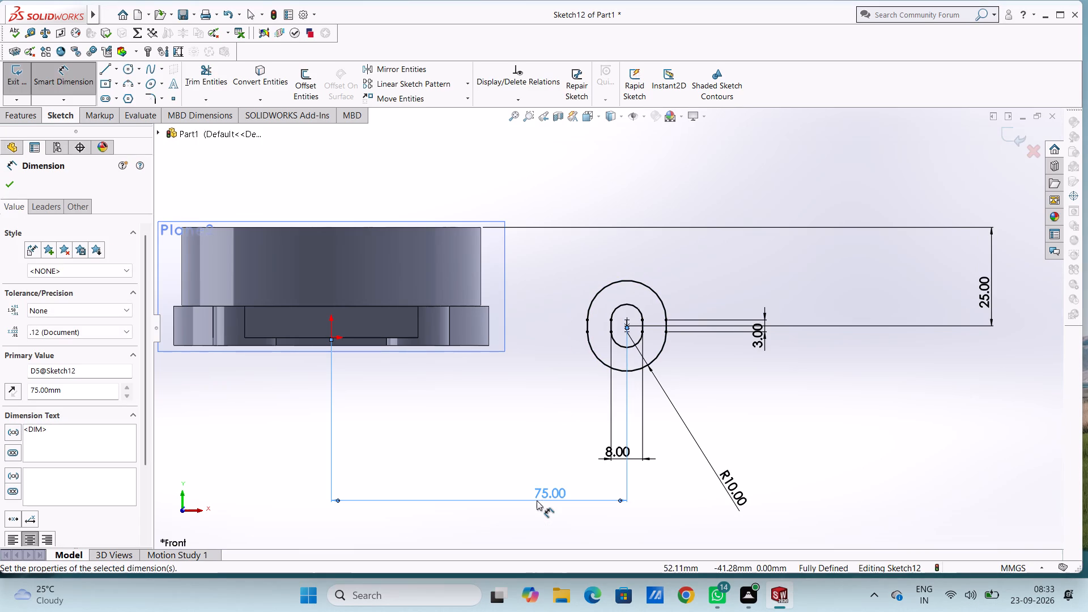
{"action": "left_click", "coordinate": [449, 441]}
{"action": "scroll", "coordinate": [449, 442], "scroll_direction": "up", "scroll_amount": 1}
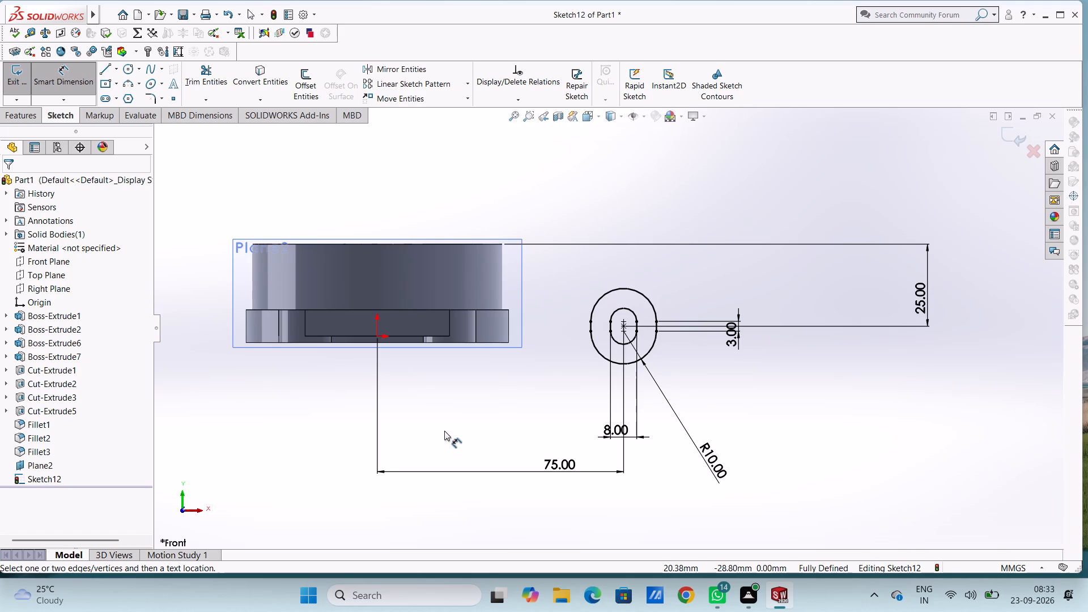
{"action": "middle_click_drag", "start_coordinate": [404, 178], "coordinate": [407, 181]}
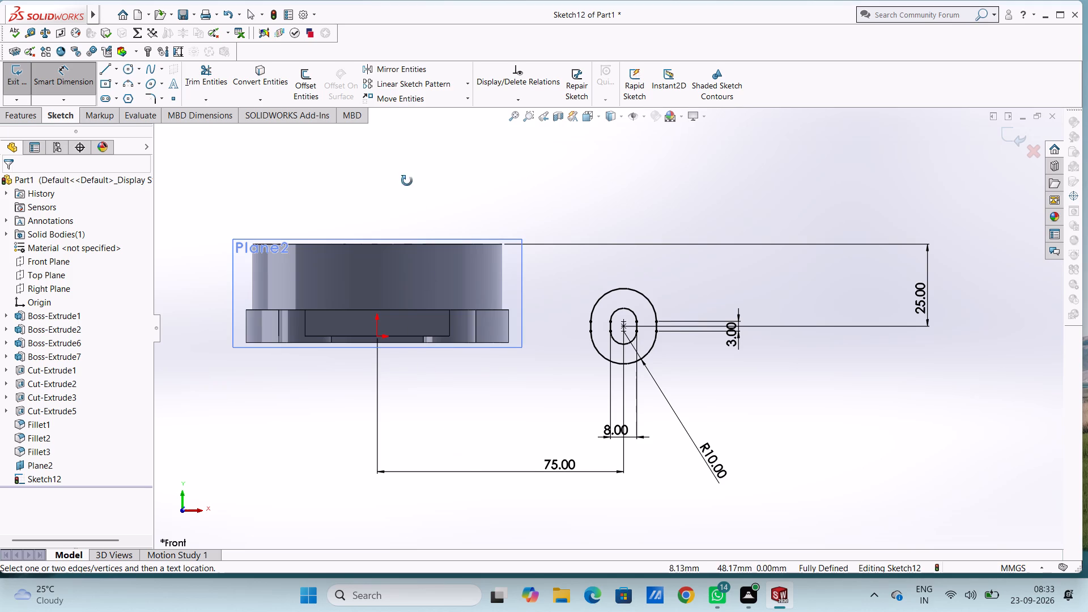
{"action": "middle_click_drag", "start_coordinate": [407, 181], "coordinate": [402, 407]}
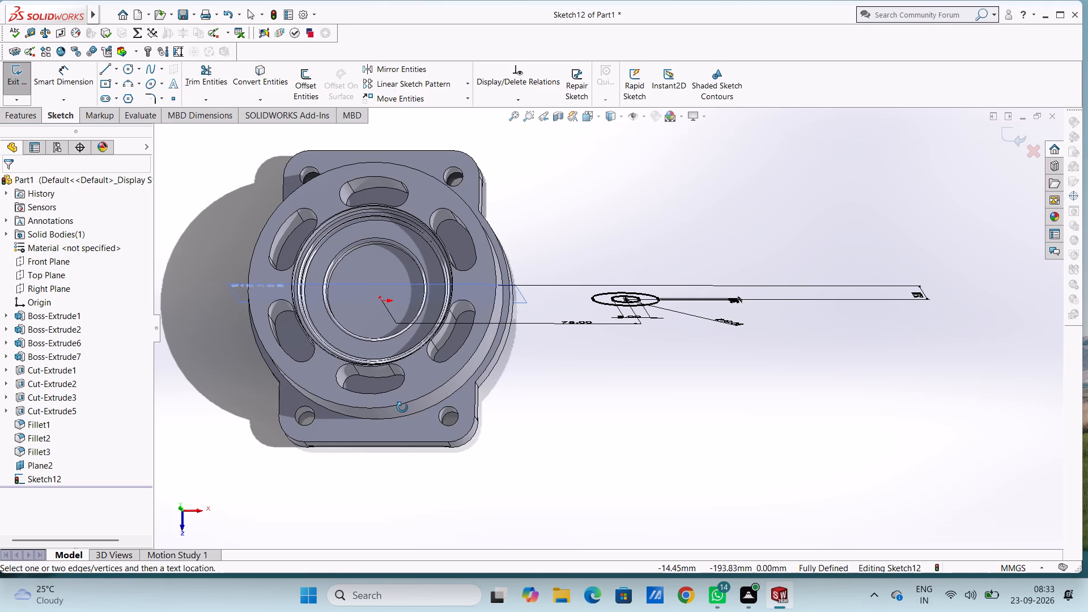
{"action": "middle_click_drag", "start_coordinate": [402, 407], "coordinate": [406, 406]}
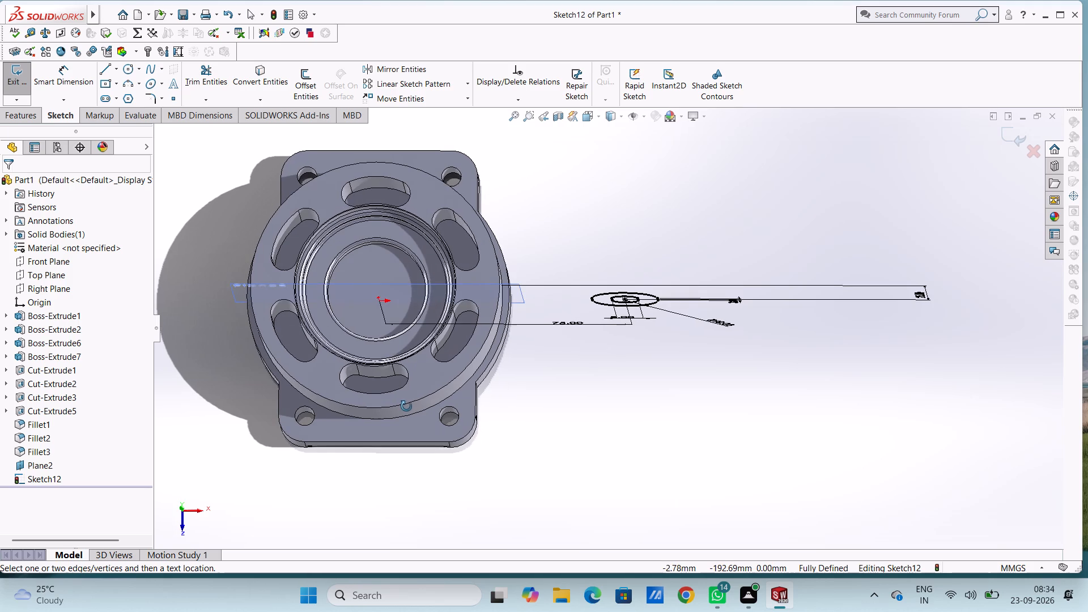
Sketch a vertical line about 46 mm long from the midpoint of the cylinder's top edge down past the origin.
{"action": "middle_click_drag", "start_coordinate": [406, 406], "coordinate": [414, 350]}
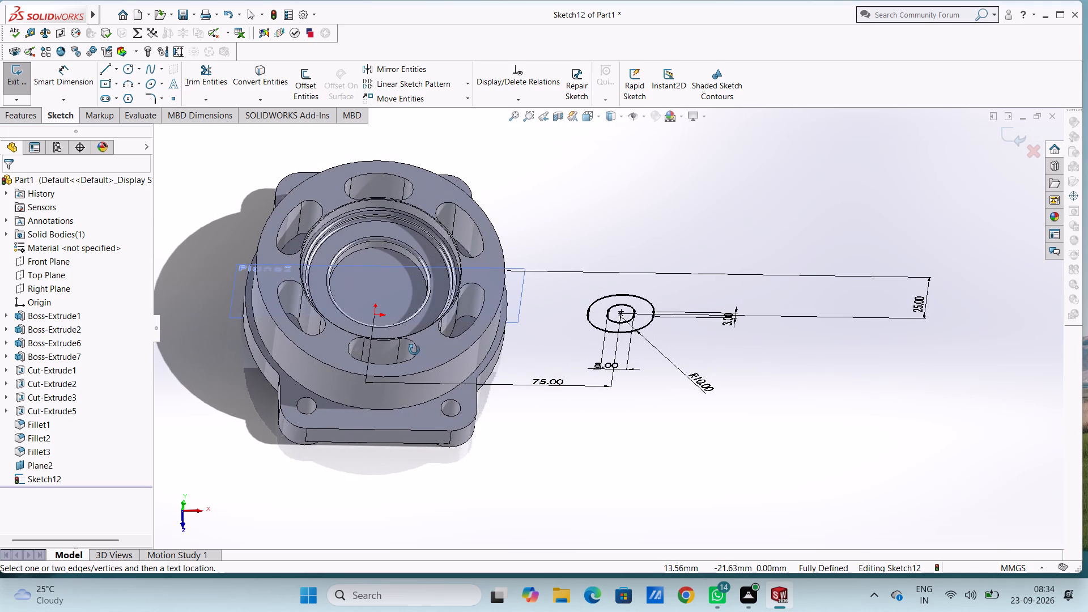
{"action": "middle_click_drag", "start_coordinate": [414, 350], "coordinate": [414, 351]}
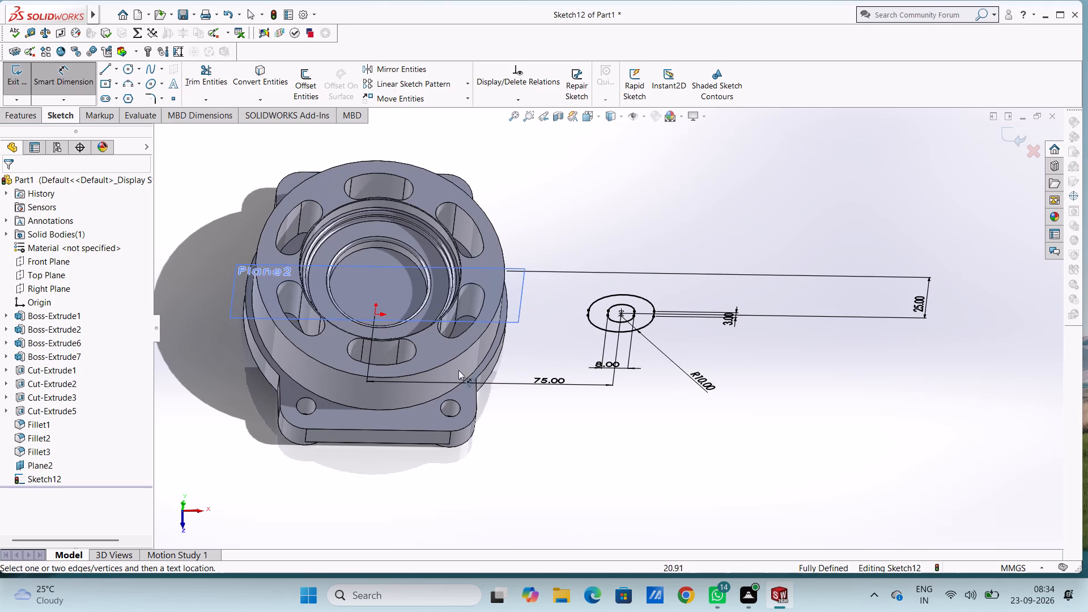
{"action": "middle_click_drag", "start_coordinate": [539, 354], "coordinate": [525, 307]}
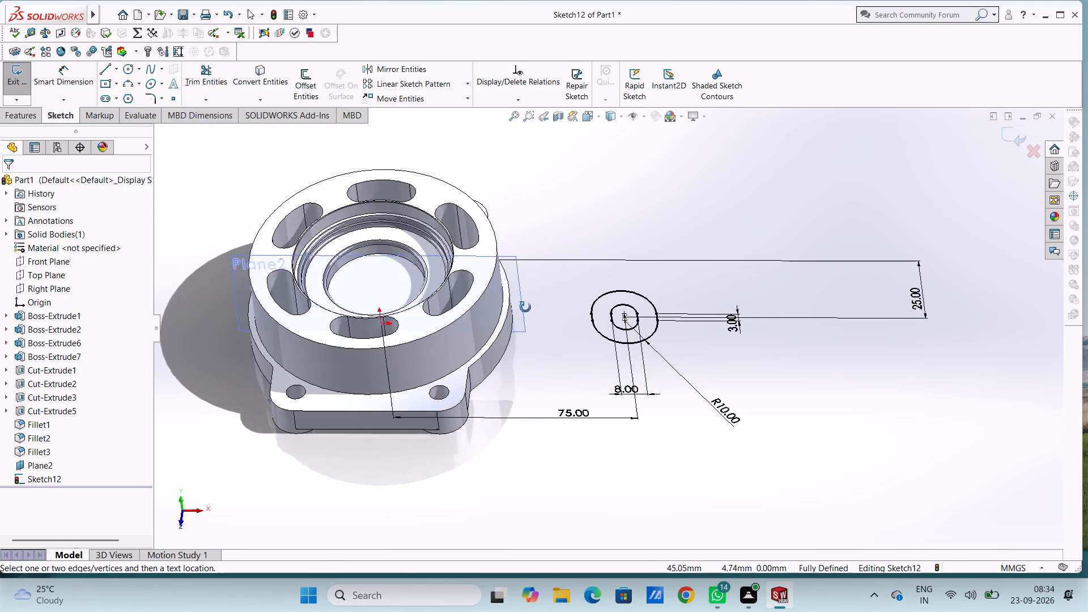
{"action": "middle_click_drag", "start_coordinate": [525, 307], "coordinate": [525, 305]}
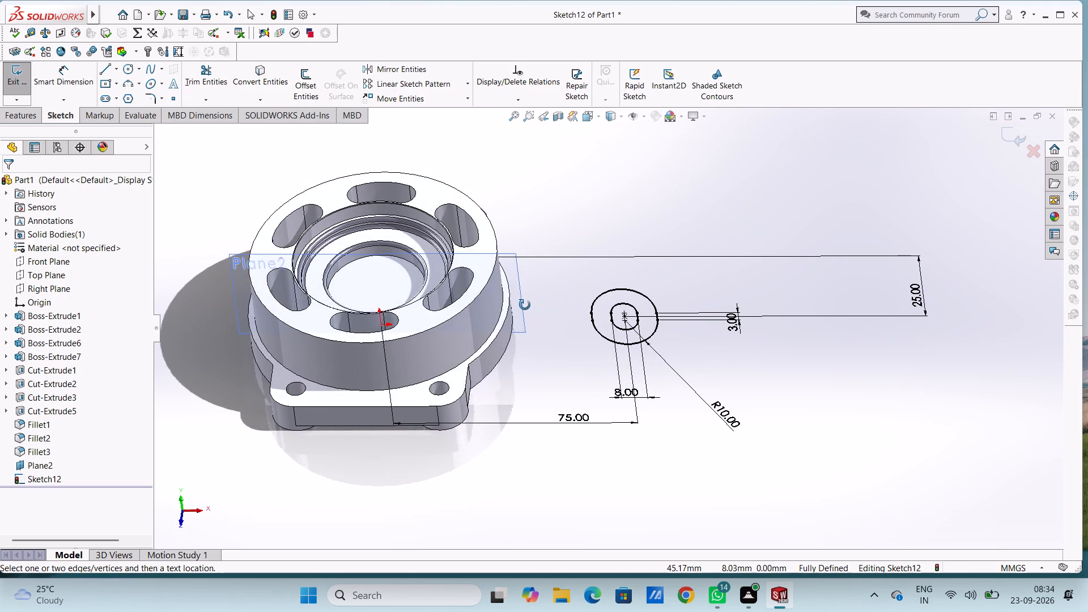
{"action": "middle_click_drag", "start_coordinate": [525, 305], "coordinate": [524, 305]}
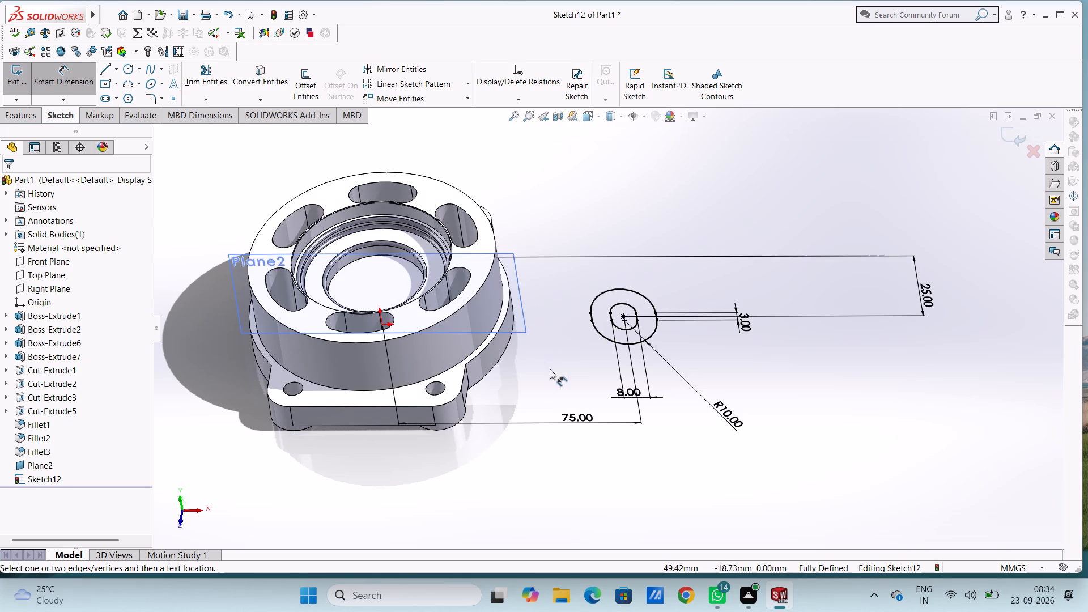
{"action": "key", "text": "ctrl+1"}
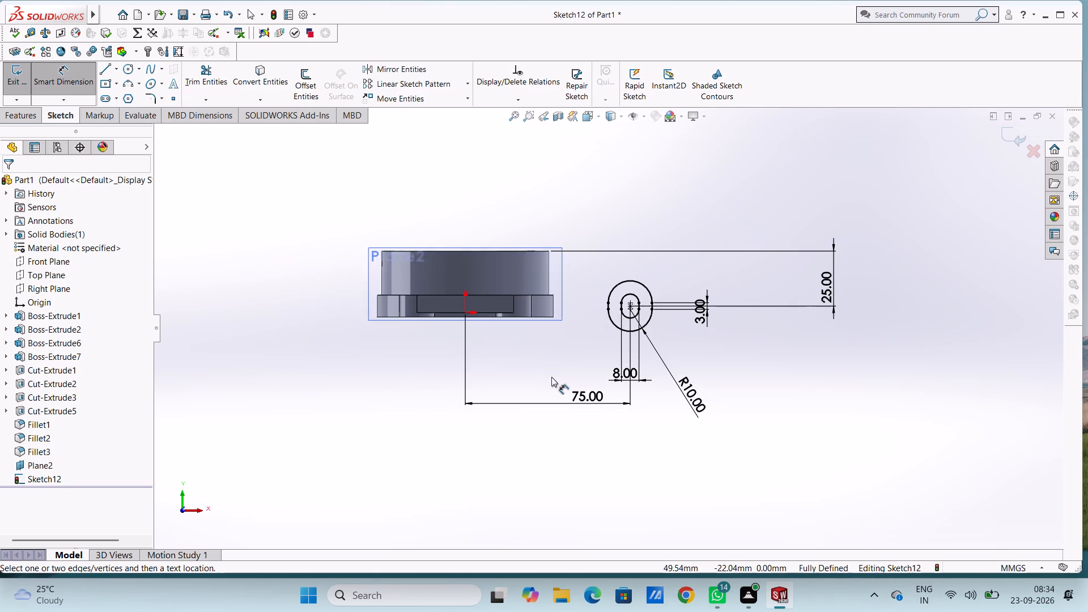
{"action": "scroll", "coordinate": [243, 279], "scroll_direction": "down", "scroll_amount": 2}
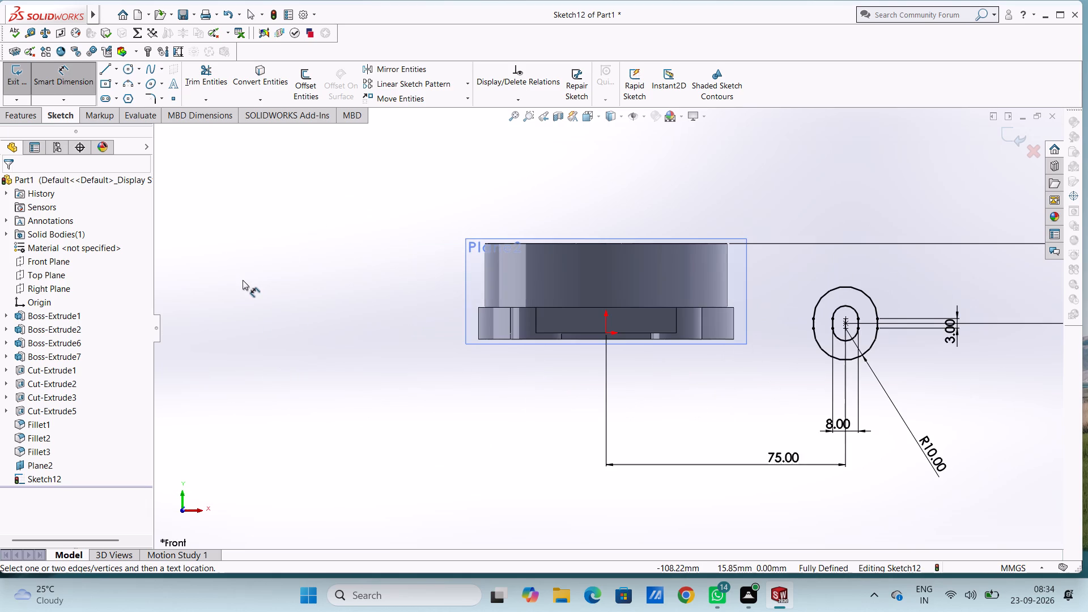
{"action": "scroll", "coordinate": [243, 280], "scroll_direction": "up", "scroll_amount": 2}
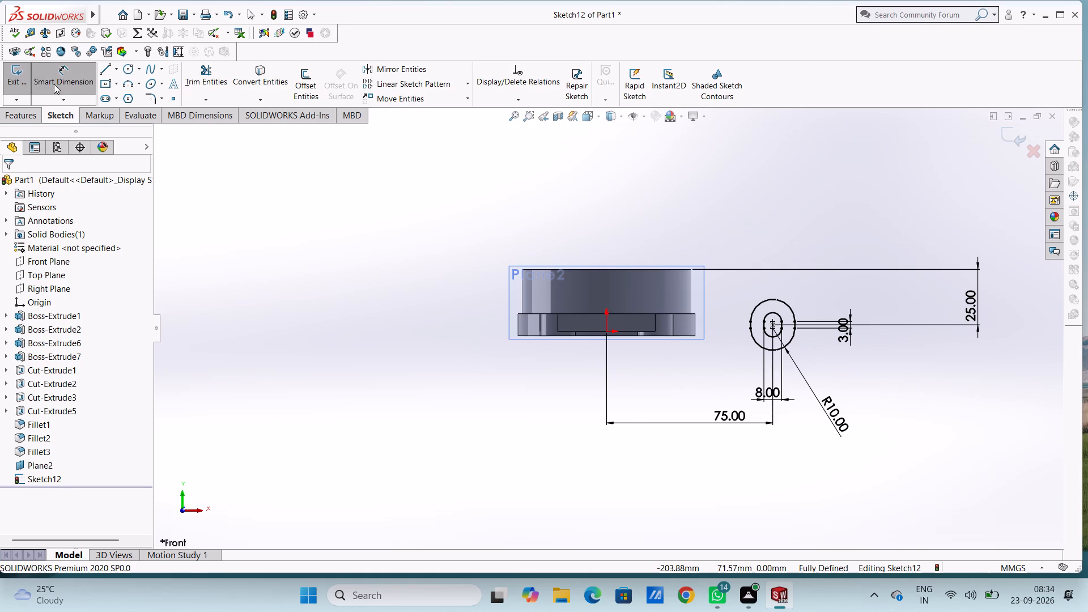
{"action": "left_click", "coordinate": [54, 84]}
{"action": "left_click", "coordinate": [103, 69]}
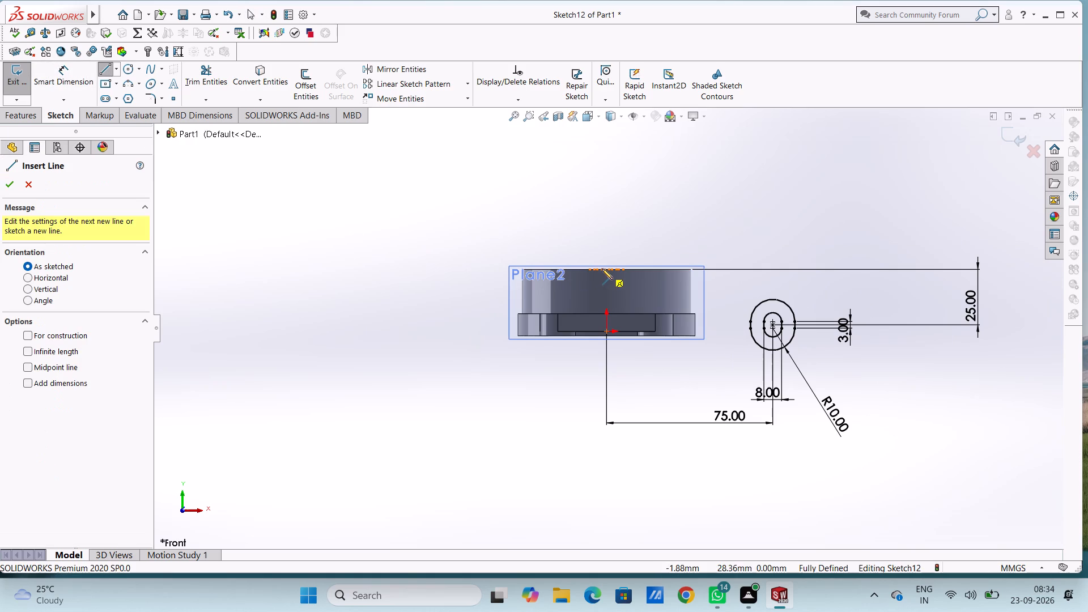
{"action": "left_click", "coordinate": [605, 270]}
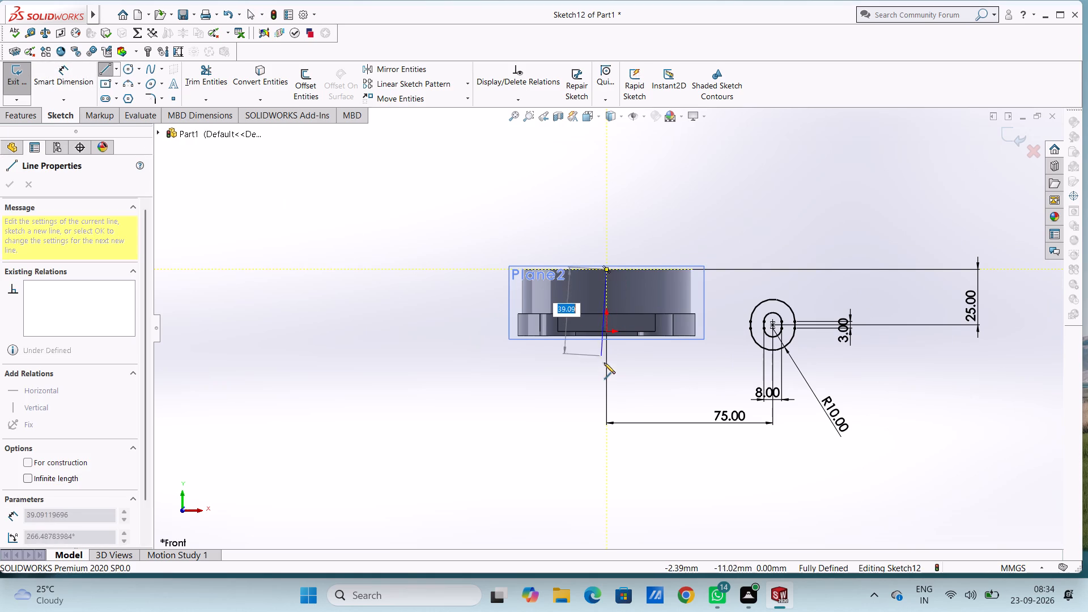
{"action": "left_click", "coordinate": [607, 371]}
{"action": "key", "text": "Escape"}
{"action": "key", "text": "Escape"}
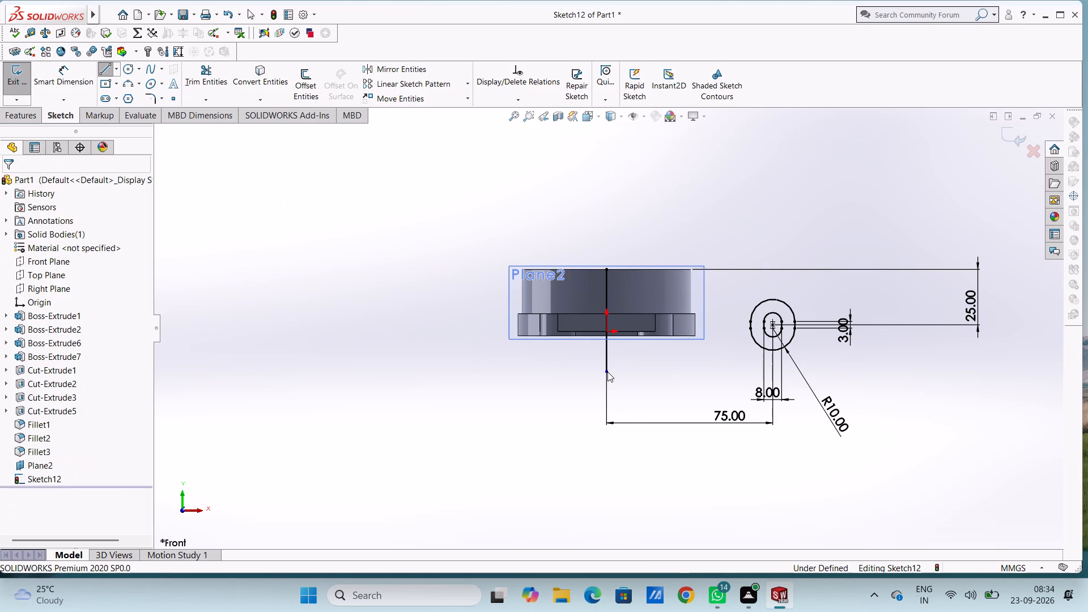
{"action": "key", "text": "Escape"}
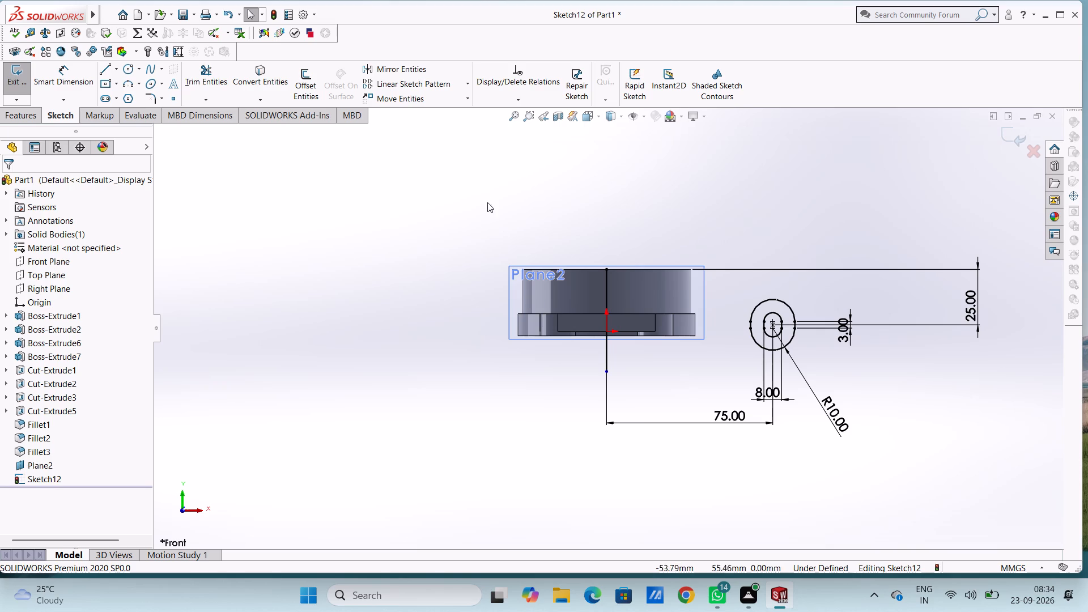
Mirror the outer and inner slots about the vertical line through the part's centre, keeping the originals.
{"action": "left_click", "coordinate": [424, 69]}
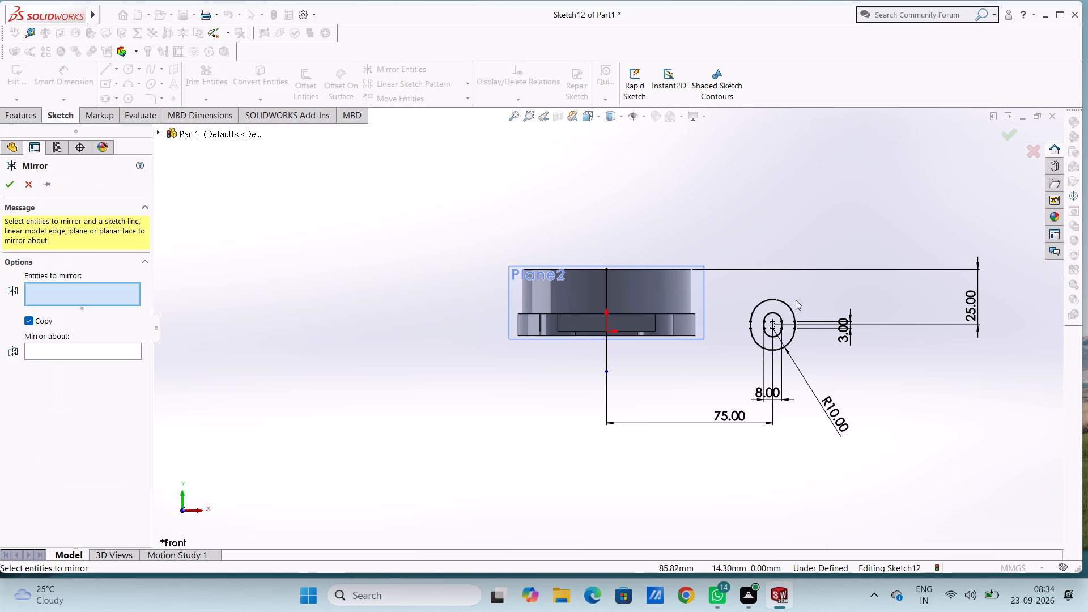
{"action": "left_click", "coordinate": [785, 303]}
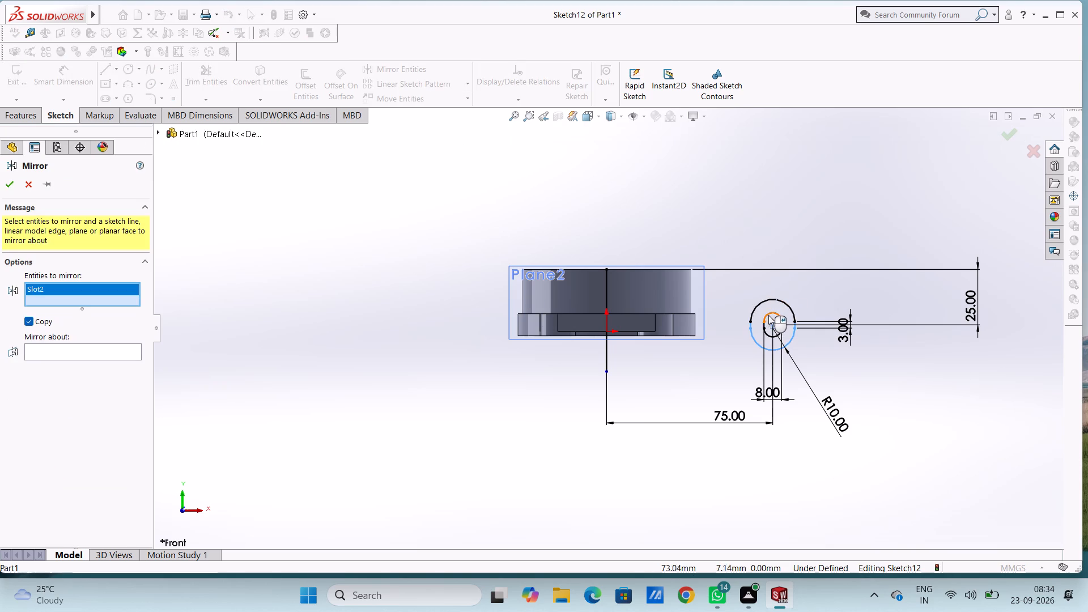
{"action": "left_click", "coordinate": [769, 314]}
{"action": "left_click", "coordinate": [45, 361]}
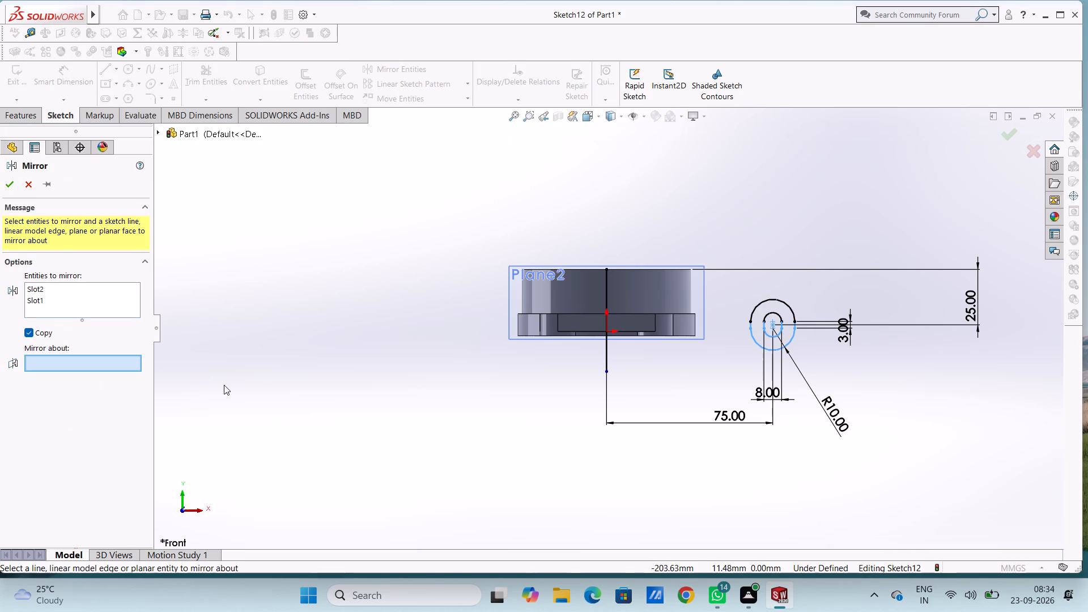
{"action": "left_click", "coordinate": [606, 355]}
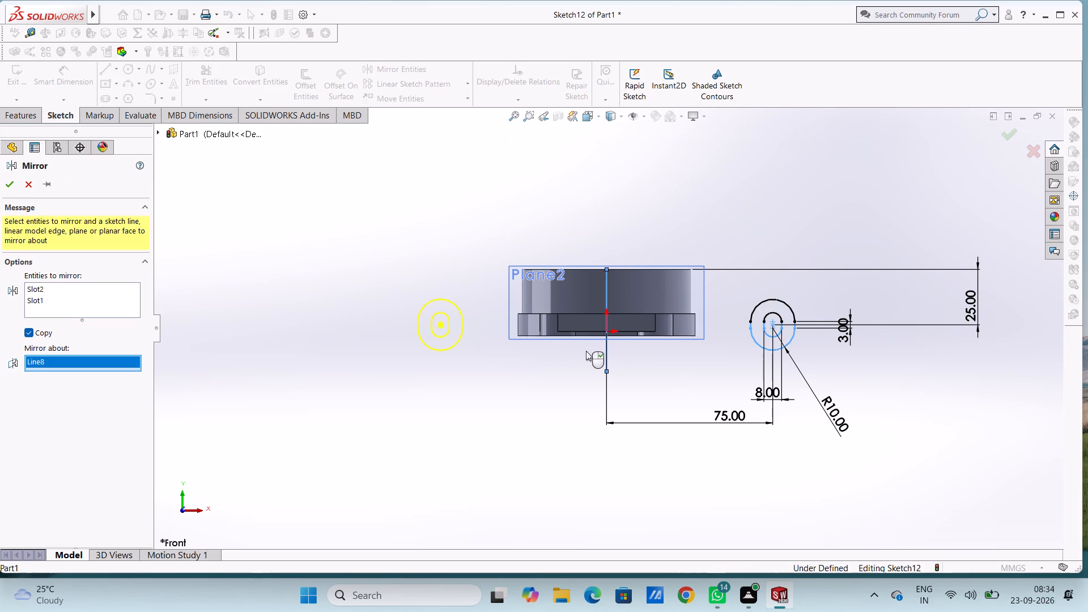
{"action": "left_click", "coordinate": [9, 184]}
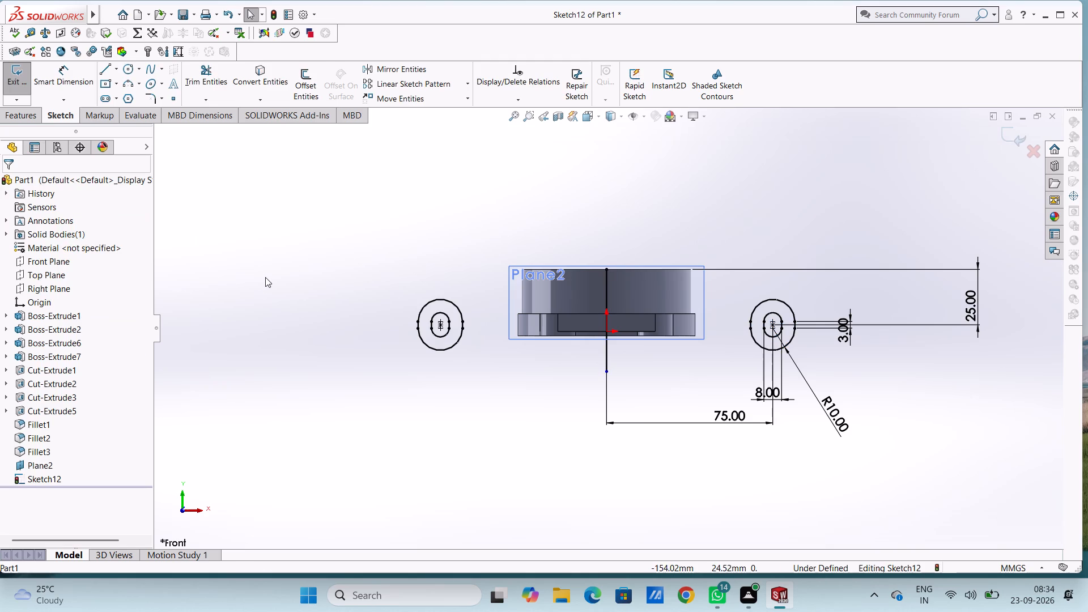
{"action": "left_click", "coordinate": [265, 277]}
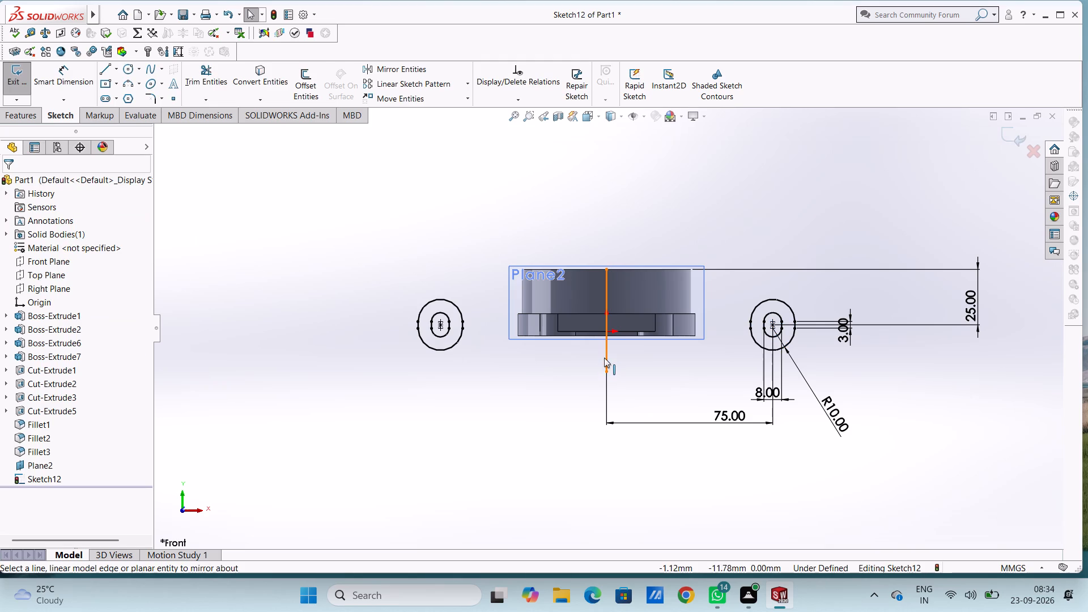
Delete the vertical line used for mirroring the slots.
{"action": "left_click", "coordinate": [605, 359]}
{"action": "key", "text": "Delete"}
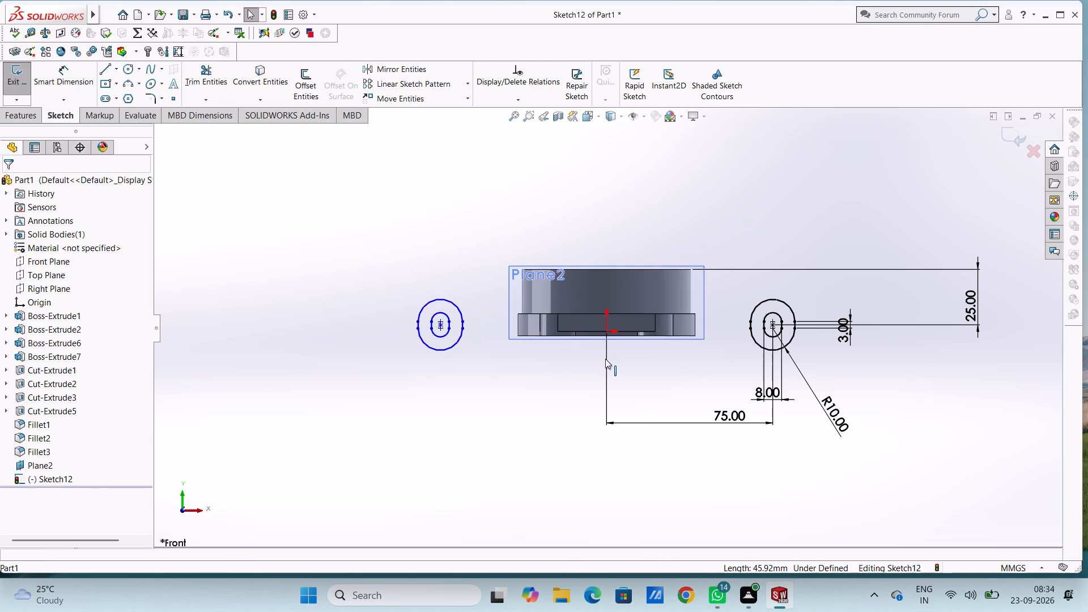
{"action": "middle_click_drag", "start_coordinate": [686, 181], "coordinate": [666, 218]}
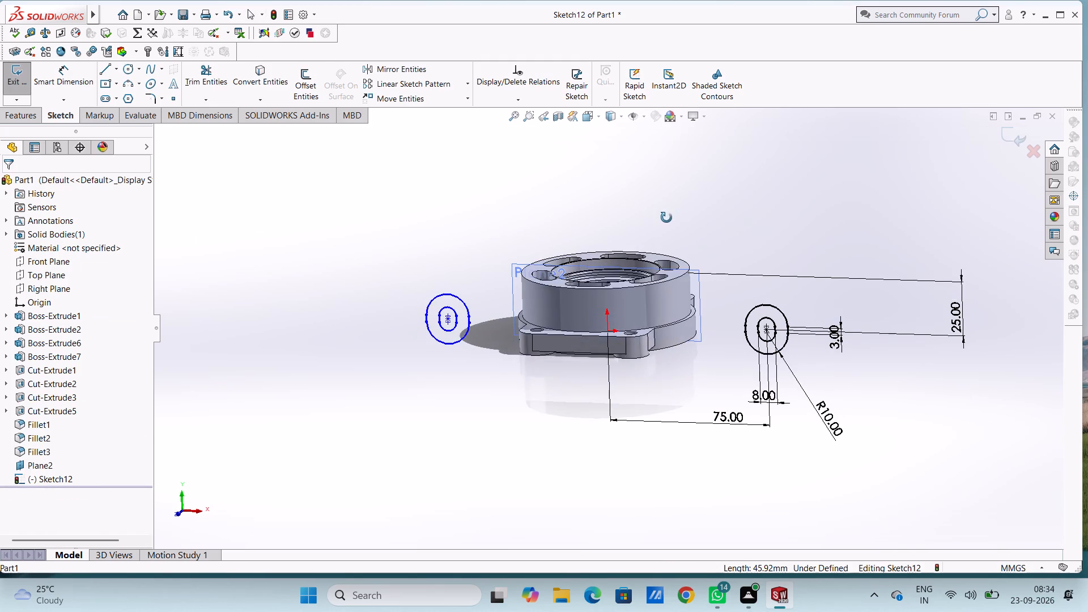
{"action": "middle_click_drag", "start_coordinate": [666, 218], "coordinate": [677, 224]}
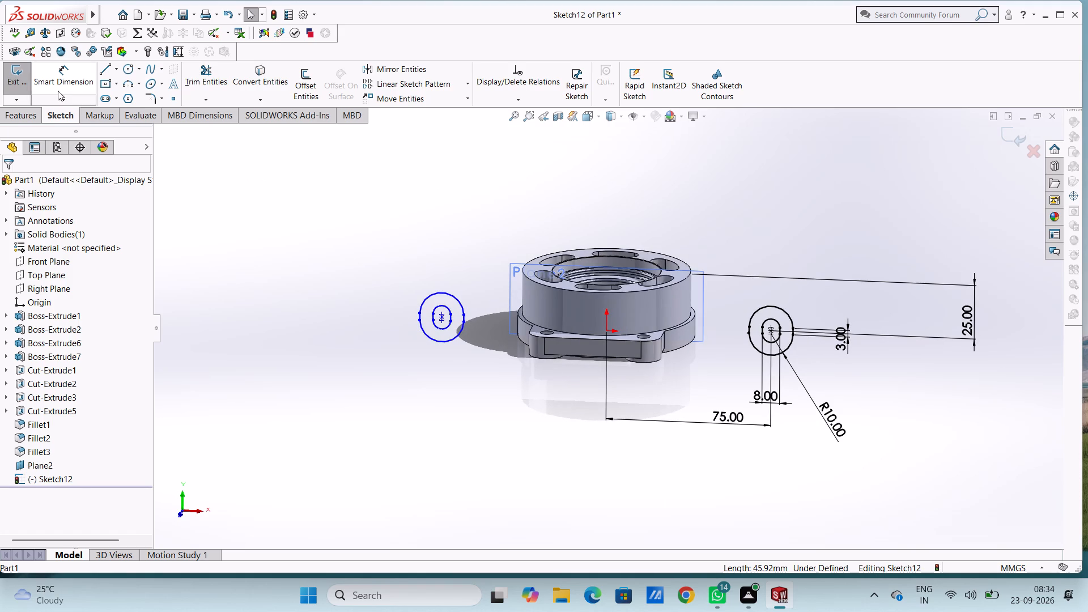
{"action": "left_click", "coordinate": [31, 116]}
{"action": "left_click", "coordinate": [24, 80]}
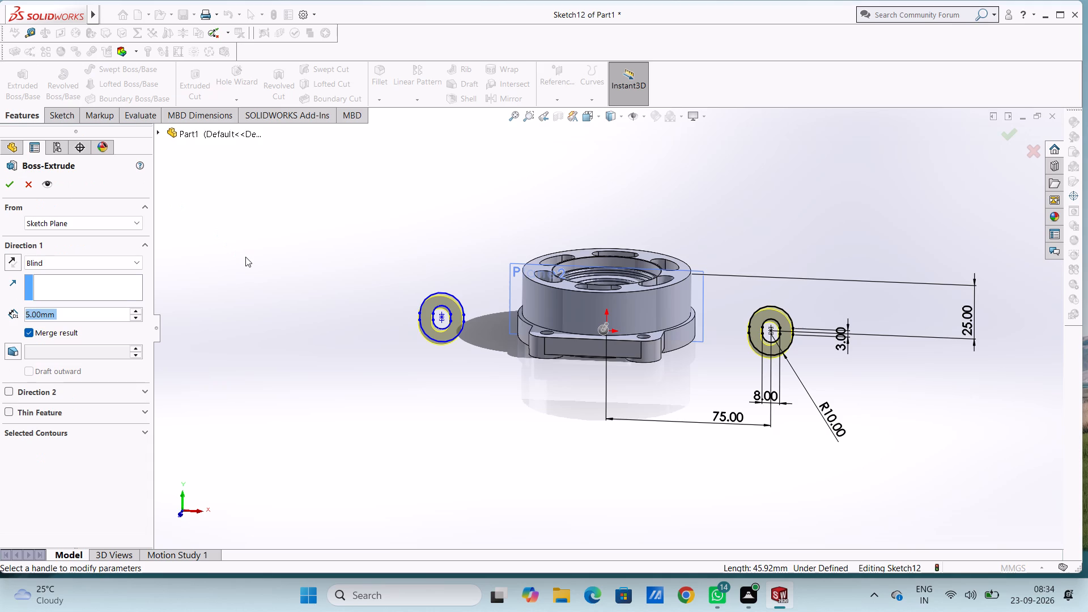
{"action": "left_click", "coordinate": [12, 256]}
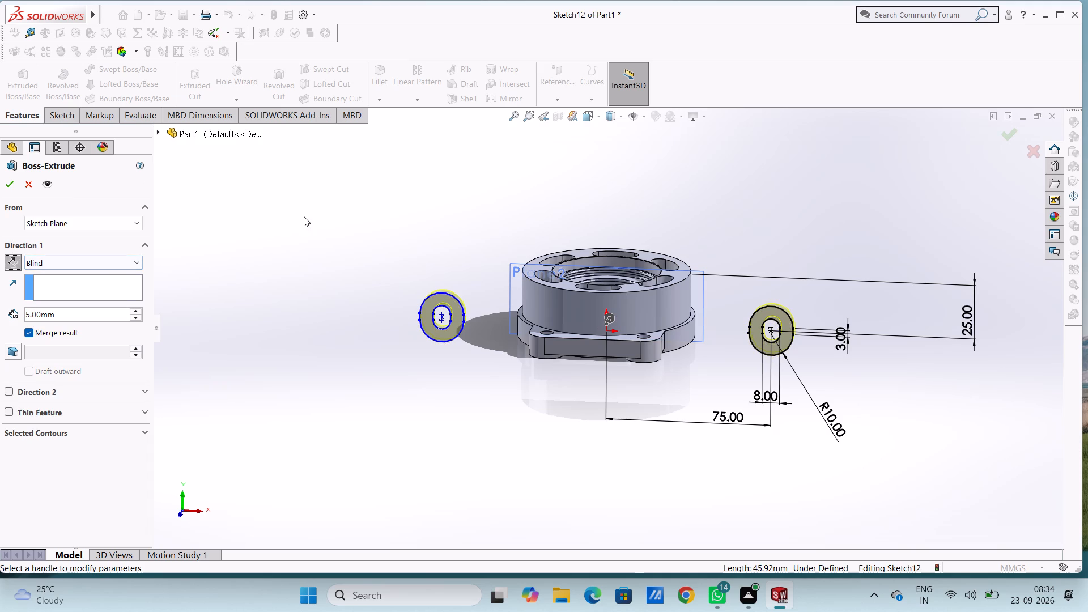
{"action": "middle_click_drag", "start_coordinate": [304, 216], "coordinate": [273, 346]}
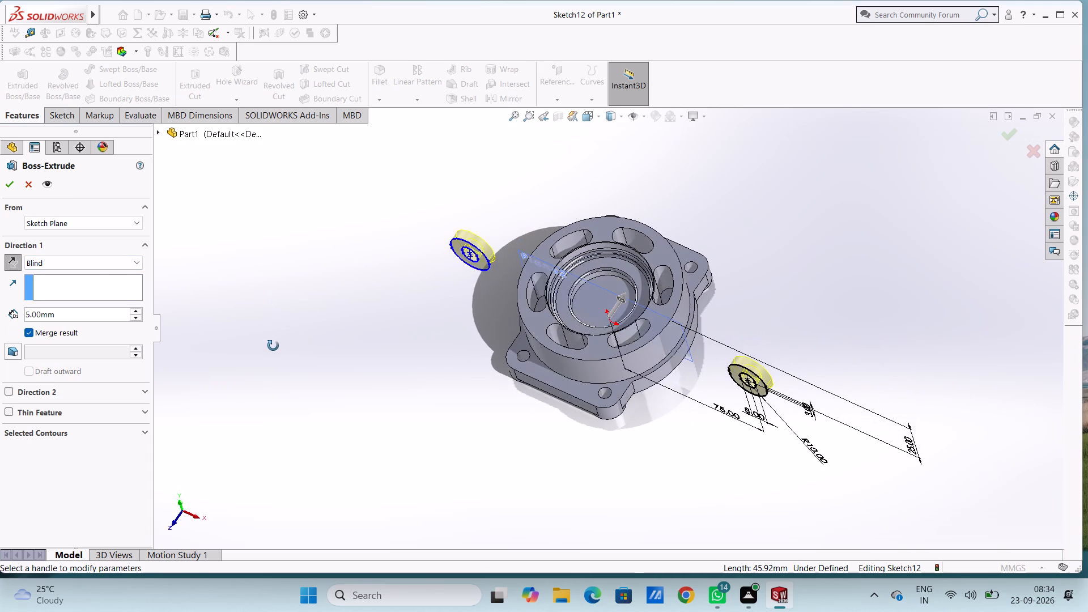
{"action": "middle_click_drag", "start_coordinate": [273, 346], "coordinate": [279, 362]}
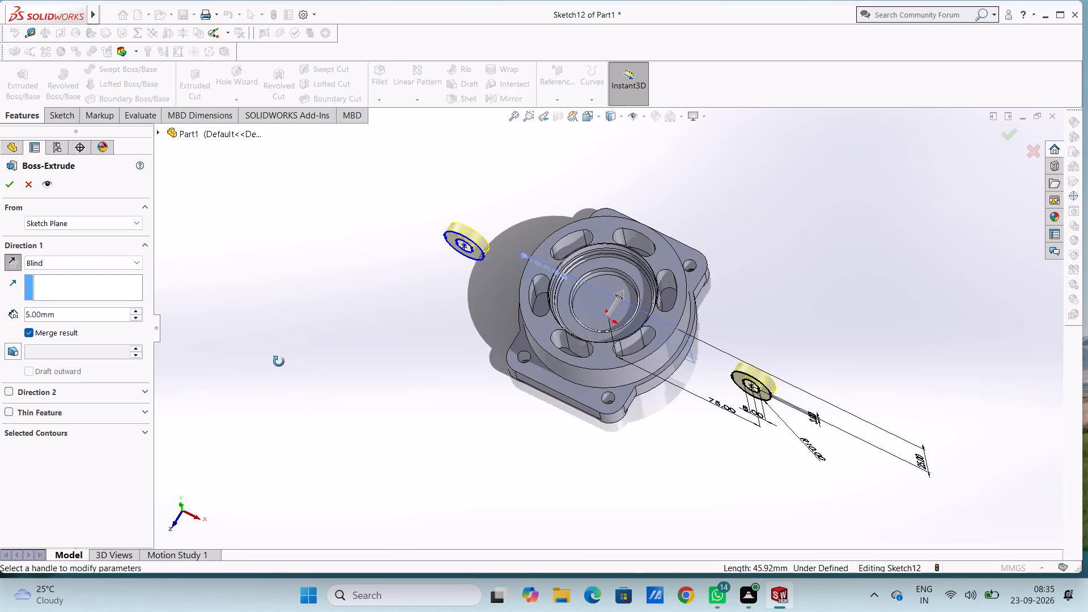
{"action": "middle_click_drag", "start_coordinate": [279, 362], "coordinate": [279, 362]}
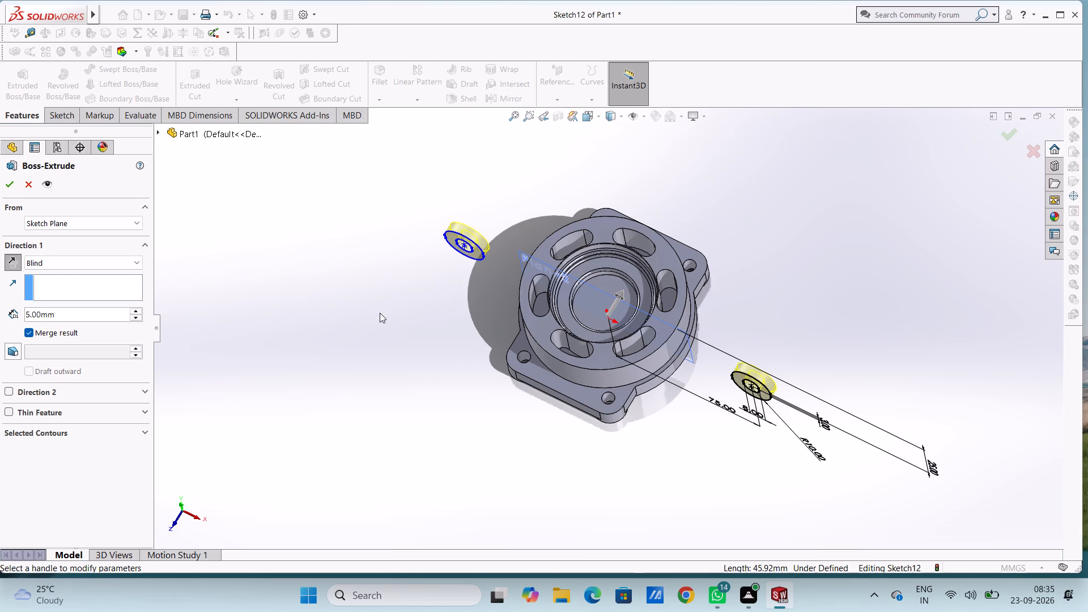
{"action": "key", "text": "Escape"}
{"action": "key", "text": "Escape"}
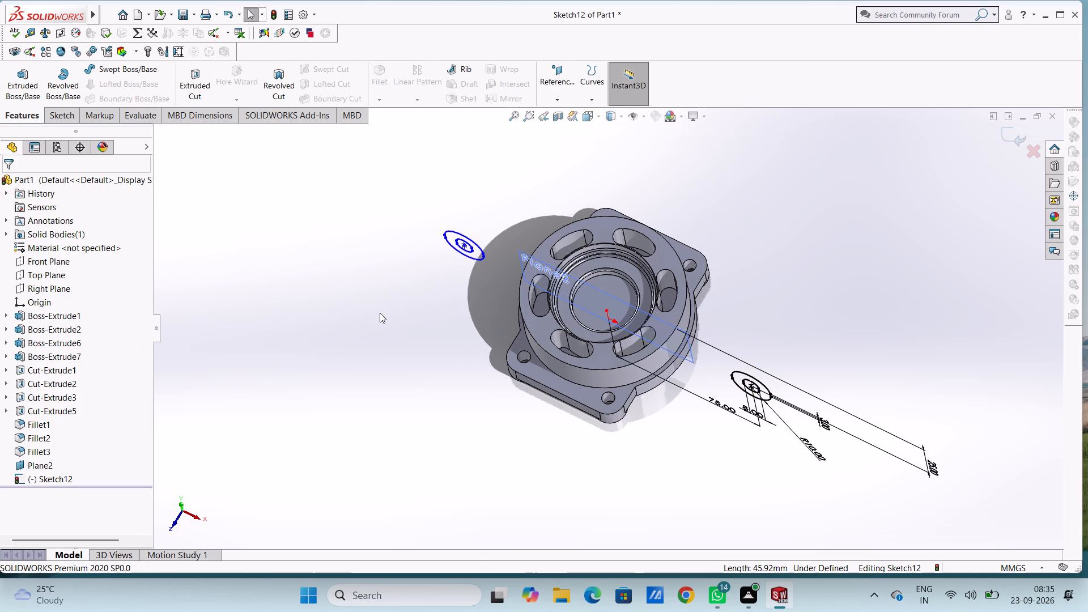
Undo the entire slot sketch with its mirrored copies and dimensions, along with the reference plane it was sketched on.
{"action": "key", "text": "ctrl+z"}
{"action": "key", "text": "ctrl+z"}
{"action": "key", "text": "ctrl+z"}
{"action": "key", "text": "ctrl+z"}
{"action": "key", "text": "ctrl+z"}
{"action": "key", "text": "ctrl+z"}
{"action": "key", "text": "ctrl+z"}
{"action": "key", "text": "ctrl+z"}
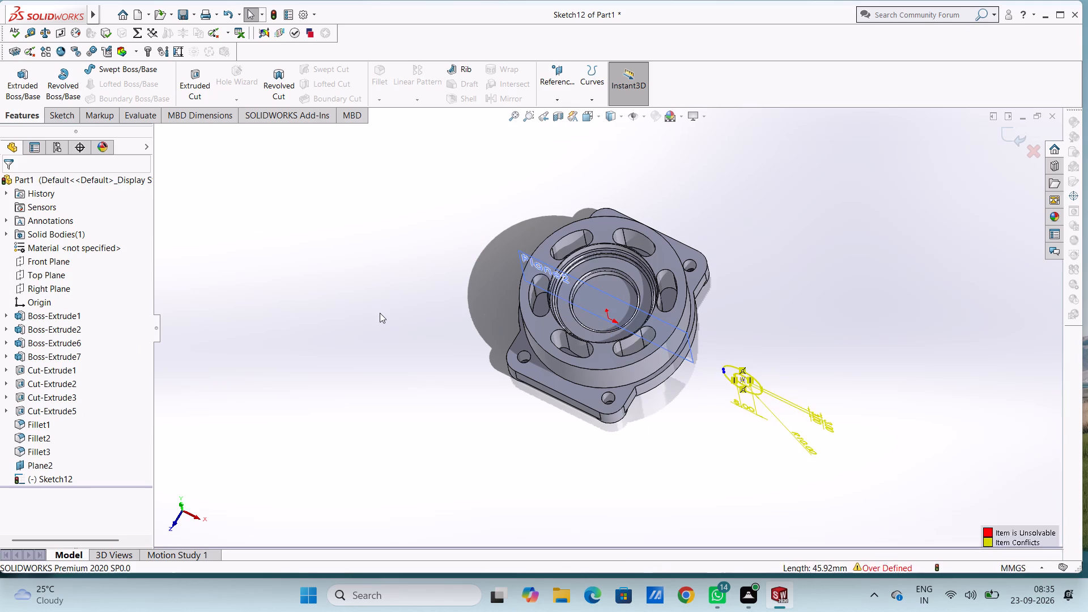
{"action": "key", "text": "ctrl+z"}
{"action": "key", "text": "ctrl+z"}
{"action": "key", "text": "ctrl+z"}
{"action": "key", "text": "ctrl+z"}
{"action": "key", "text": "ctrl+z"}
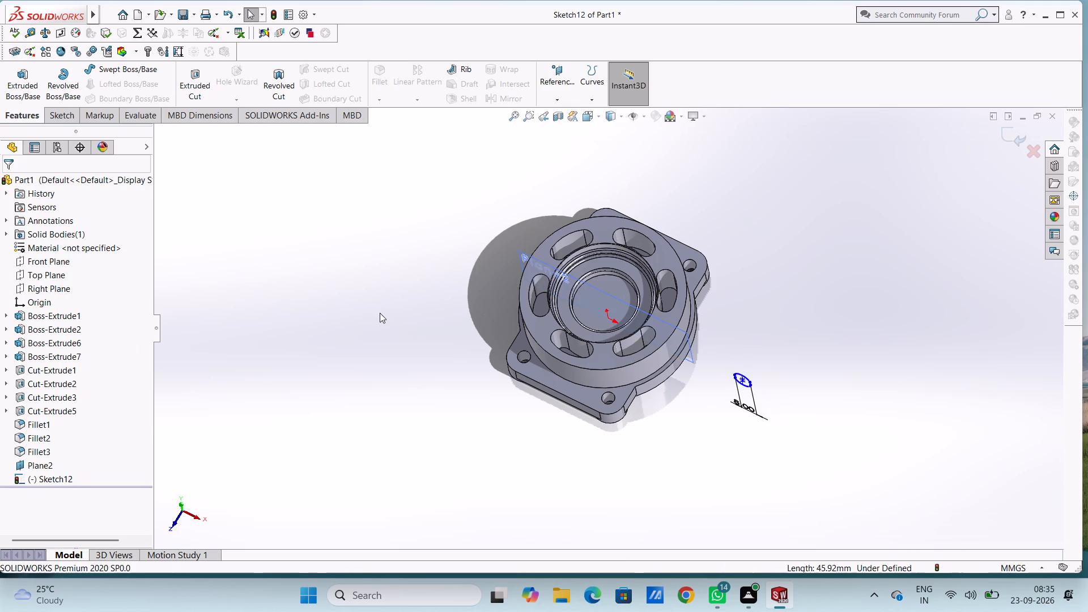
{"action": "key", "text": "ctrl+z"}
{"action": "key", "text": "ctrl+z"}
{"action": "key", "text": "ctrl+z"}
{"action": "key", "text": "ctrl+z"}
{"action": "key", "text": "ctrl+z"}
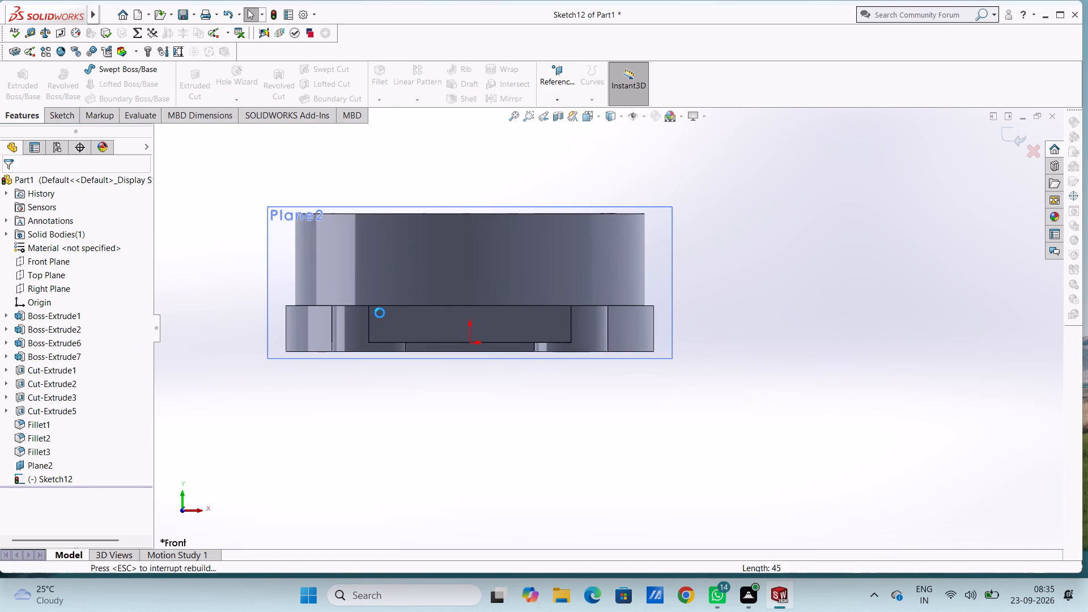
{"action": "key", "text": "ctrl+z"}
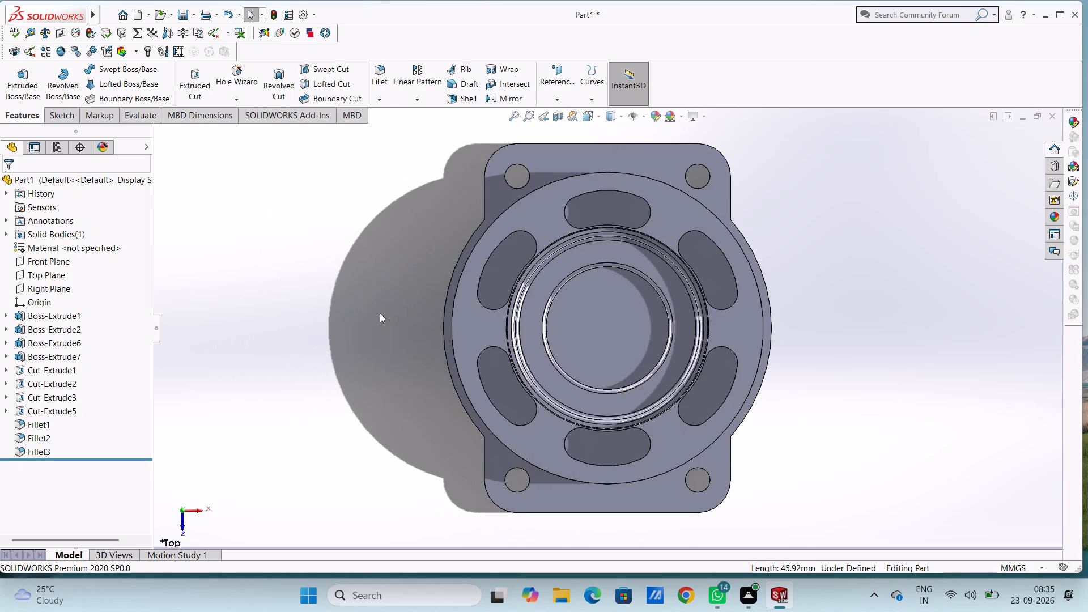
Create a reference plane offset 3 mm from the Front Plane, with the offset direction flipped.
{"action": "scroll", "coordinate": [380, 313], "scroll_direction": "up", "scroll_amount": 3}
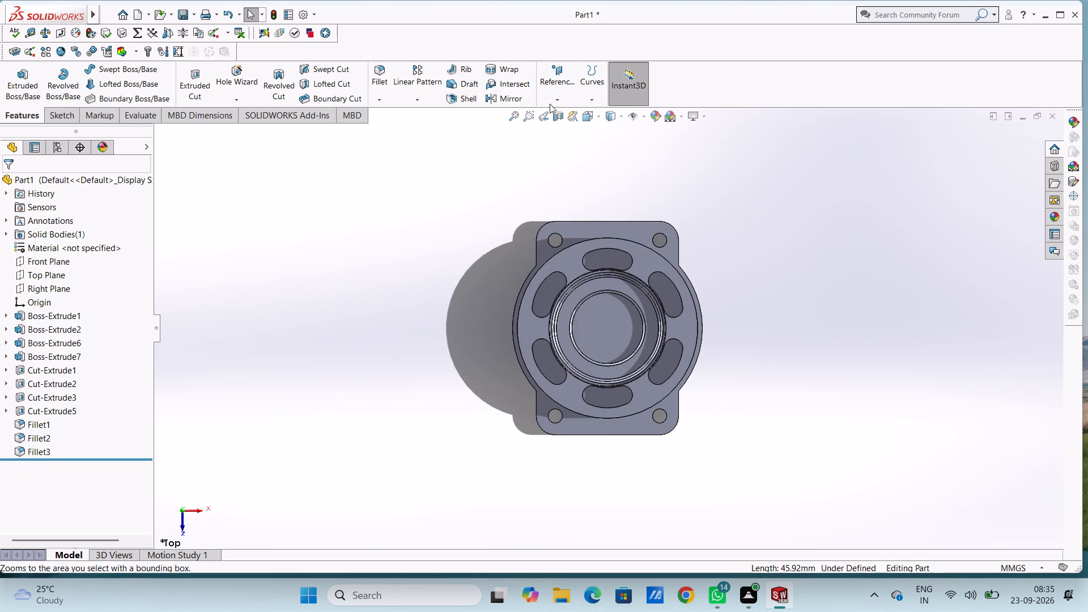
{"action": "left_click", "coordinate": [558, 73]}
{"action": "left_click", "coordinate": [563, 111]}
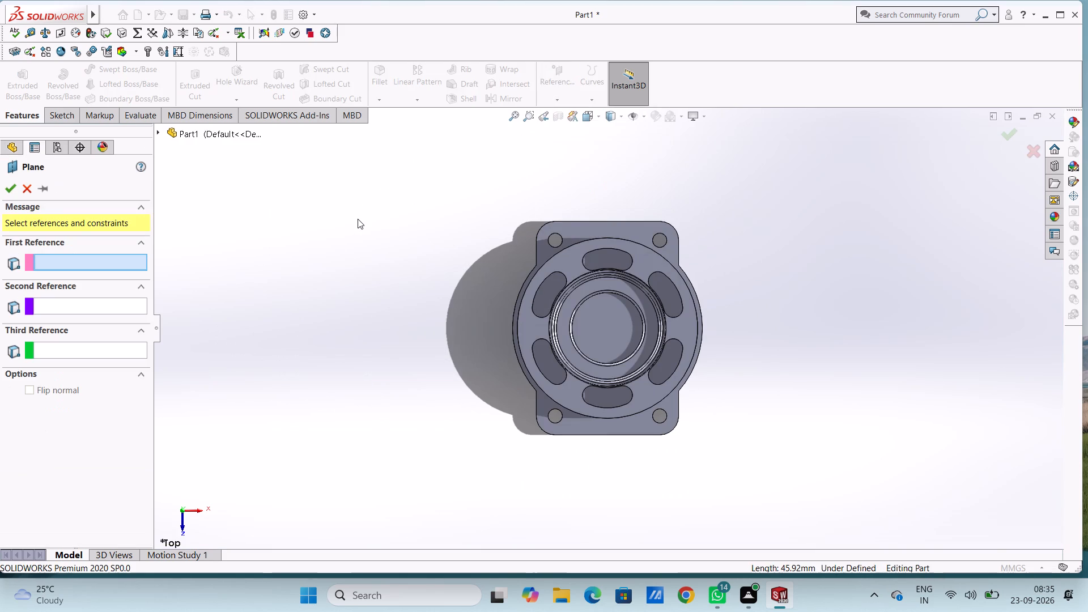
{"action": "left_click", "coordinate": [172, 133]}
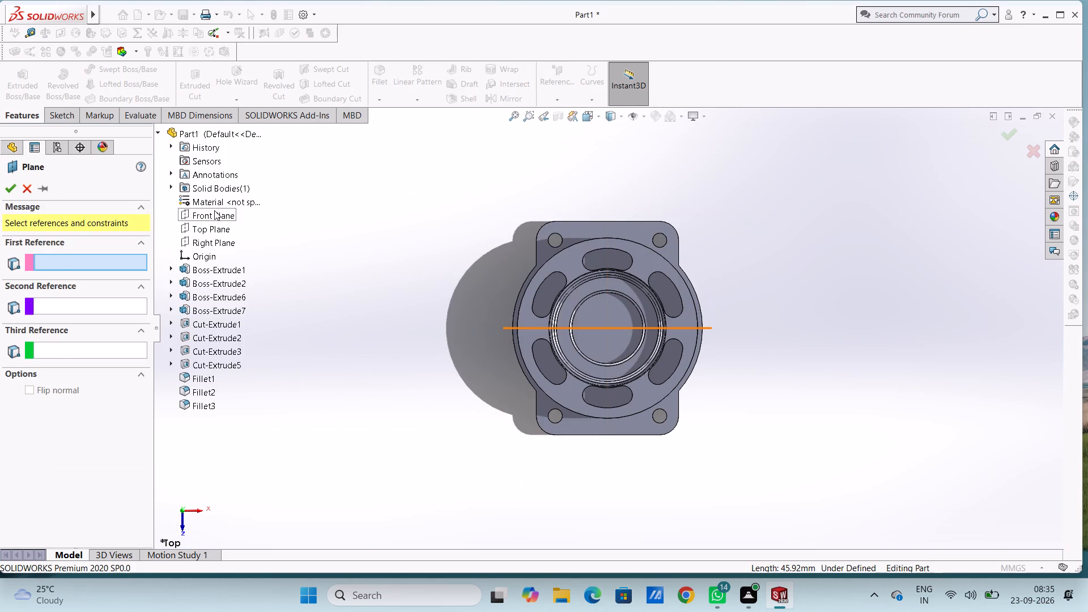
{"action": "left_click", "coordinate": [214, 210]}
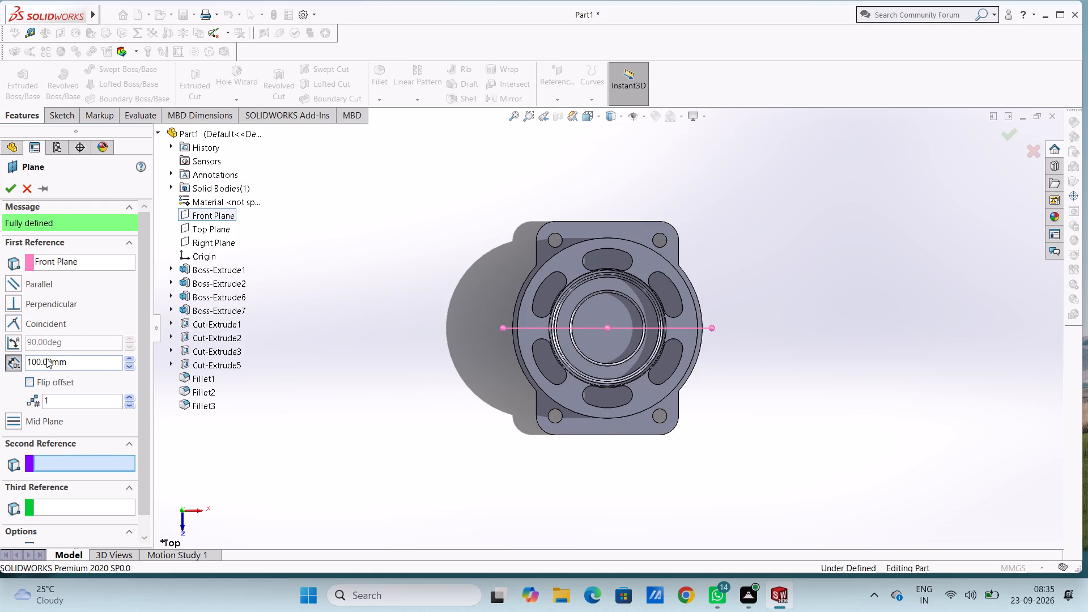
{"action": "double_click", "coordinate": [84, 362]}
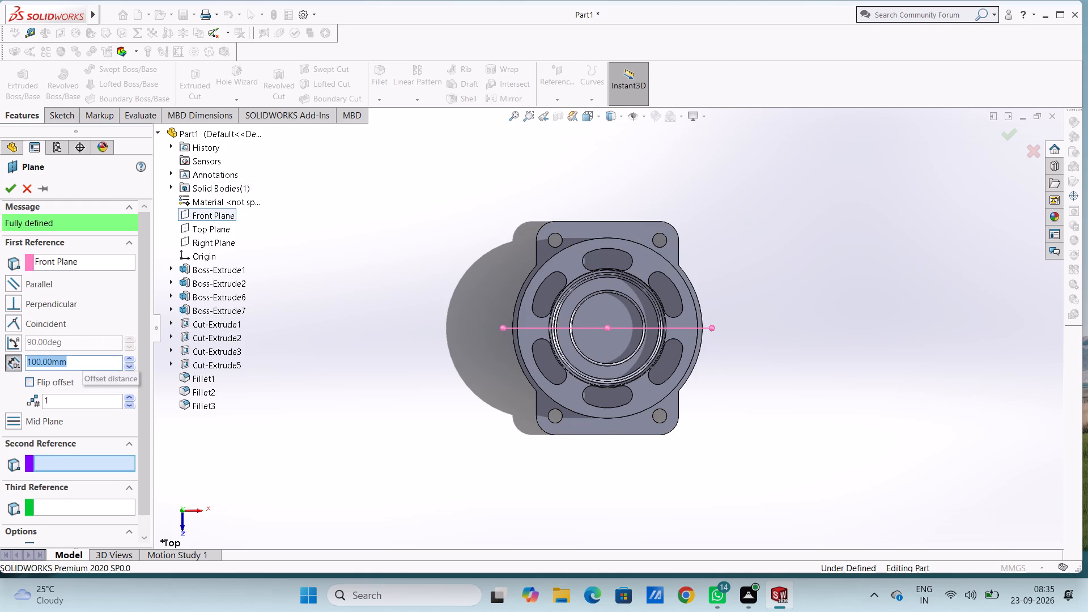
{"action": "key", "text": "0"}
{"action": "key", "text": "Return"}
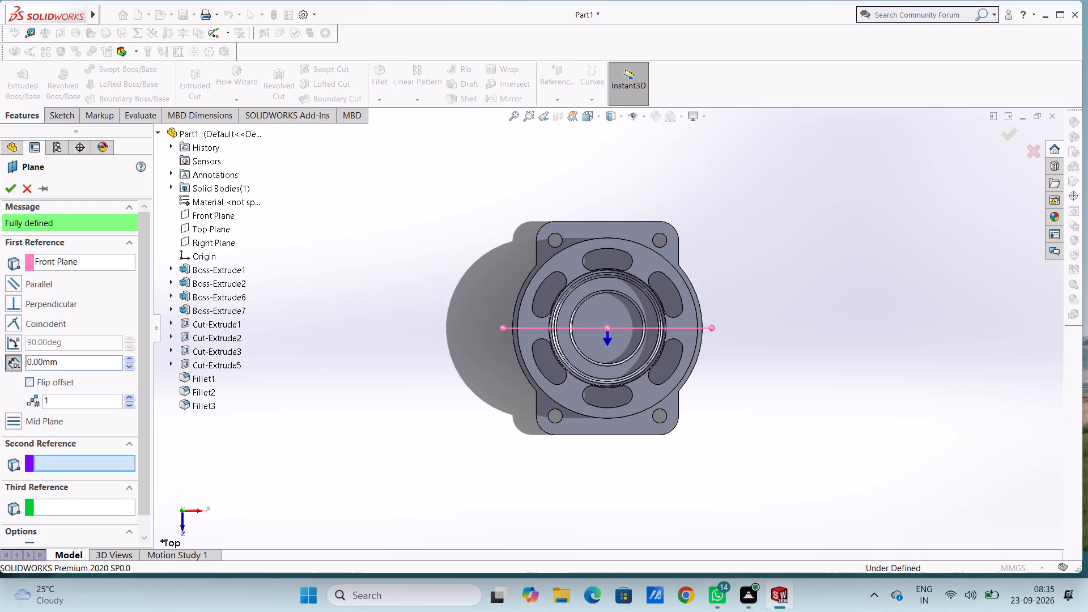
{"action": "double_click", "coordinate": [90, 363]}
{"action": "type", "text": "45"}
{"action": "key", "text": "Return"}
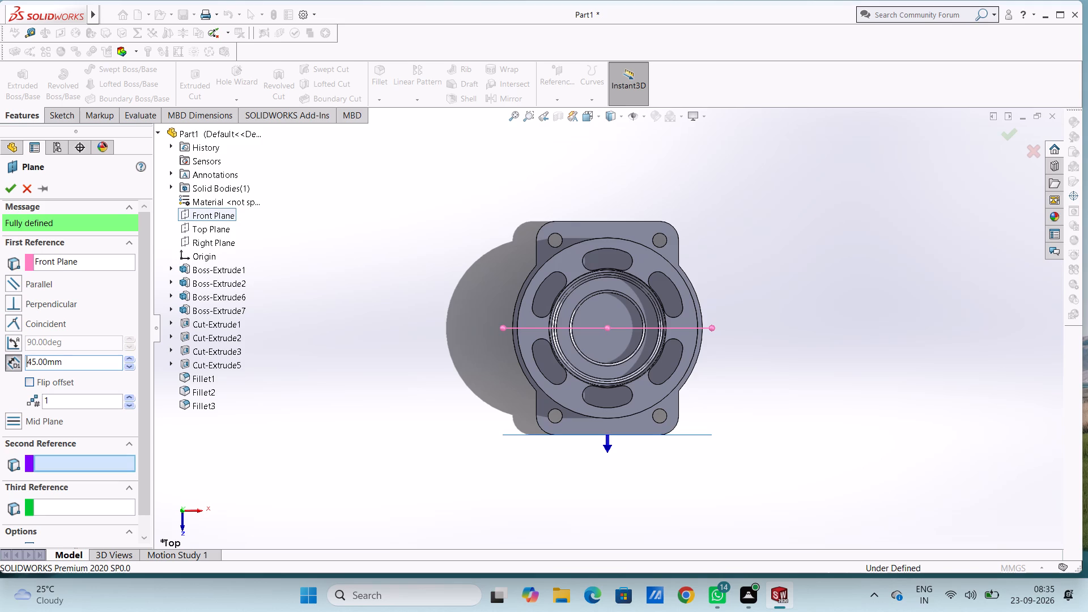
{"action": "left_click", "coordinate": [85, 362]}
{"action": "left_click", "coordinate": [85, 362]}
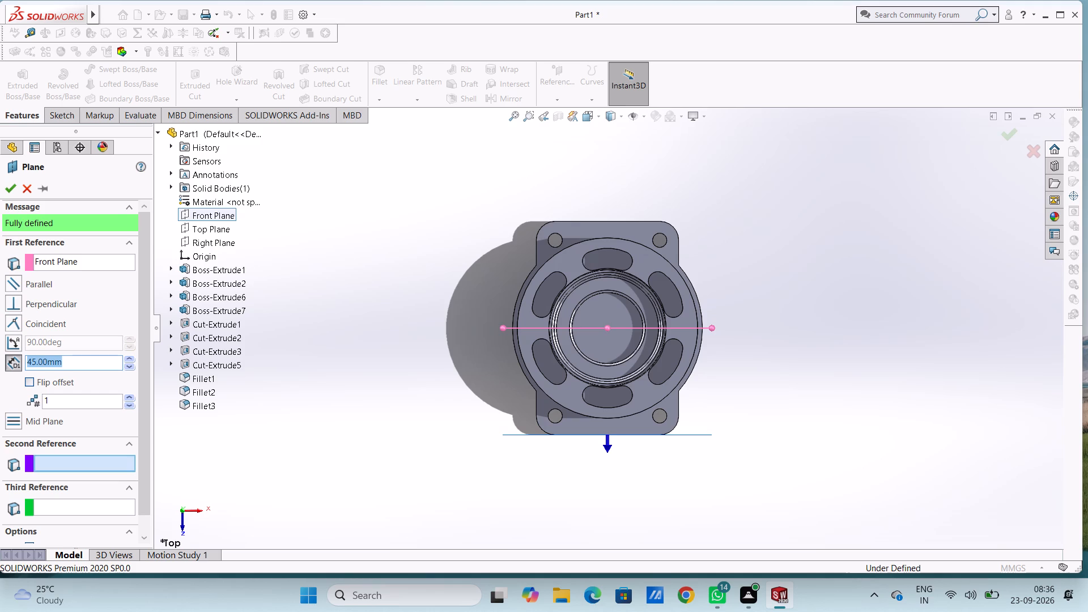
{"action": "key", "text": "0"}
{"action": "key", "text": "Return"}
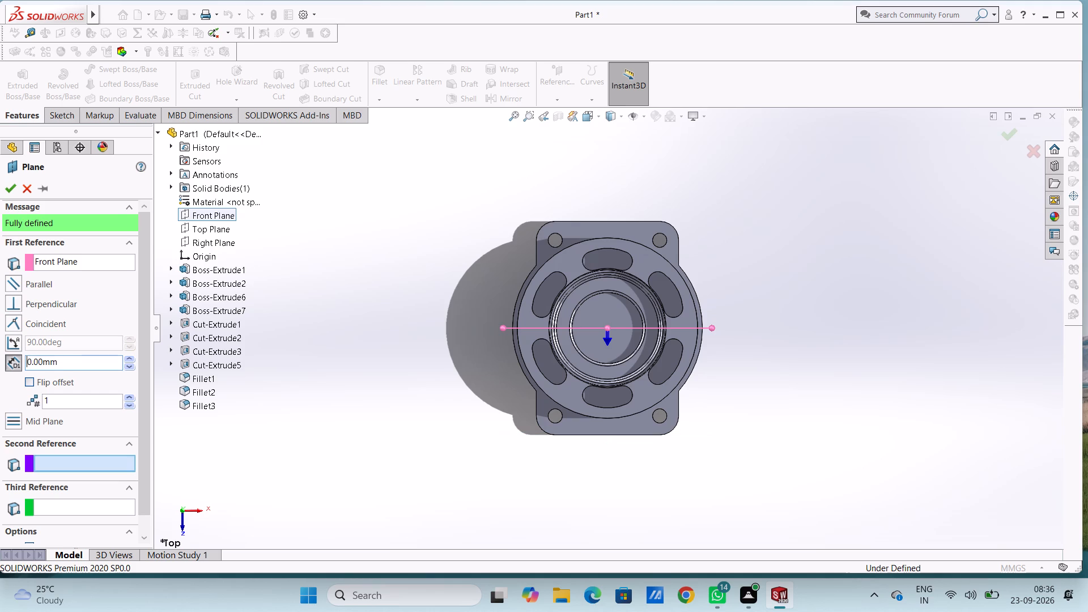
{"action": "double_click", "coordinate": [66, 364]}
{"action": "key", "text": "3"}
{"action": "key", "text": "Return"}
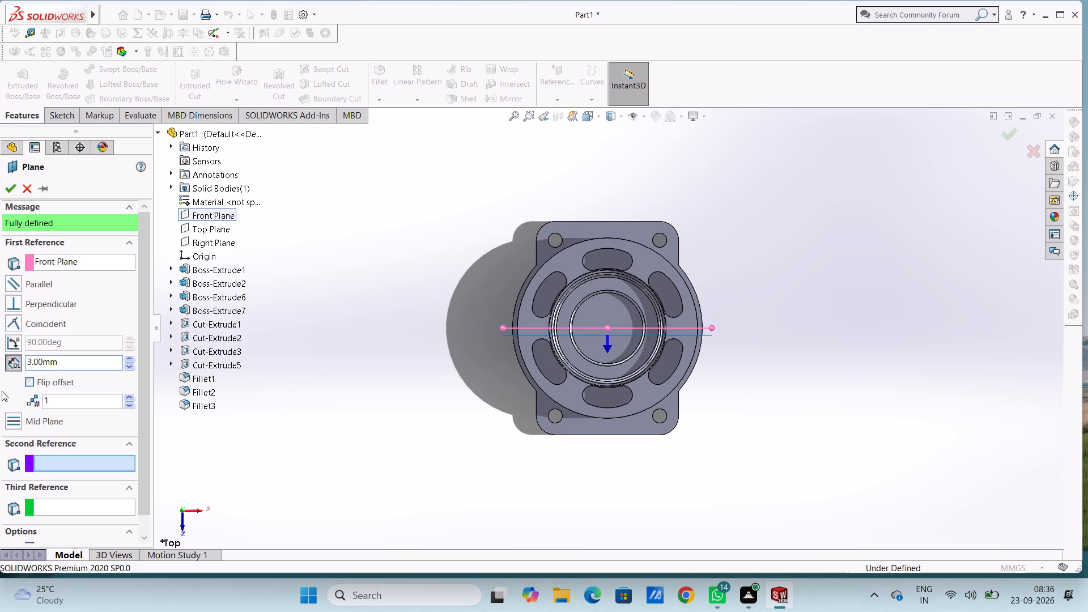
{"action": "left_click", "coordinate": [25, 384]}
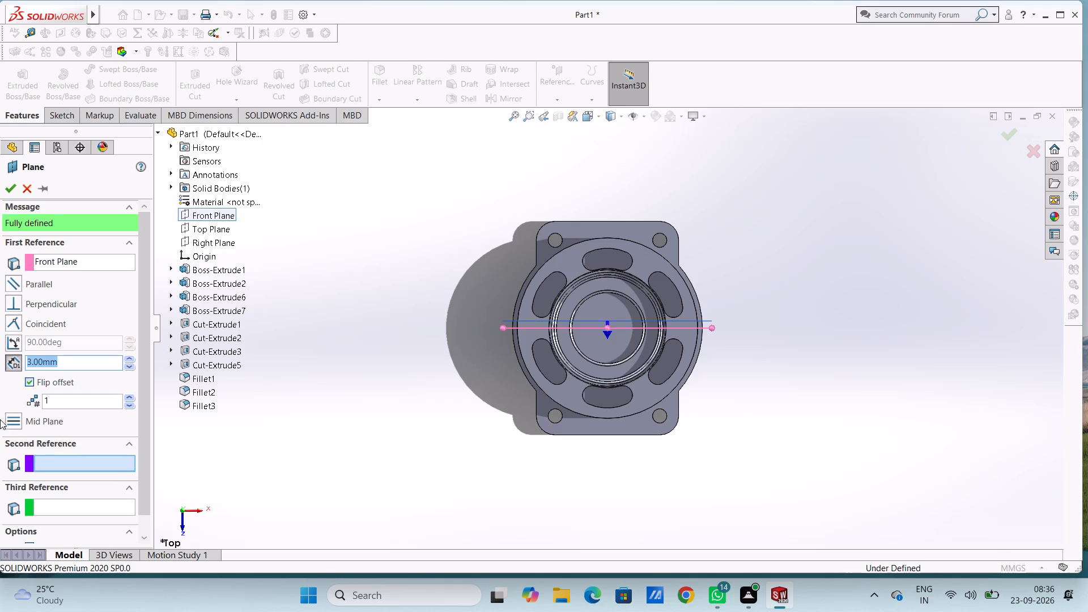
{"action": "left_click", "coordinate": [11, 184]}
{"action": "left_click", "coordinate": [373, 313]}
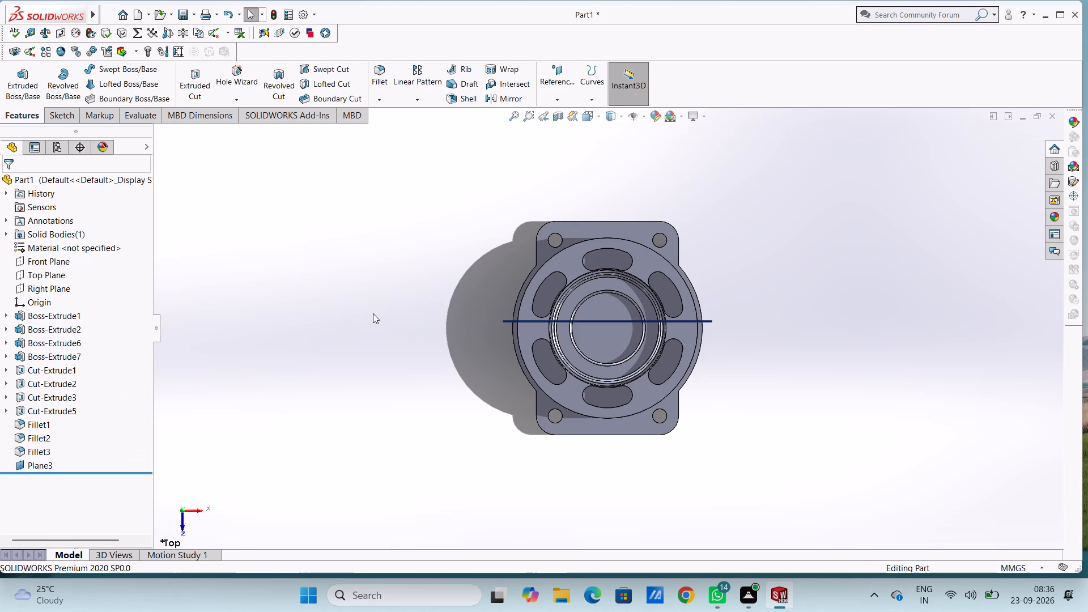
On the new plane, sketch a vertical straight slot beside the part, 3 mm between arc centres and 8 mm wide.
{"action": "key", "text": "ctrl+1"}
{"action": "left_click", "coordinate": [381, 293]}
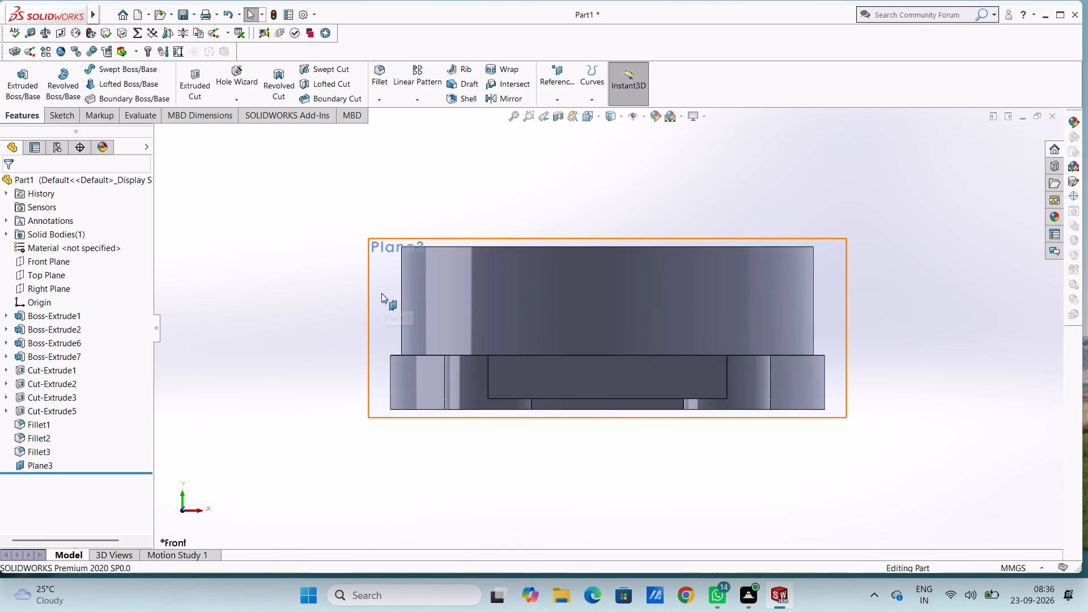
{"action": "left_click", "coordinate": [428, 263]}
{"action": "left_click", "coordinate": [311, 269]}
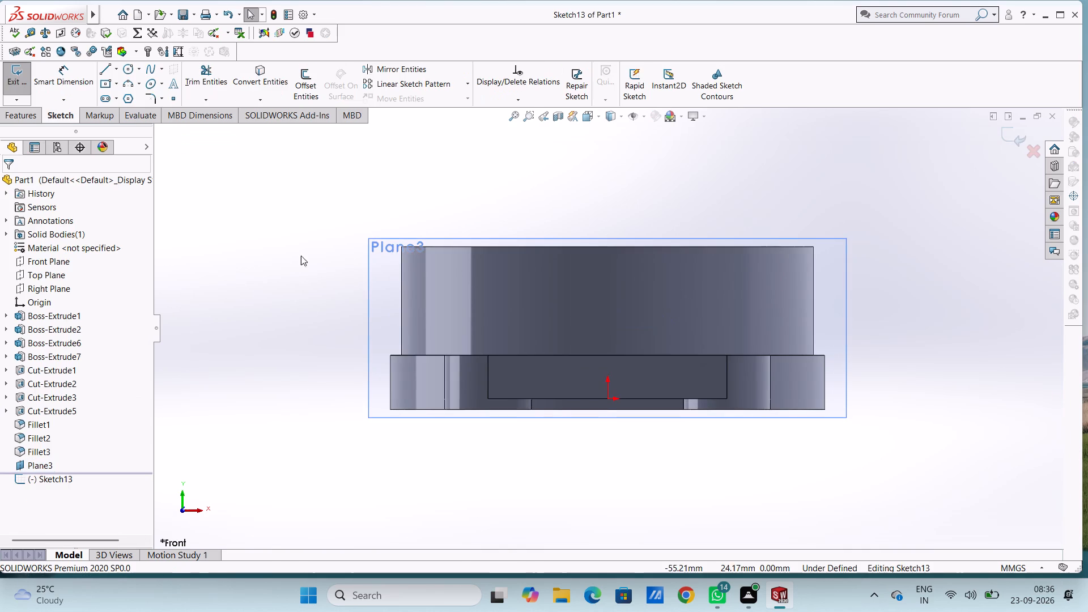
{"action": "left_click", "coordinate": [101, 97]}
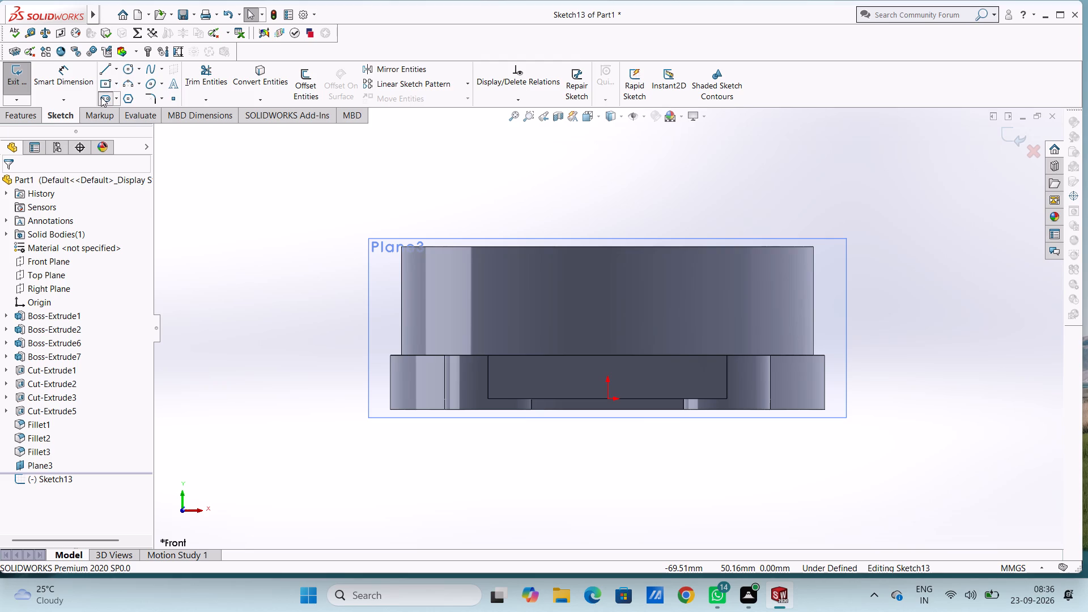
{"action": "left_click", "coordinate": [985, 417]}
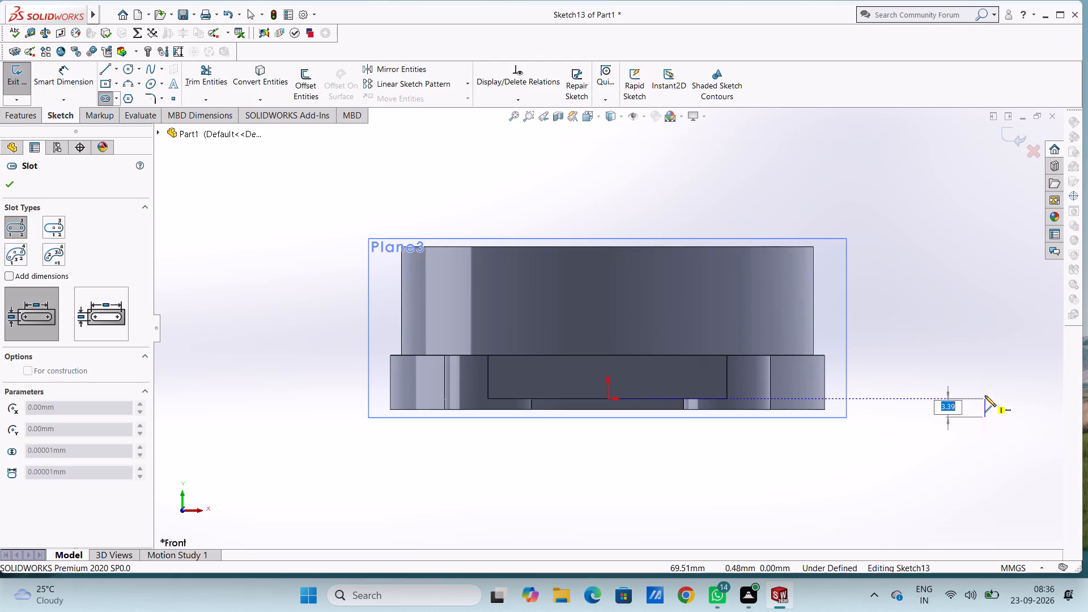
{"action": "key", "text": "3"}
{"action": "key", "text": "Return"}
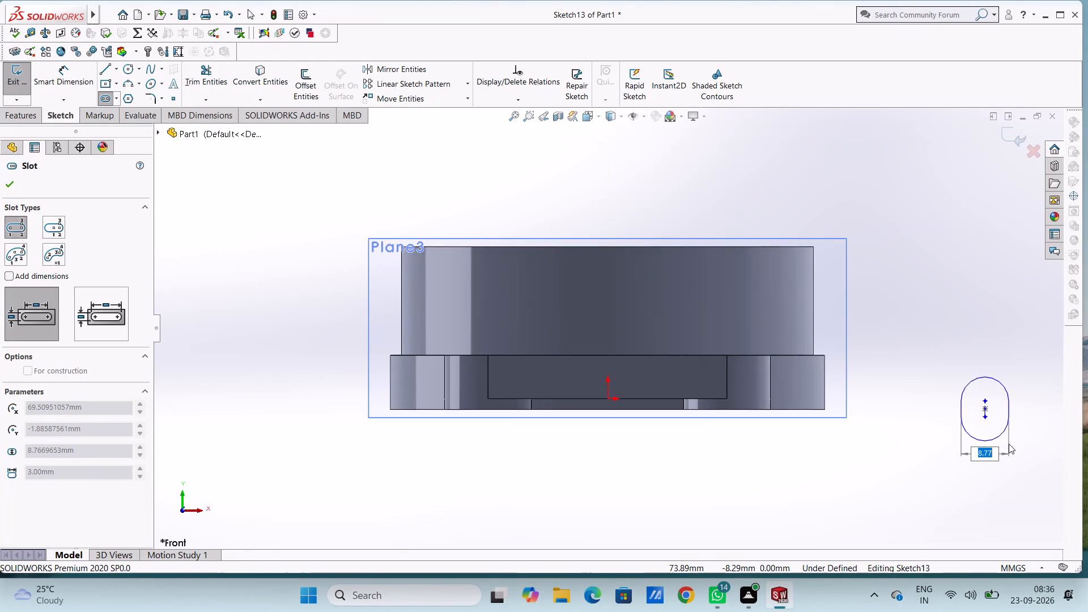
{"action": "key", "text": "8"}
{"action": "key", "text": "Return"}
Sketch a 20 mm wide outer slot around the first one, using the same two arc centres.
{"action": "scroll", "coordinate": [1009, 444], "scroll_direction": "up", "scroll_amount": 3}
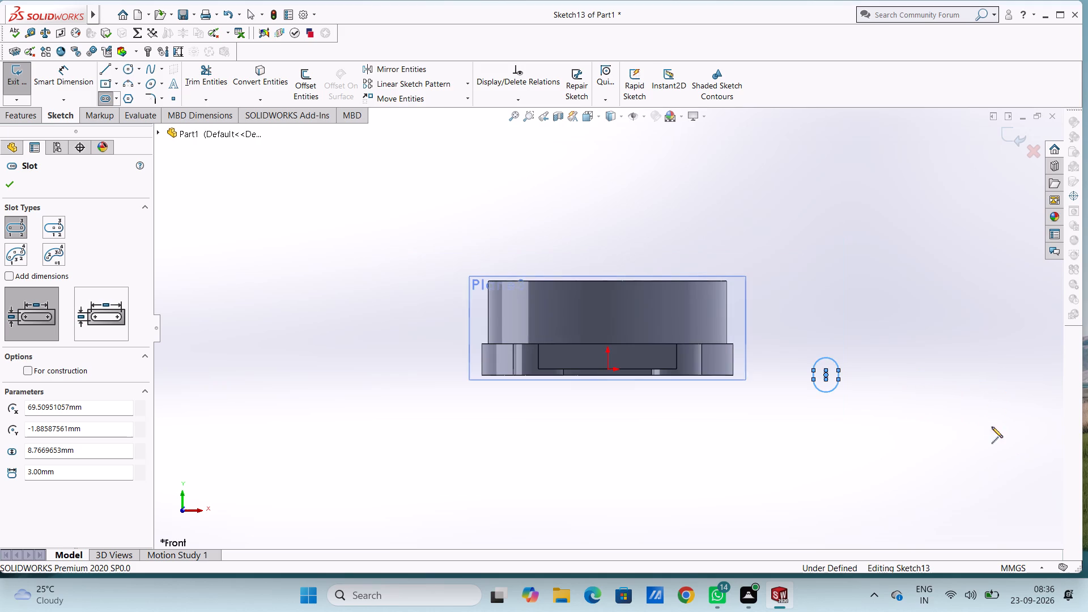
{"action": "scroll", "coordinate": [810, 383], "scroll_direction": "down", "scroll_amount": 4}
{"action": "scroll", "coordinate": [773, 343], "scroll_direction": "down", "scroll_amount": 3}
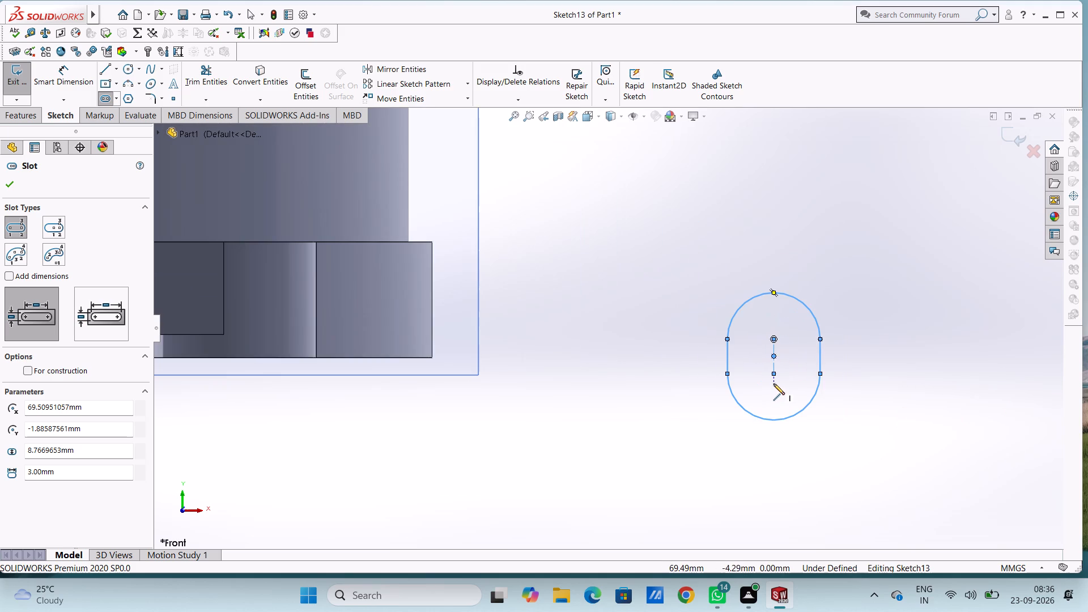
{"action": "left_click", "coordinate": [773, 376]}
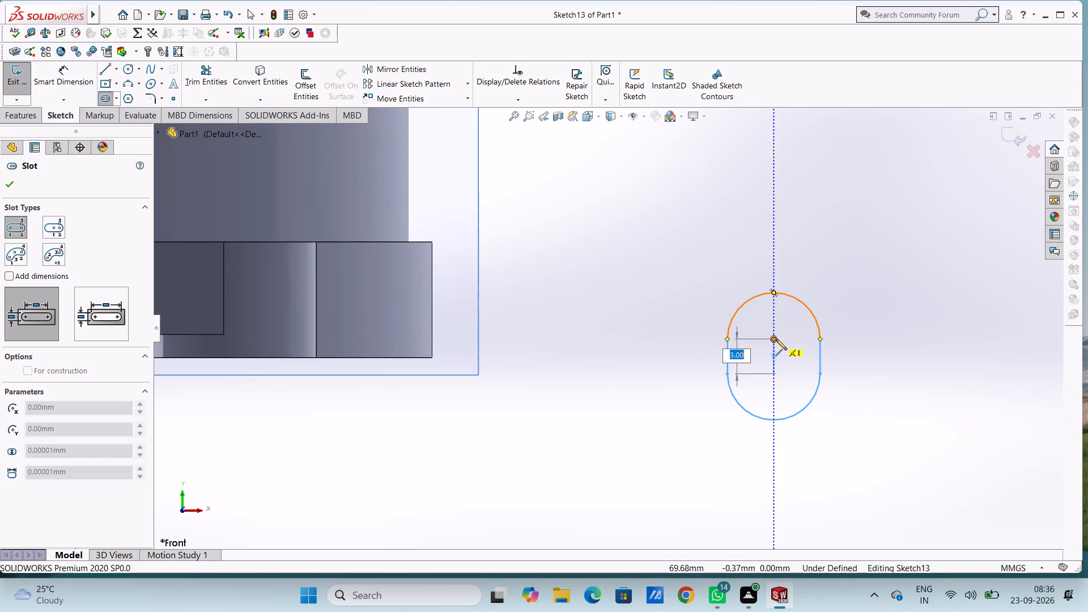
{"action": "left_click", "coordinate": [776, 339]}
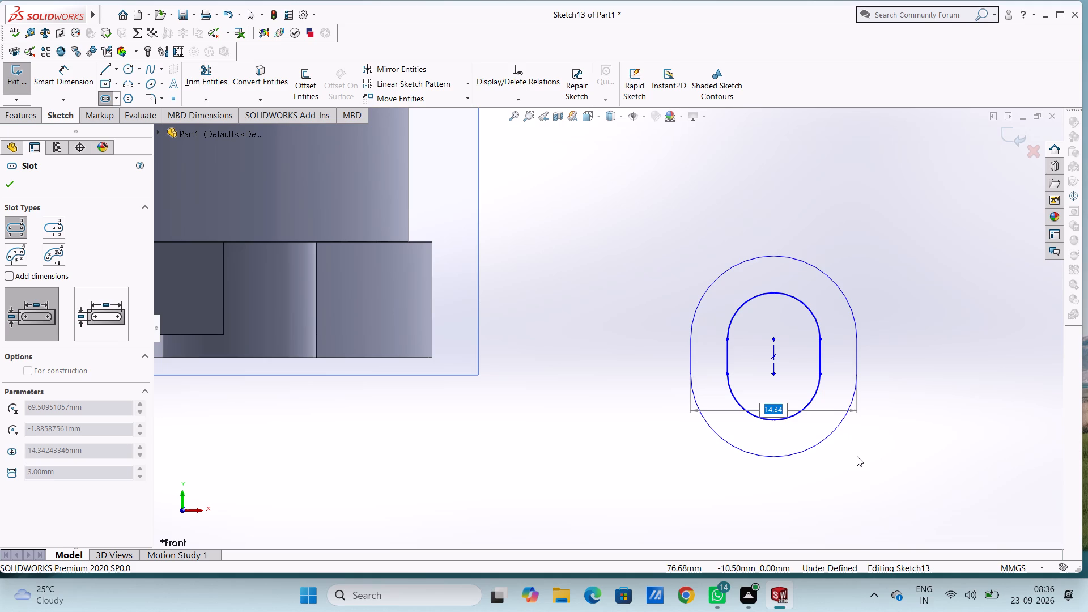
{"action": "type", "text": "20"}
{"action": "key", "text": "Return"}
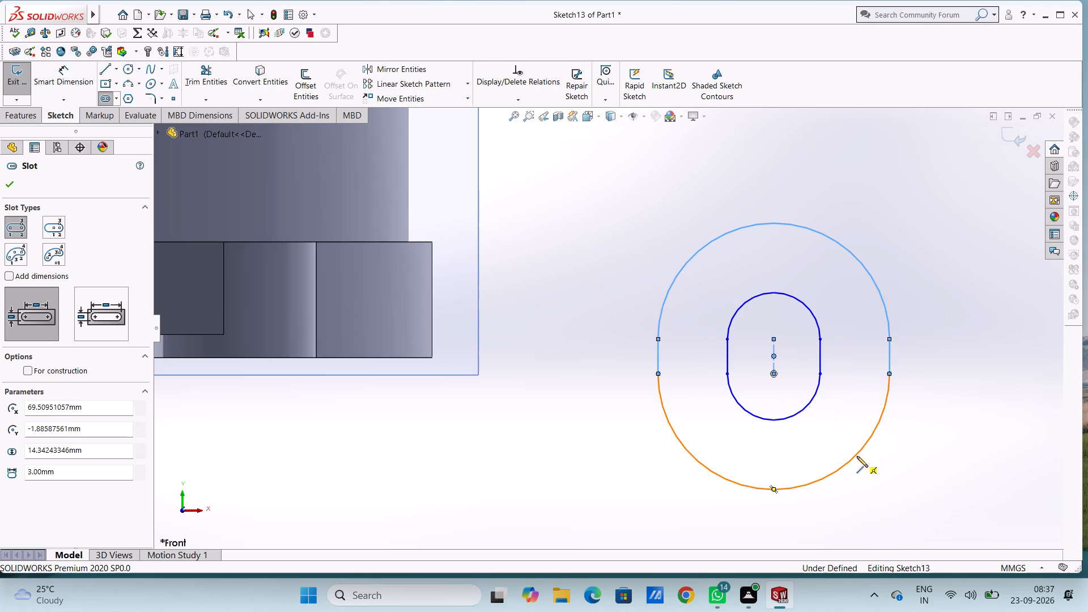
{"action": "key", "text": "Escape"}
{"action": "key", "text": "Escape"}
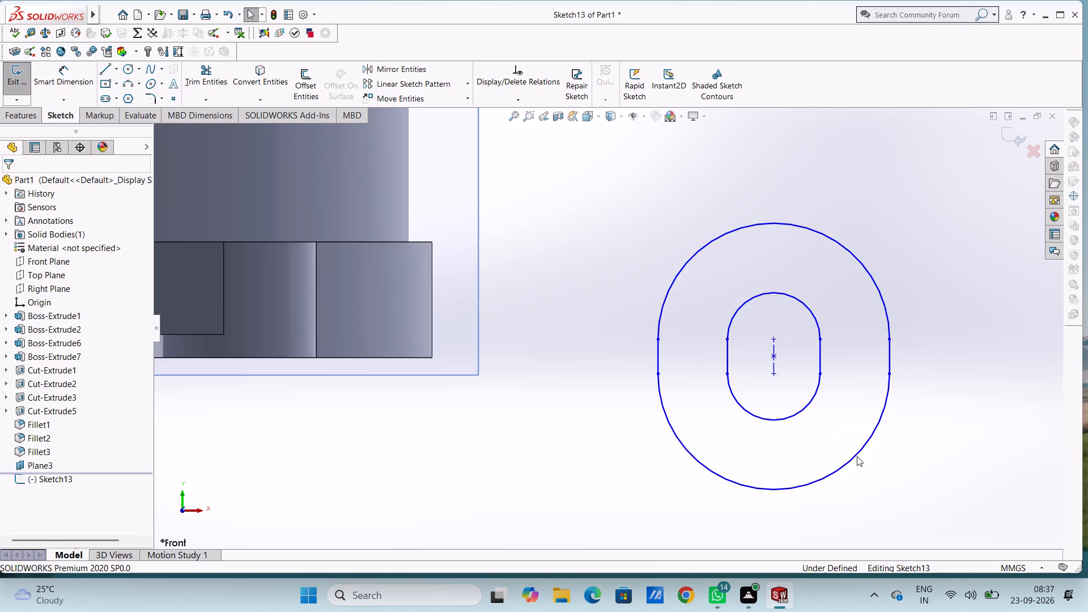
Dimension the length of the inner slot's straight side.
{"action": "scroll", "coordinate": [845, 456], "scroll_direction": "up", "scroll_amount": 4}
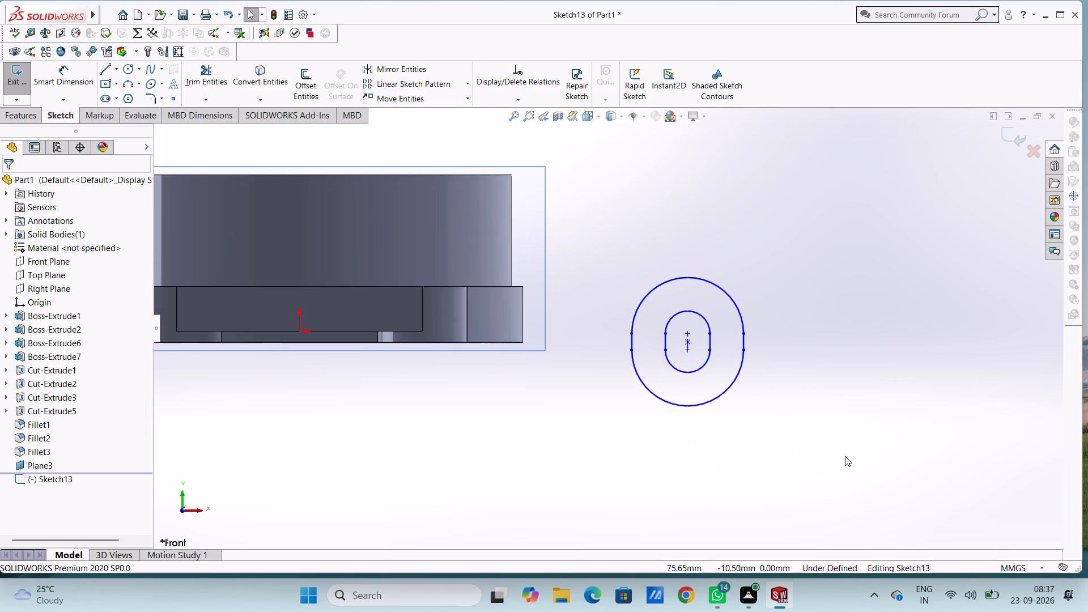
{"action": "left_click", "coordinate": [83, 75]}
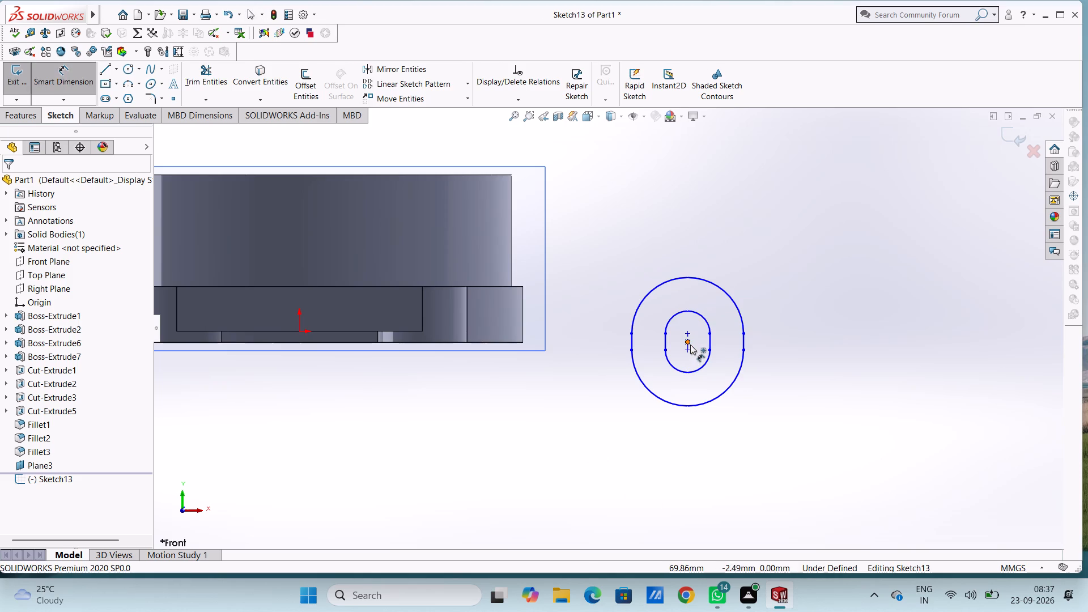
{"action": "left_click", "coordinate": [712, 340]}
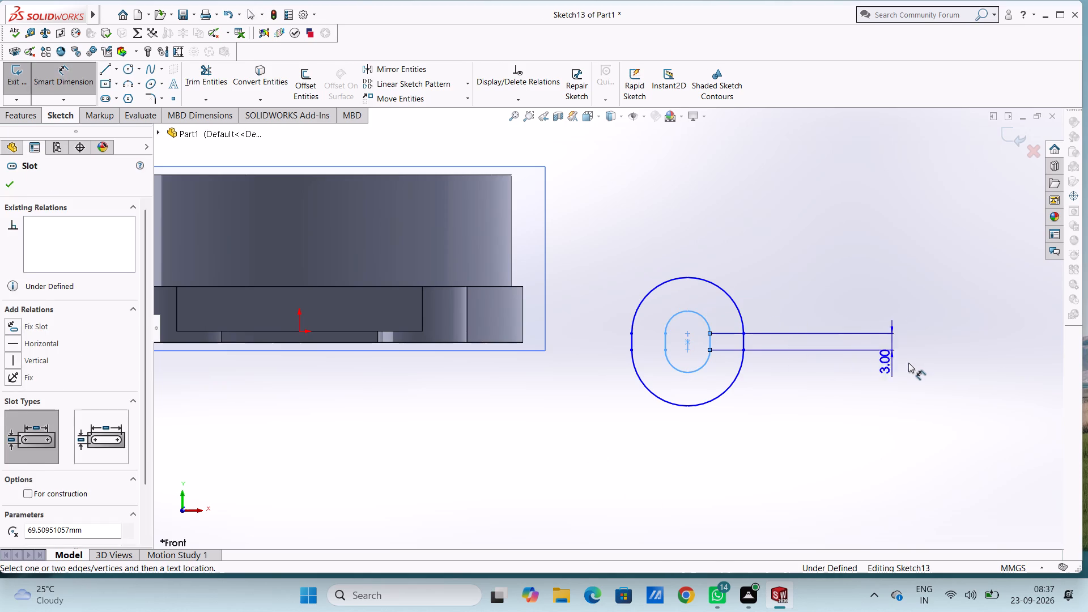
{"action": "left_click", "coordinate": [909, 363]}
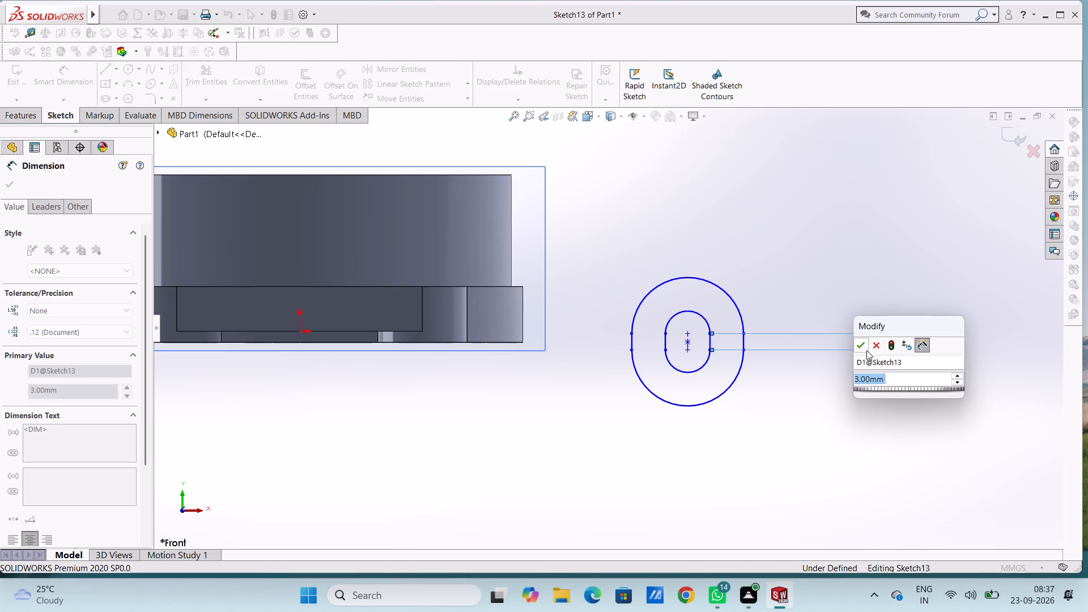
{"action": "left_click", "coordinate": [863, 347]}
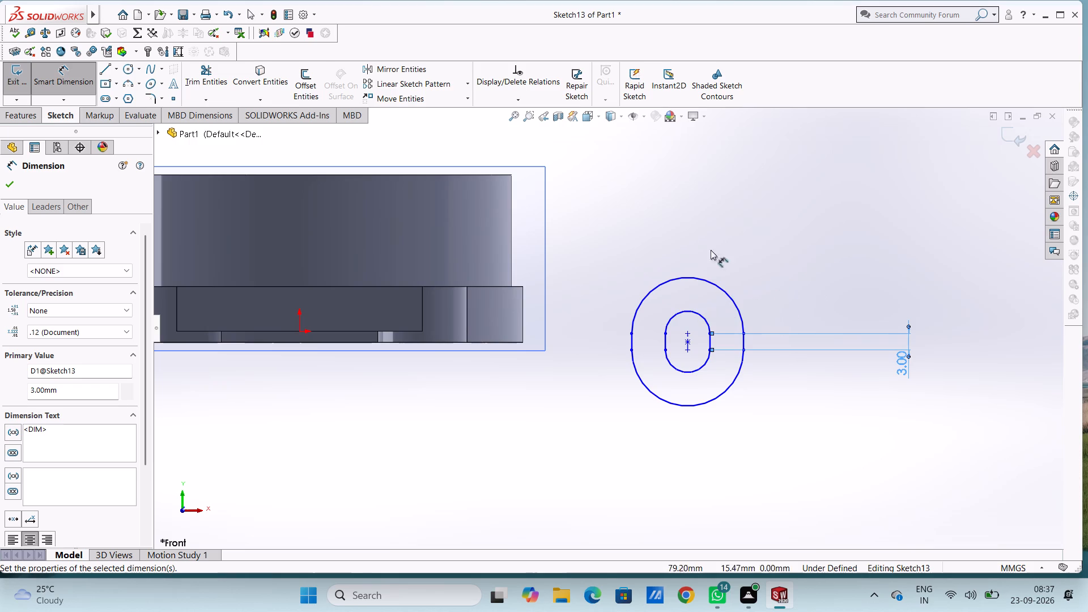
Dimension the radius of the outer slot's upper end arc.
{"action": "left_click", "coordinate": [728, 295]}
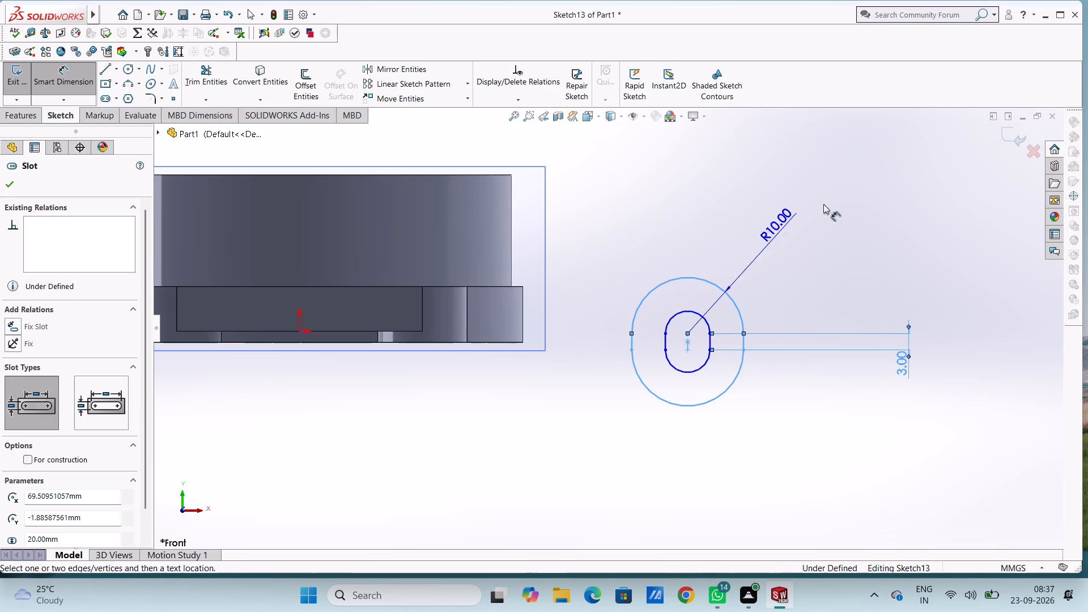
{"action": "left_click", "coordinate": [792, 154]}
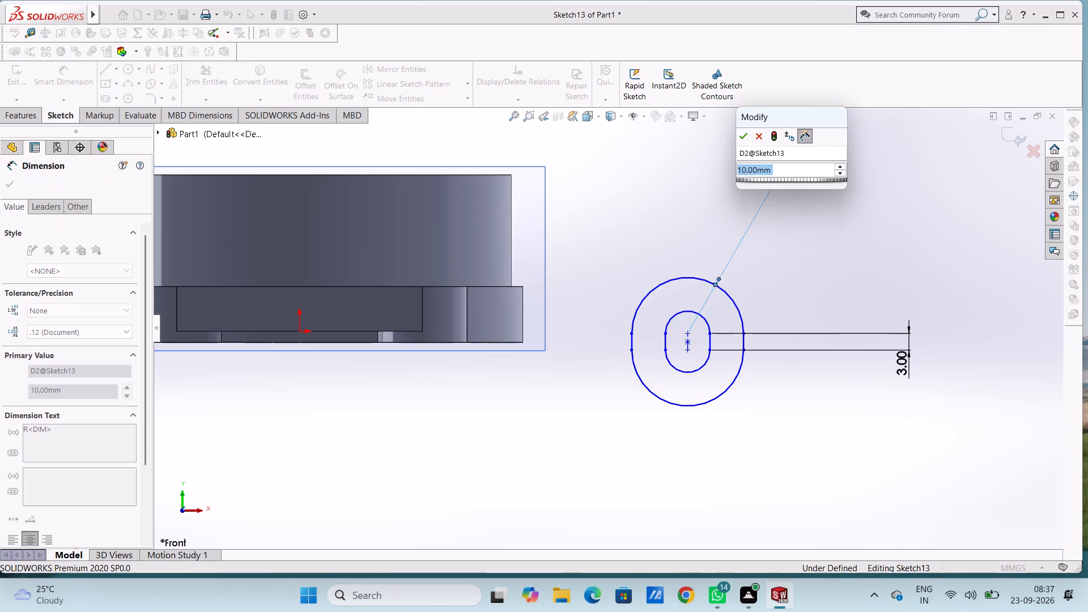
{"action": "left_click", "coordinate": [741, 138]}
{"action": "left_click", "coordinate": [682, 163]}
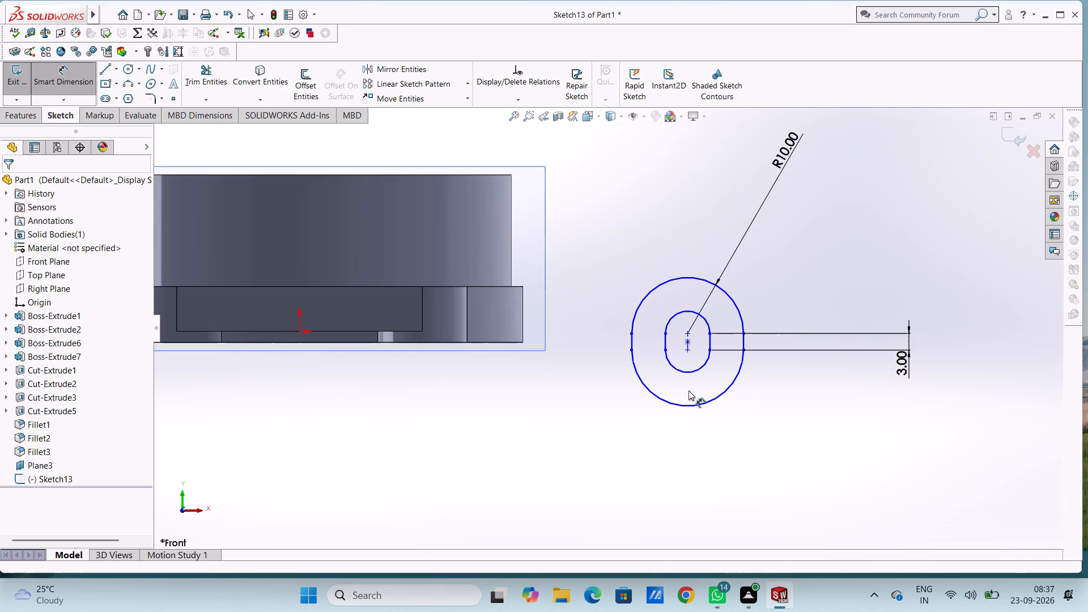
Dimension the radius of the inner slot's lower end arc.
{"action": "left_click", "coordinate": [691, 371]}
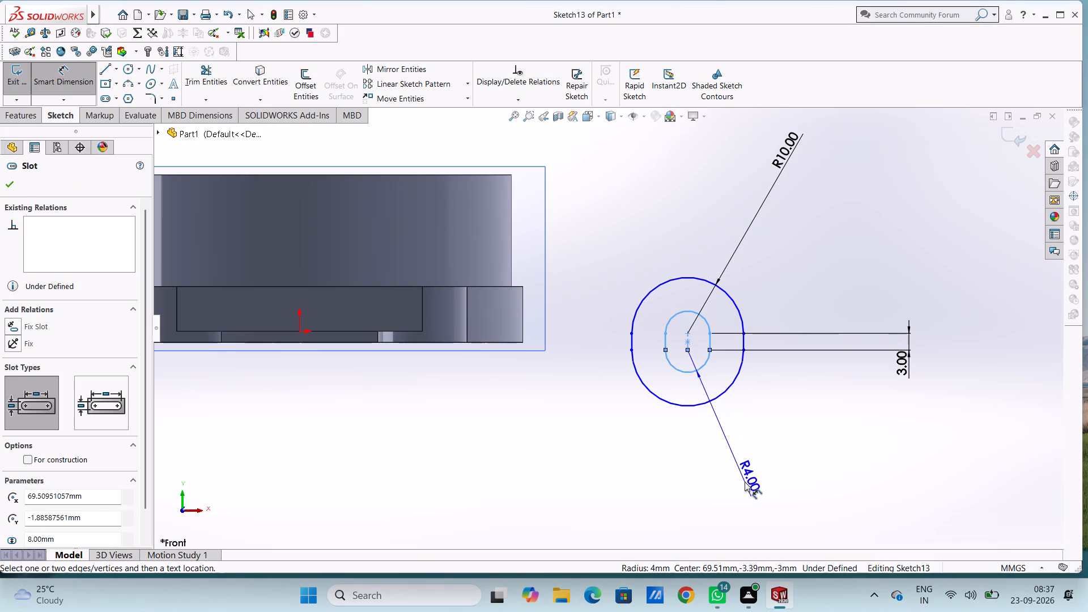
{"action": "left_click", "coordinate": [745, 486]}
{"action": "left_click", "coordinate": [699, 471]}
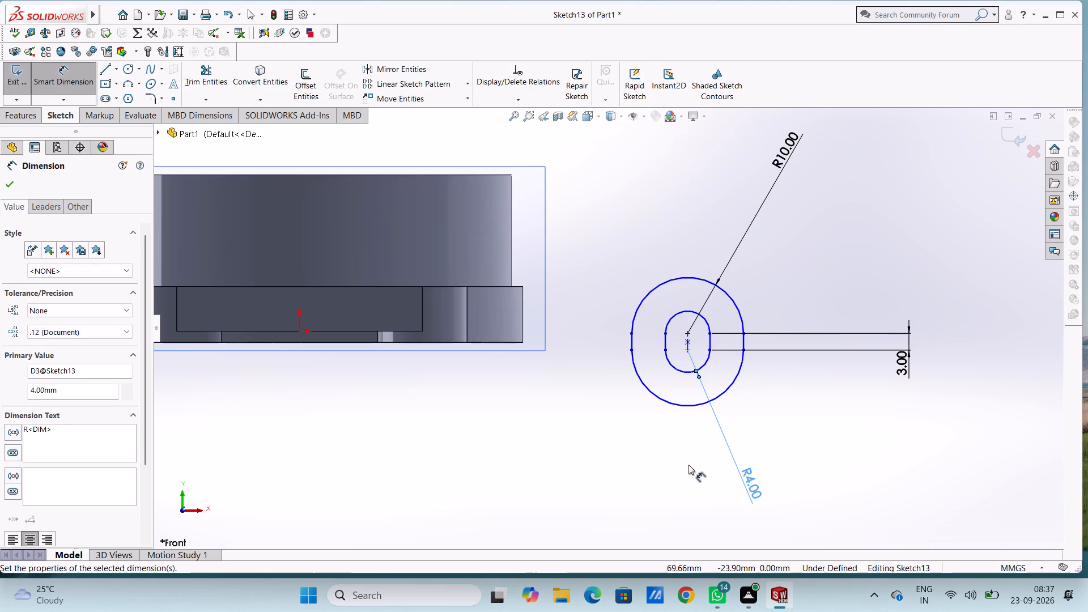
{"action": "left_click", "coordinate": [678, 462]}
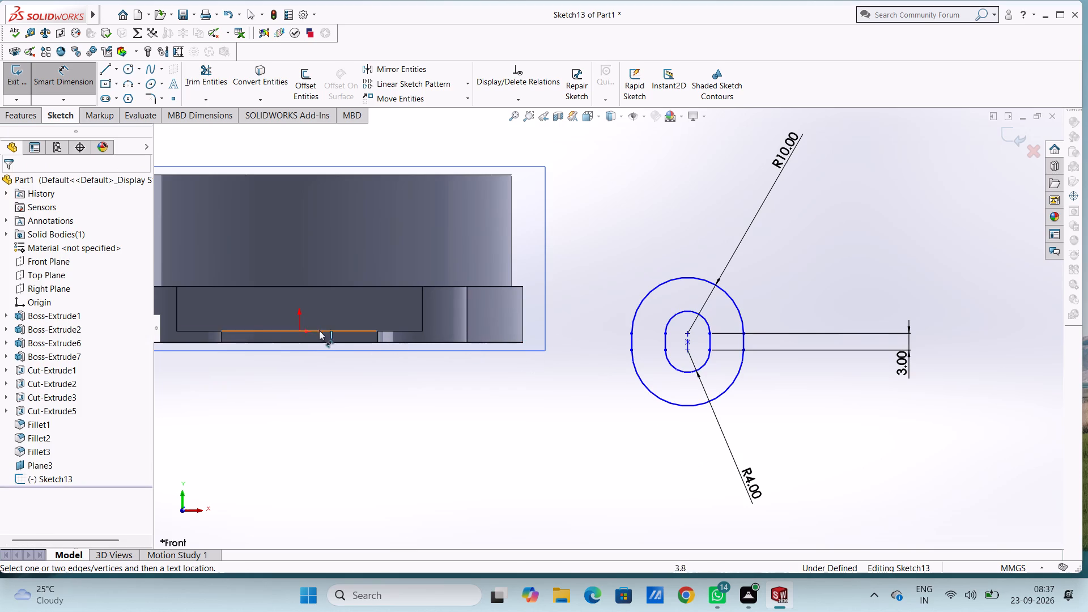
Dimension the horizontal distance from the origin to the slots' centre point and set it to 75 mm.
{"action": "left_click", "coordinate": [302, 331]}
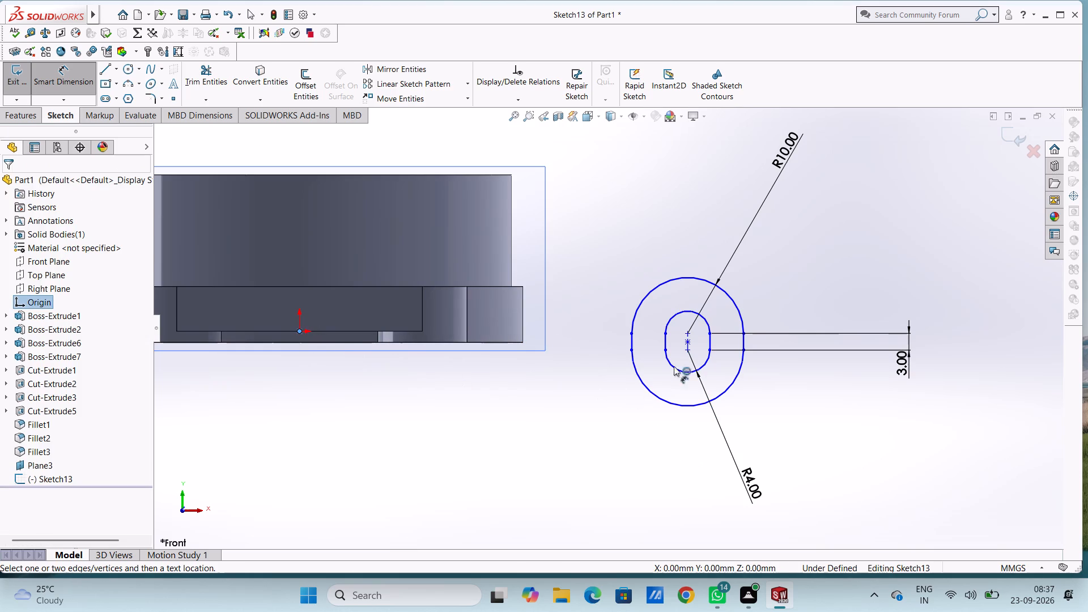
{"action": "left_click", "coordinate": [688, 343]}
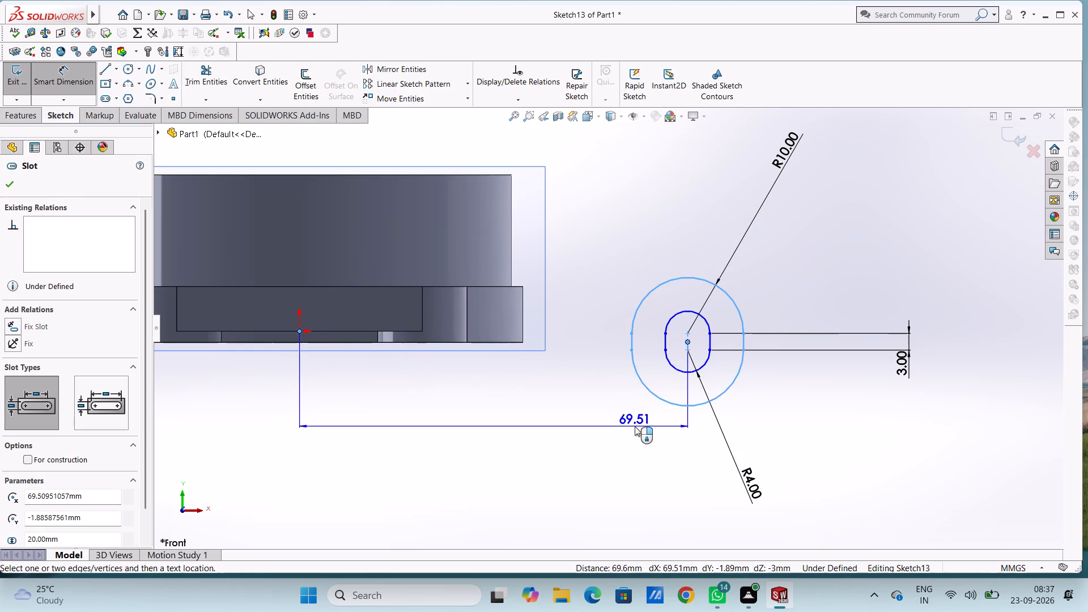
{"action": "scroll", "coordinate": [635, 426], "scroll_direction": "up", "scroll_amount": 2}
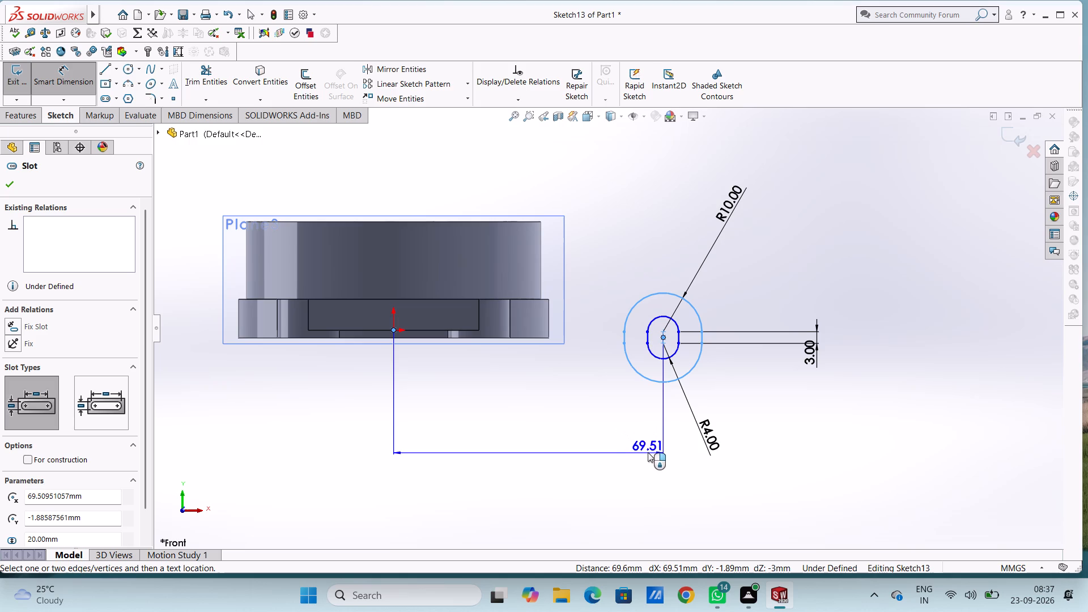
{"action": "left_click", "coordinate": [636, 483]}
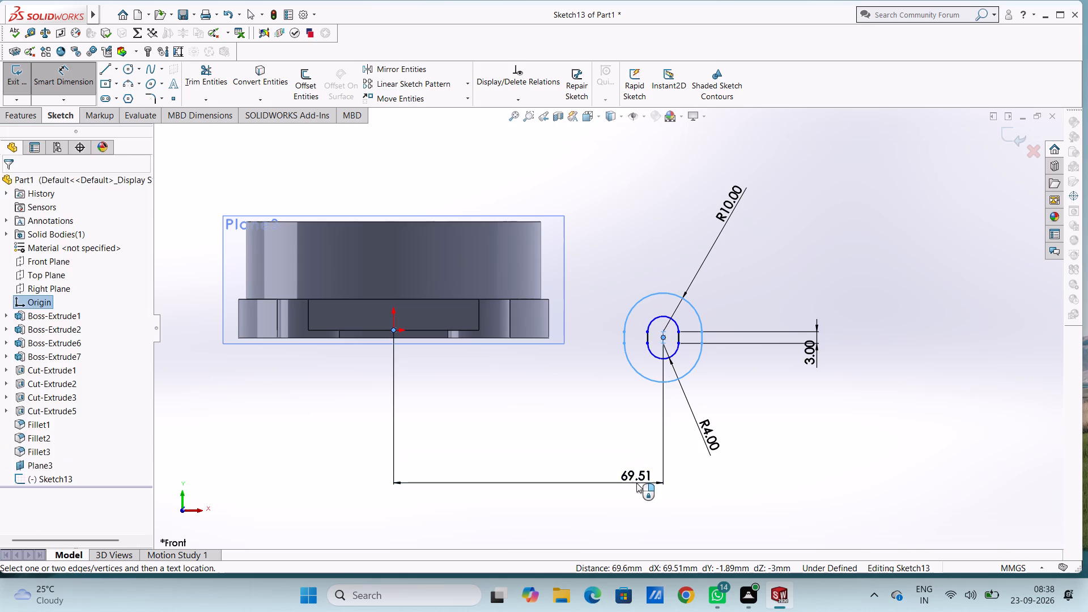
{"action": "type", "text": "75"}
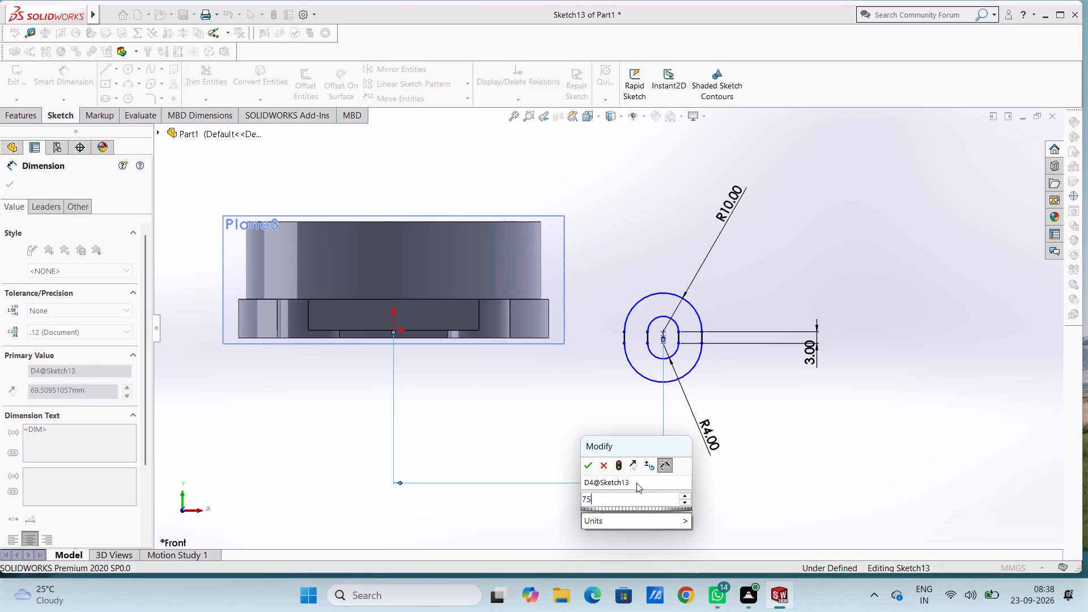
{"action": "key", "text": "Return"}
{"action": "left_click", "coordinate": [605, 431]}
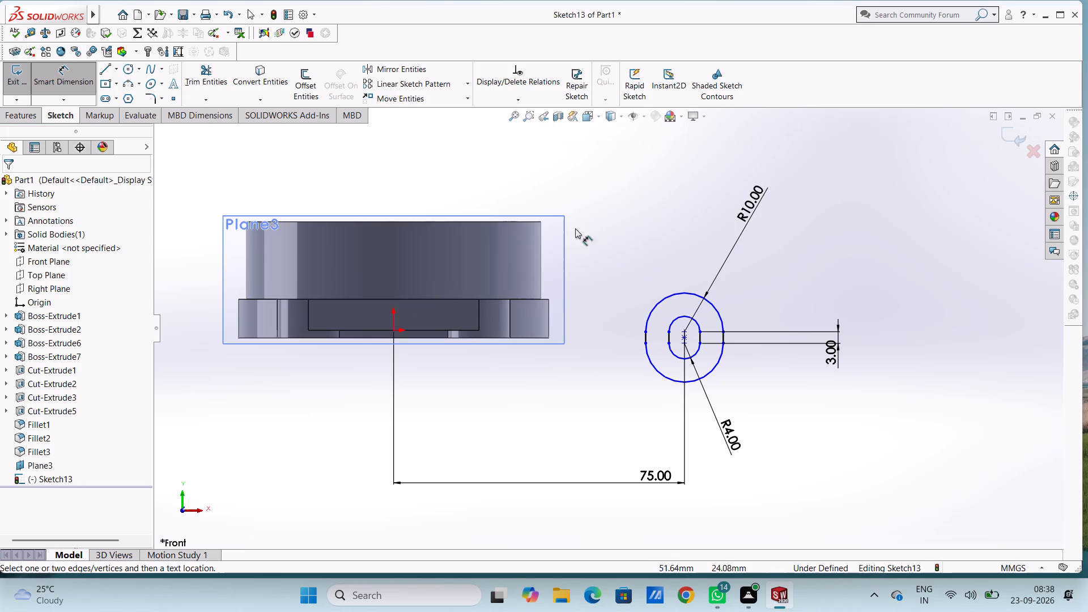
Dimension the vertical distance from the part's top edge to the slots' centre point and set it to 25 mm.
{"action": "left_click", "coordinate": [497, 223]}
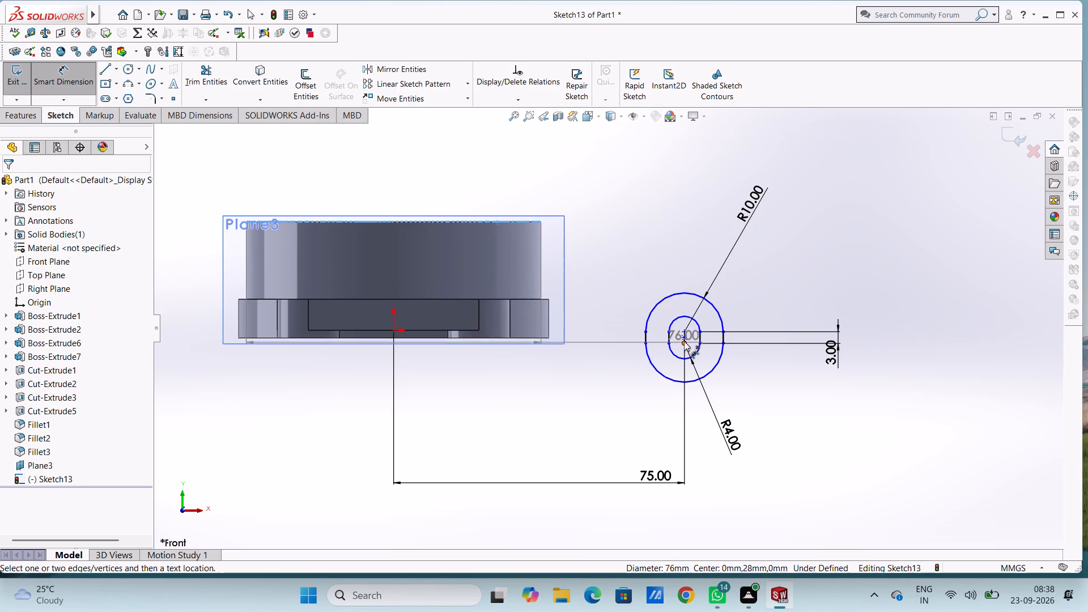
{"action": "left_click", "coordinate": [686, 337]}
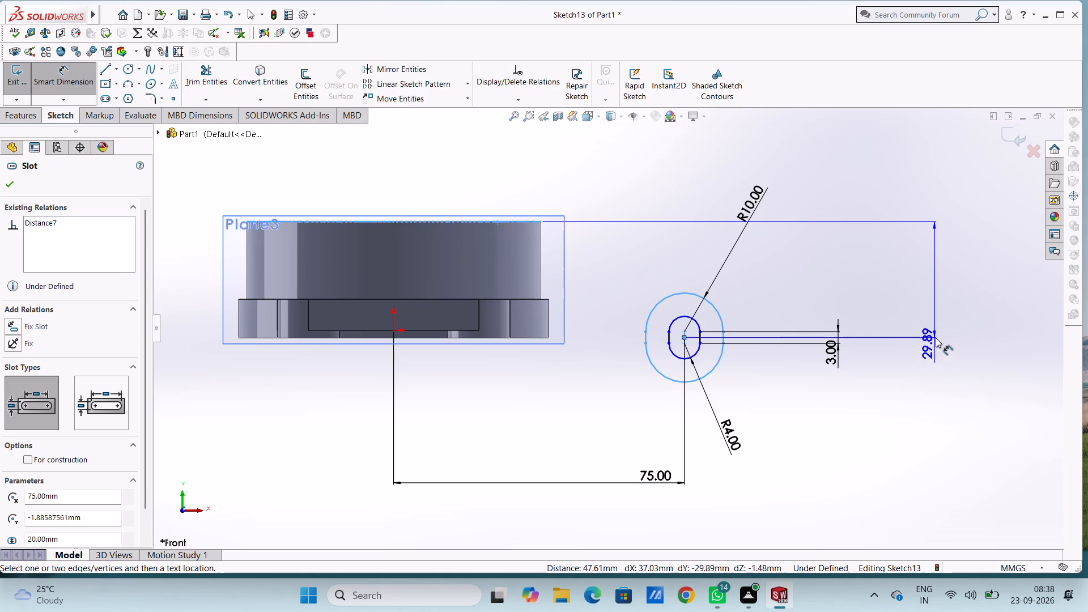
{"action": "left_click", "coordinate": [937, 331]}
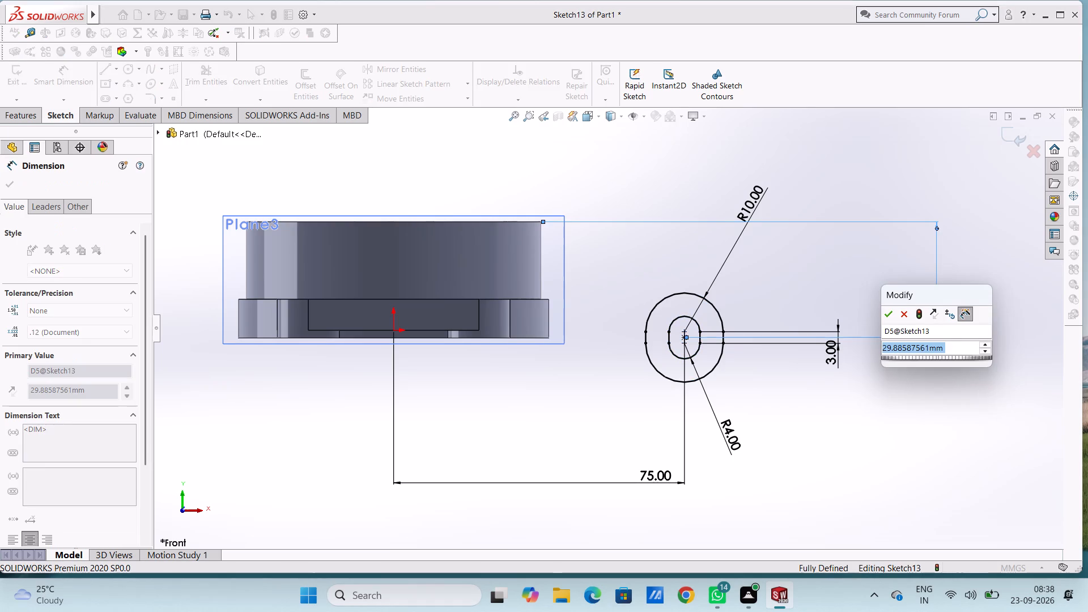
{"action": "type", "text": "25"}
{"action": "key", "text": "Return"}
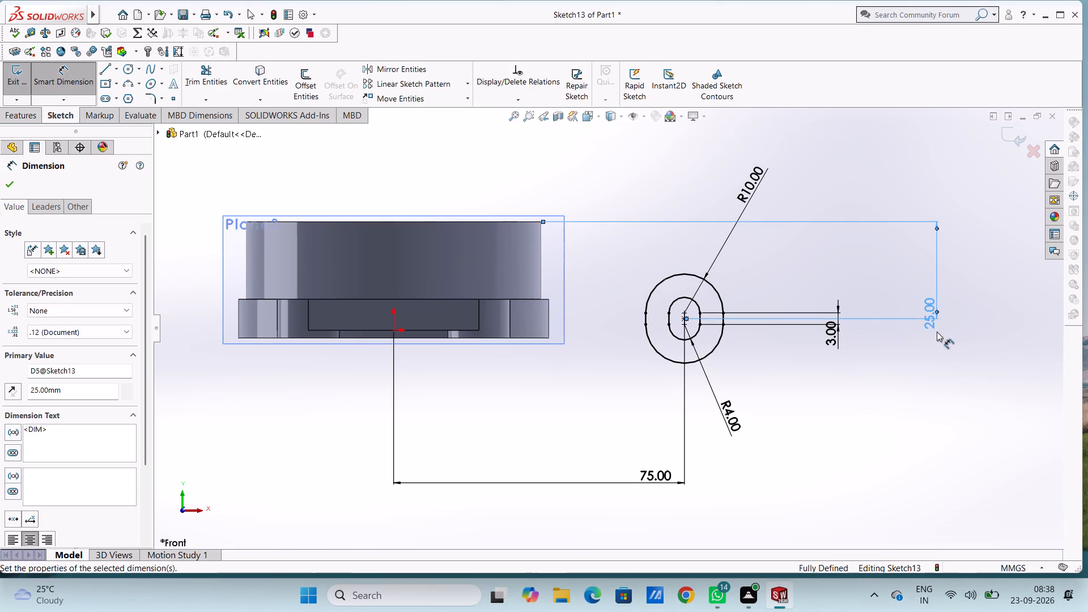
{"action": "left_click", "coordinate": [853, 271]}
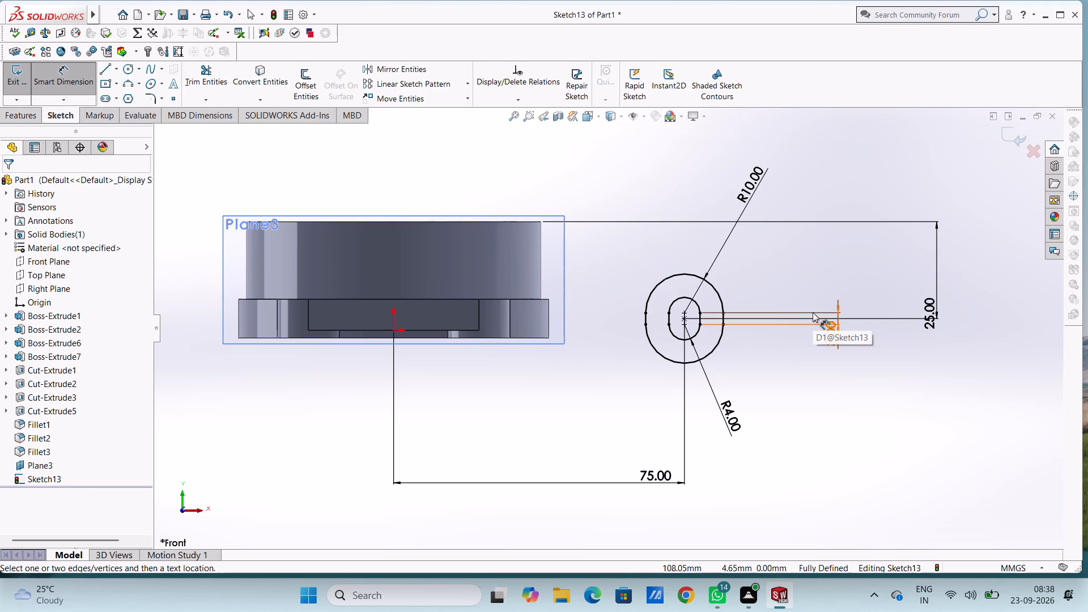
{"action": "left_click", "coordinate": [827, 286]}
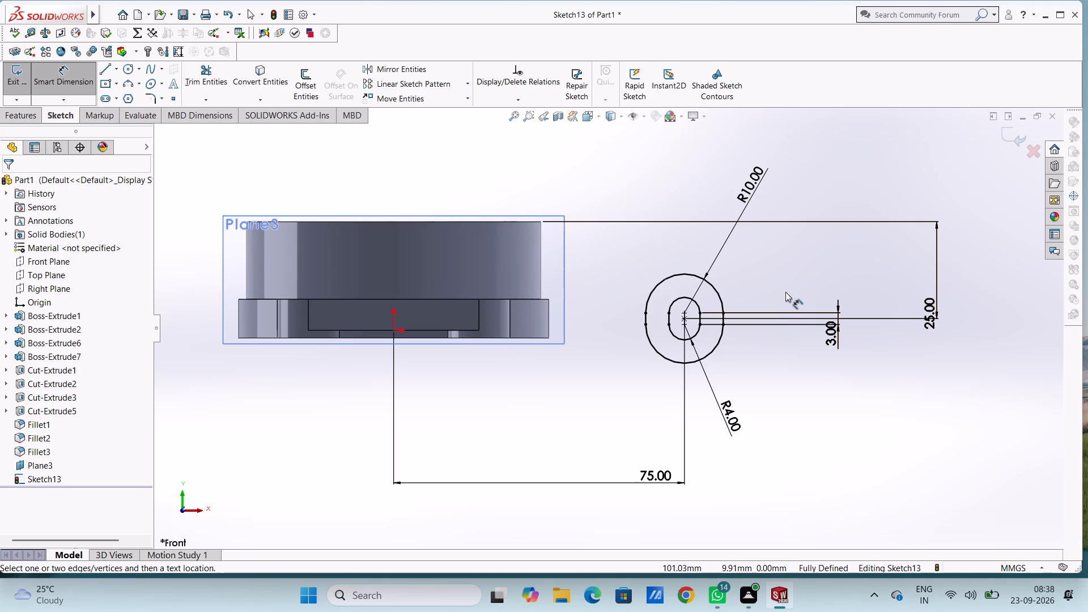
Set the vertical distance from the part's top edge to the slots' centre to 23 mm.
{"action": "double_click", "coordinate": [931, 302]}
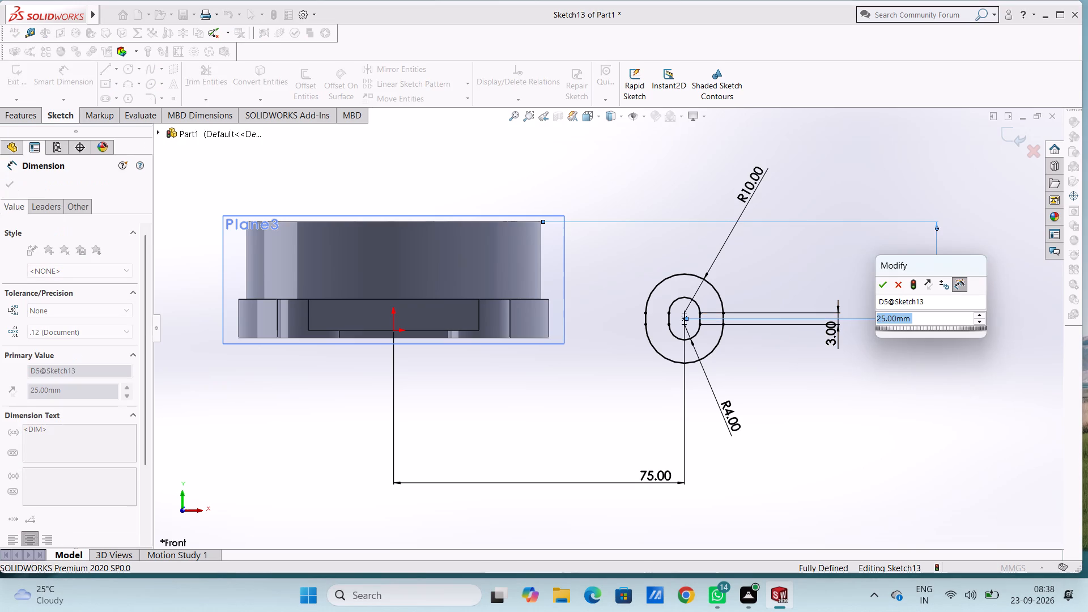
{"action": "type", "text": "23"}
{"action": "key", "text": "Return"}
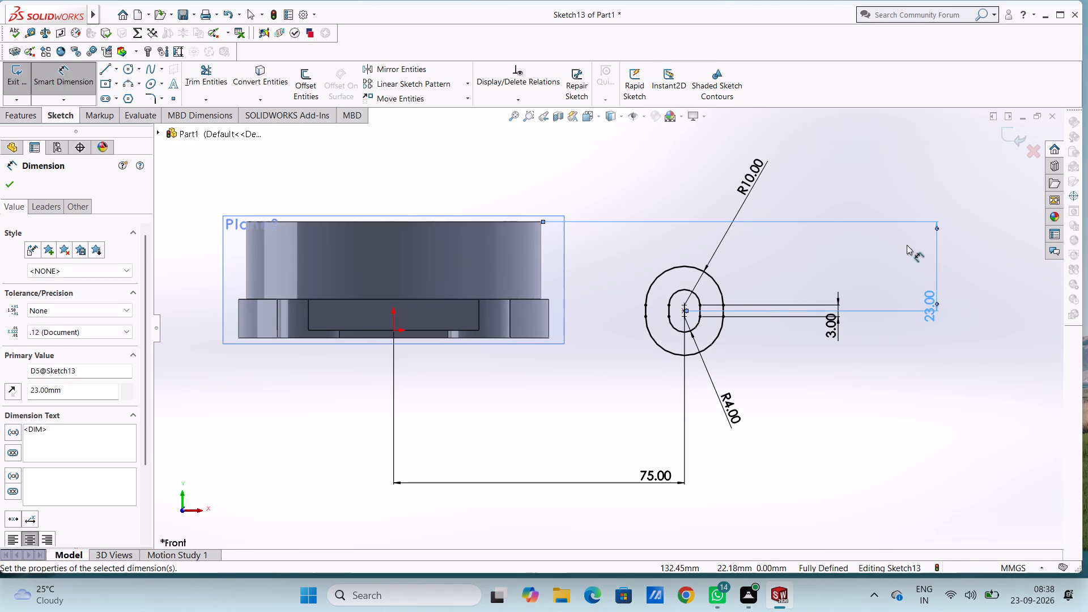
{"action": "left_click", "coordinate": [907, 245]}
Set the vertical distance from the part's top edge to the slots' centre to 27 mm and leave dimensioning.
{"action": "double_click", "coordinate": [931, 304]}
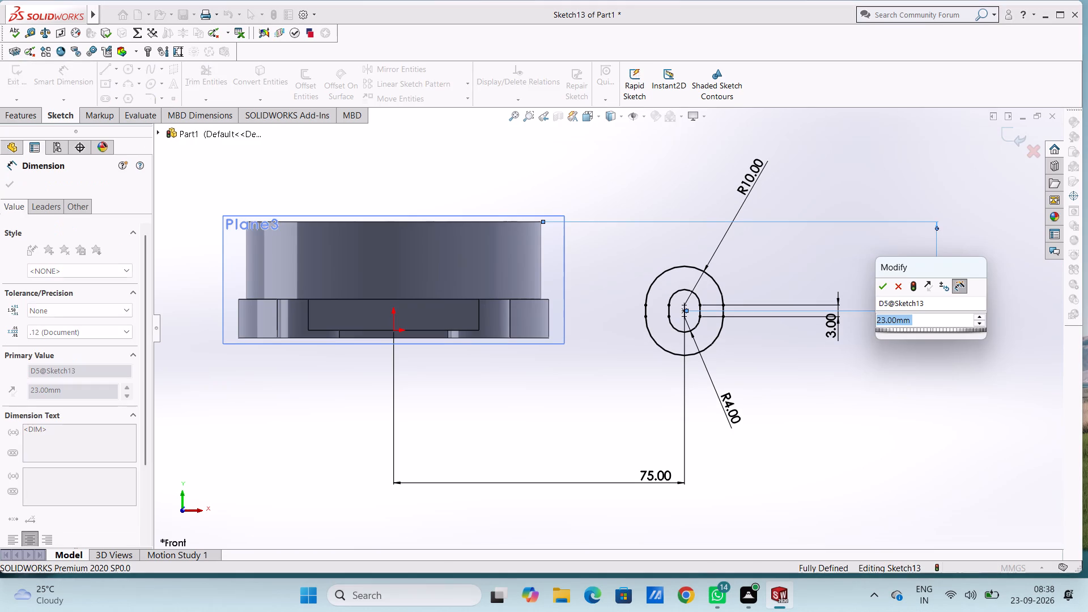
{"action": "key", "text": "2"}
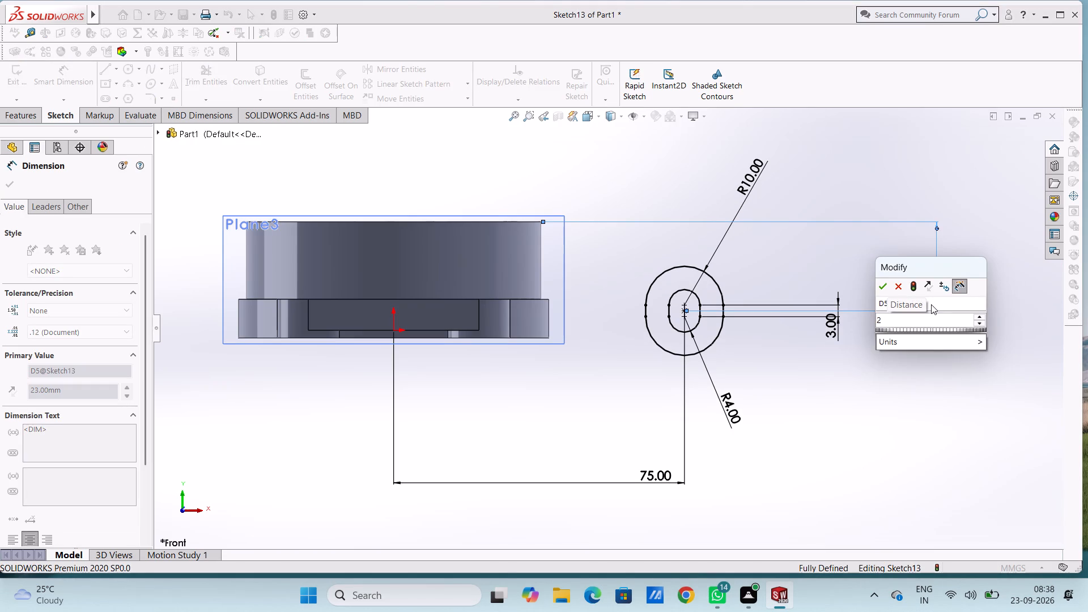
{"action": "key", "text": "7"}
{"action": "key", "text": "Return"}
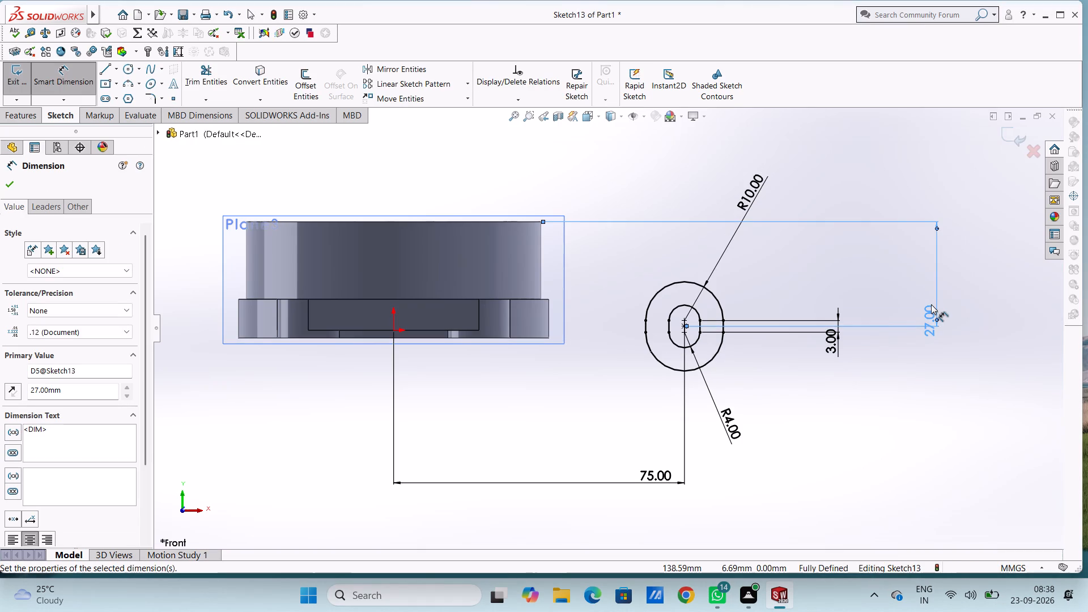
{"action": "left_click", "coordinate": [847, 272]}
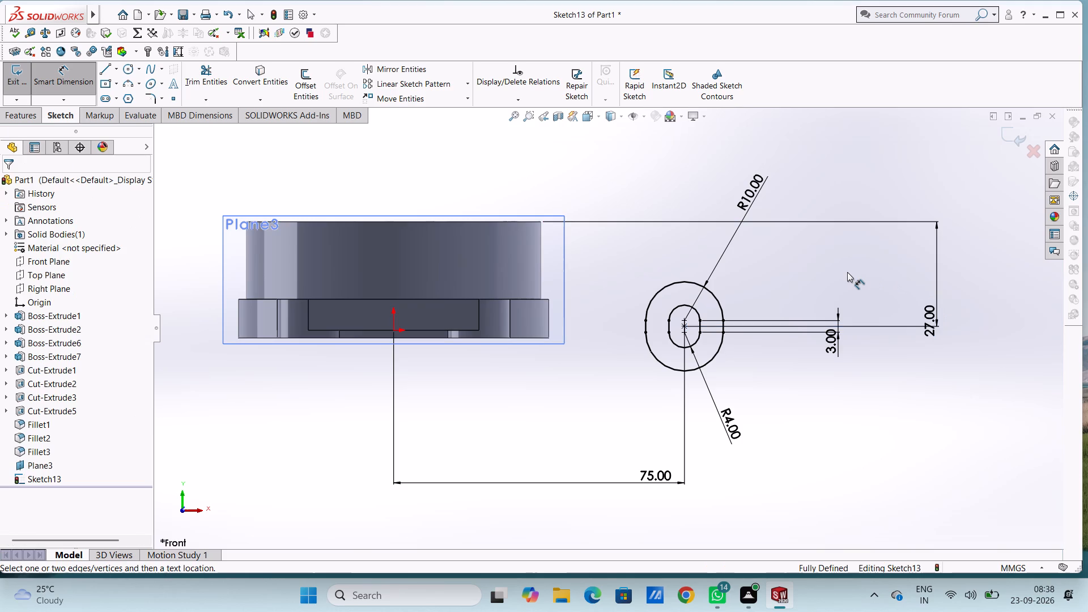
{"action": "scroll", "coordinate": [847, 272], "scroll_direction": "up", "scroll_amount": 2}
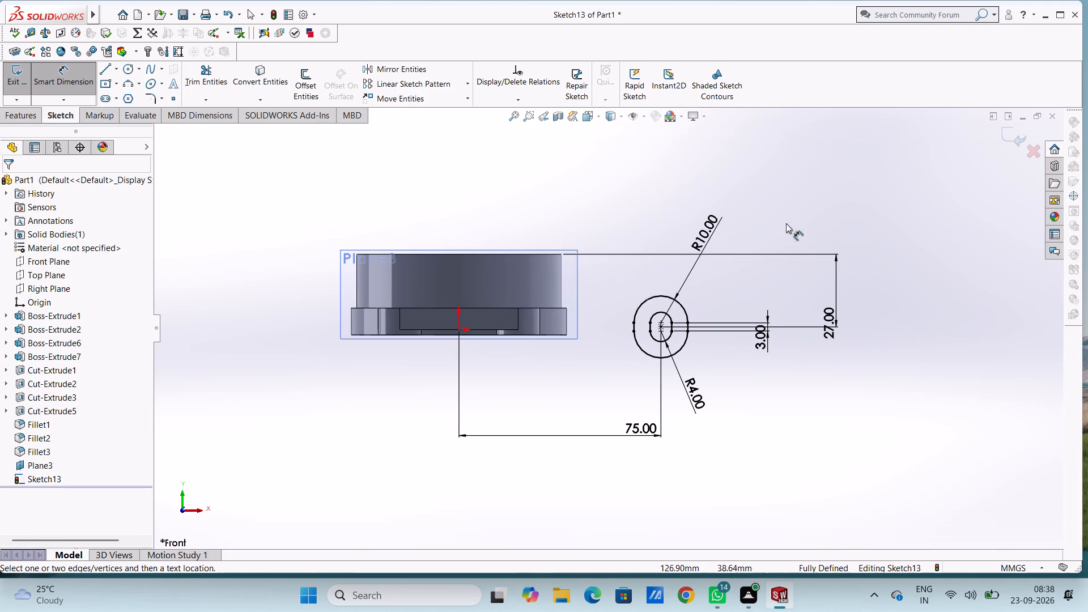
{"action": "key", "text": "Escape"}
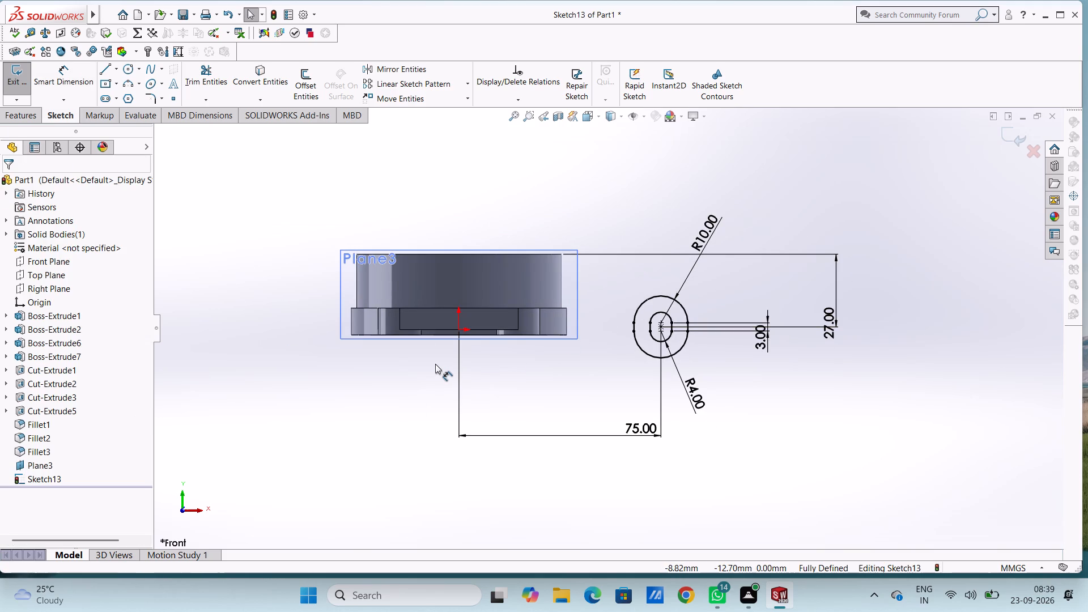
{"action": "key", "text": "Escape"}
Sketch a vertical line about 84 mm long through the origin, extending above and below the part.
{"action": "key", "text": "ctrl+1"}
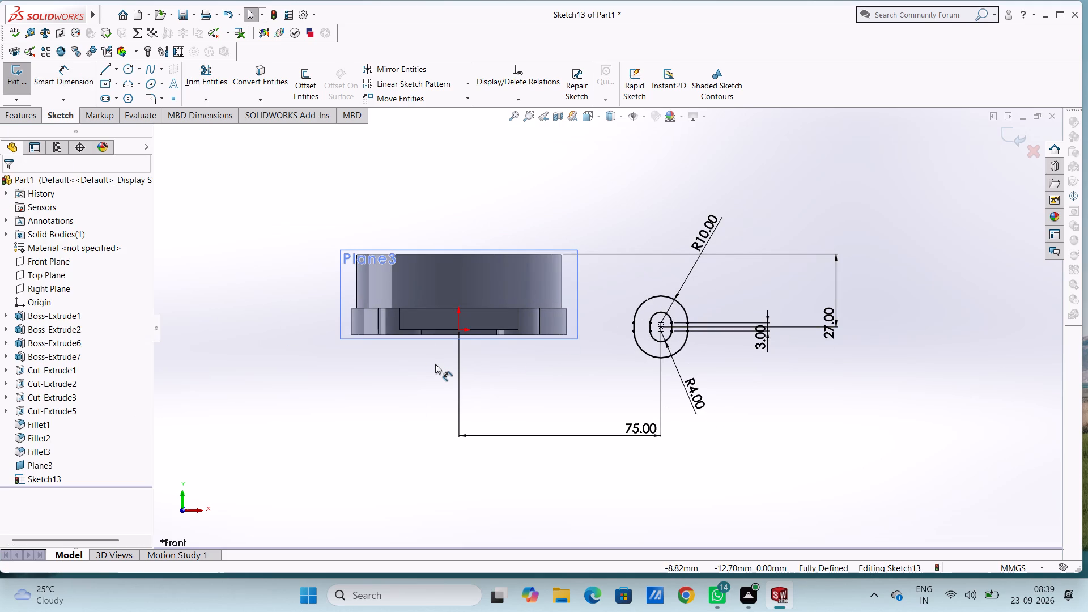
{"action": "left_click", "coordinate": [107, 72]}
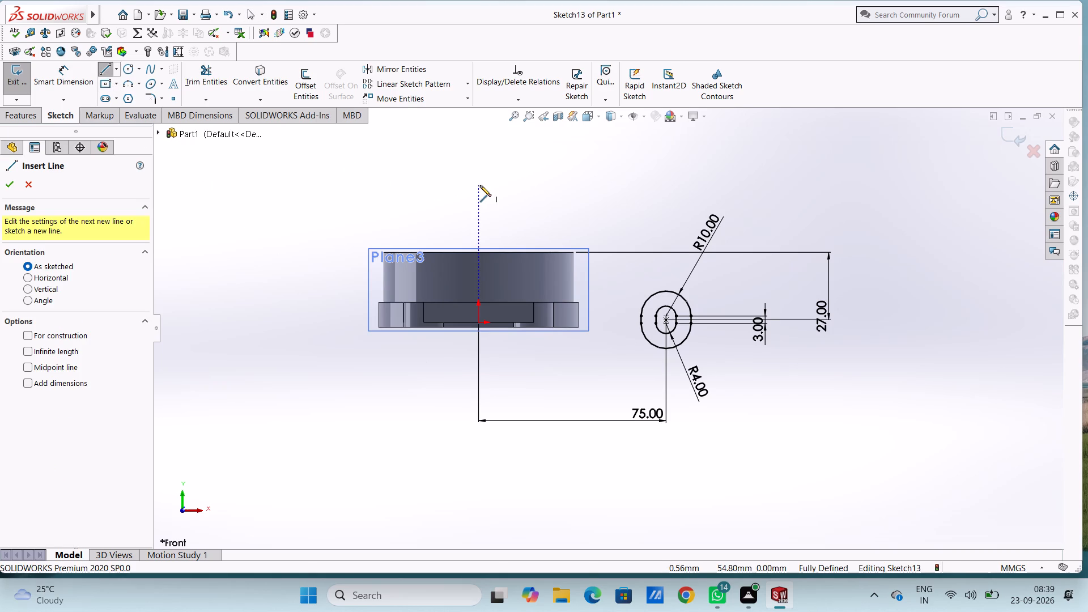
{"action": "left_click", "coordinate": [480, 185]}
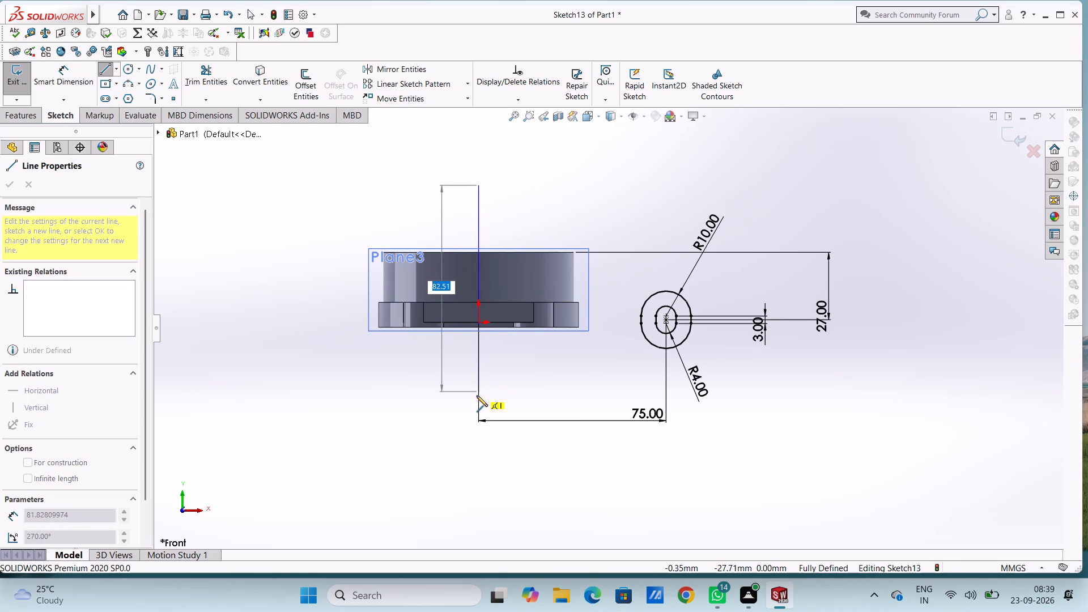
{"action": "left_click", "coordinate": [477, 396]}
{"action": "key", "text": "Escape"}
{"action": "key", "text": "Escape"}
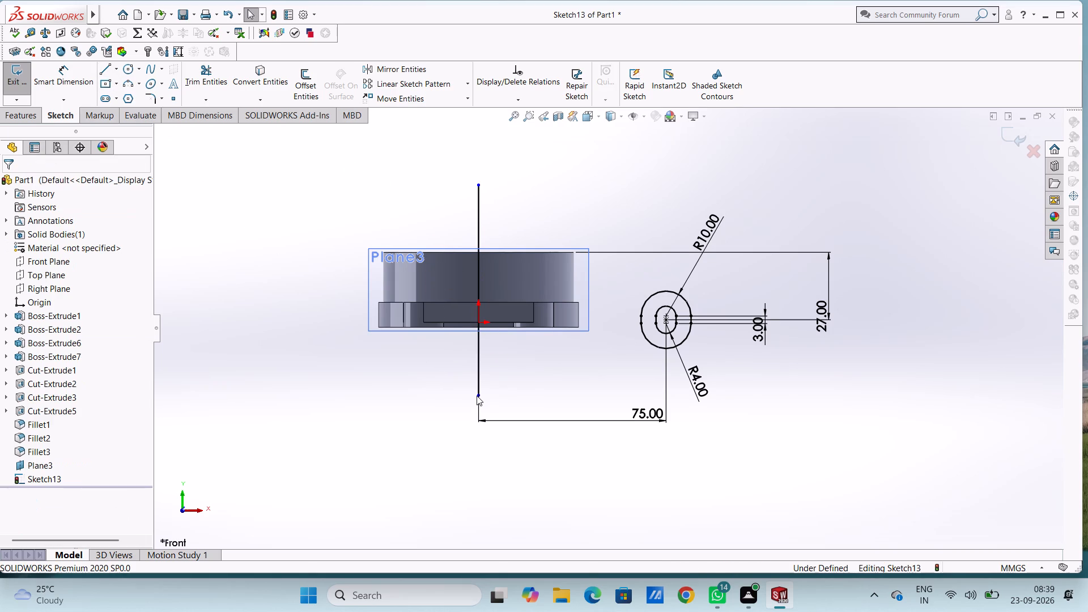
Mirror the inner and outer slots about the vertical line through the origin, keeping the originals.
{"action": "left_click", "coordinate": [423, 65]}
{"action": "left_click", "coordinate": [661, 293]}
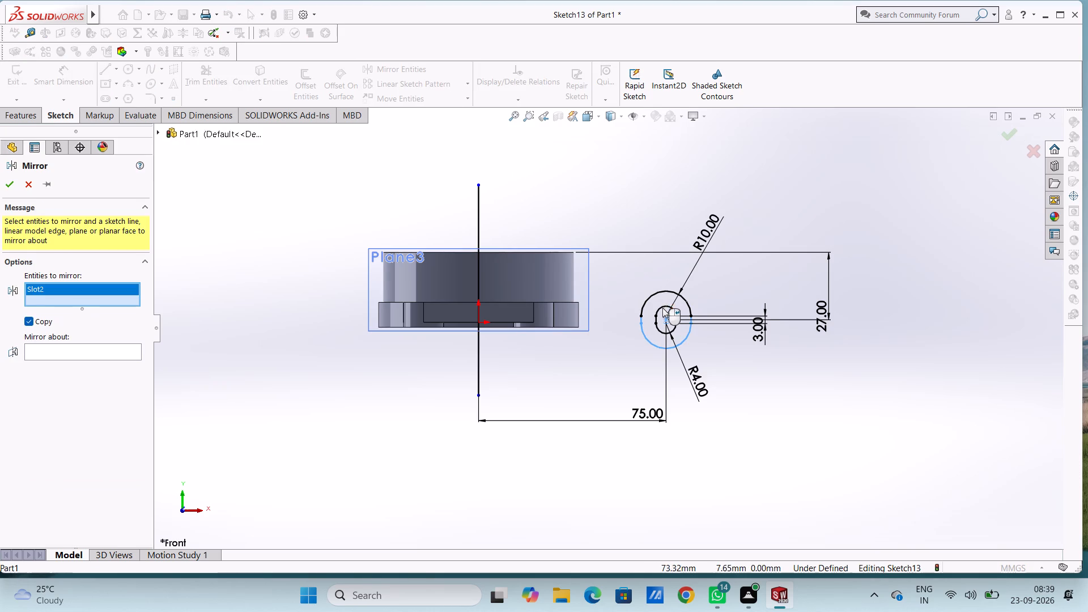
{"action": "left_click", "coordinate": [662, 308]}
{"action": "left_click", "coordinate": [108, 364]}
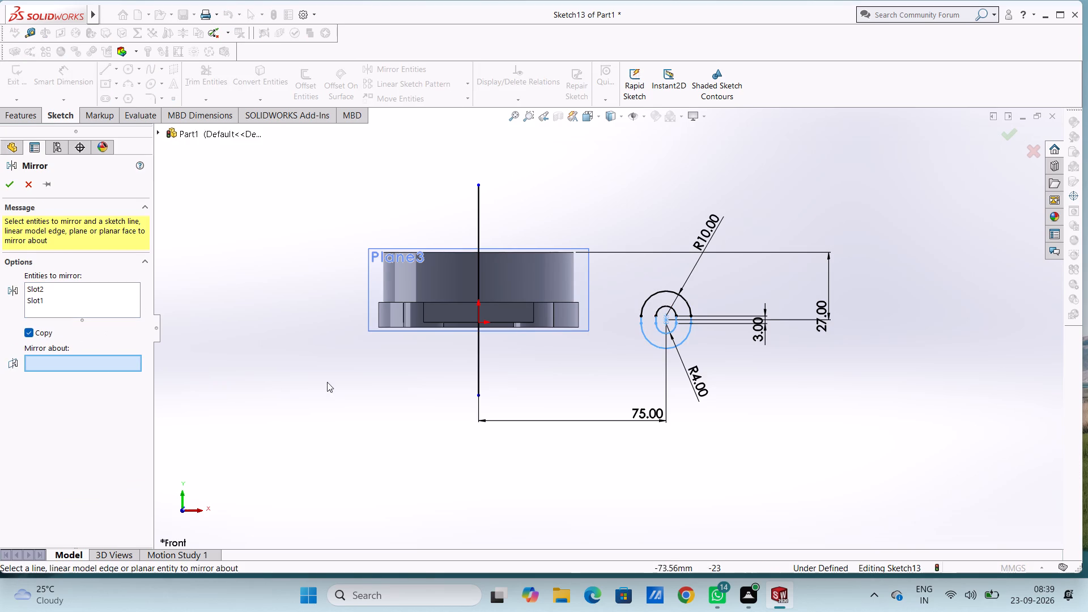
{"action": "left_click", "coordinate": [478, 362]}
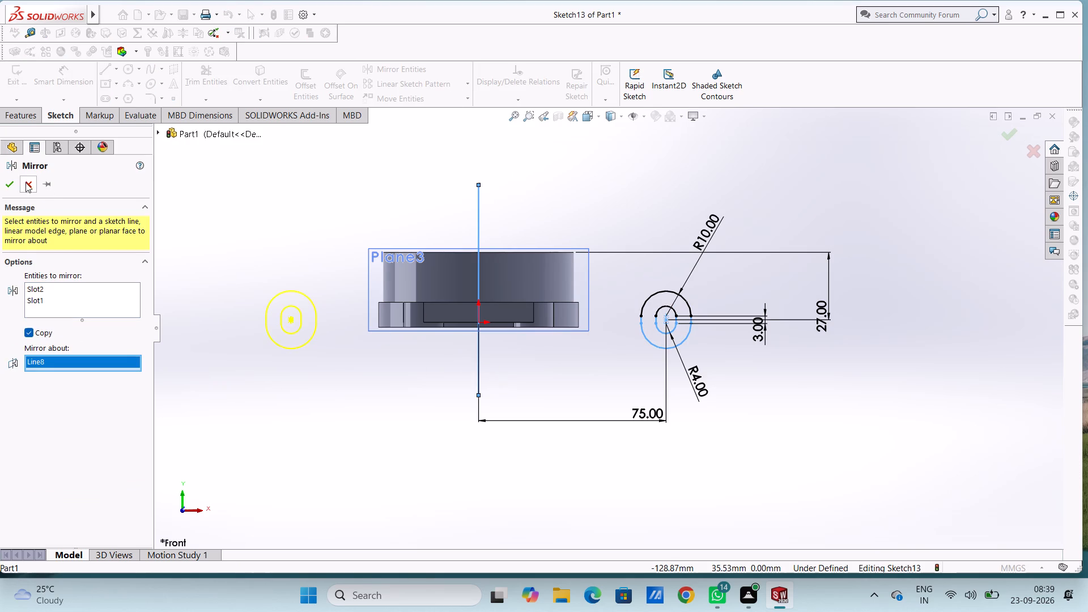
{"action": "left_click", "coordinate": [12, 181]}
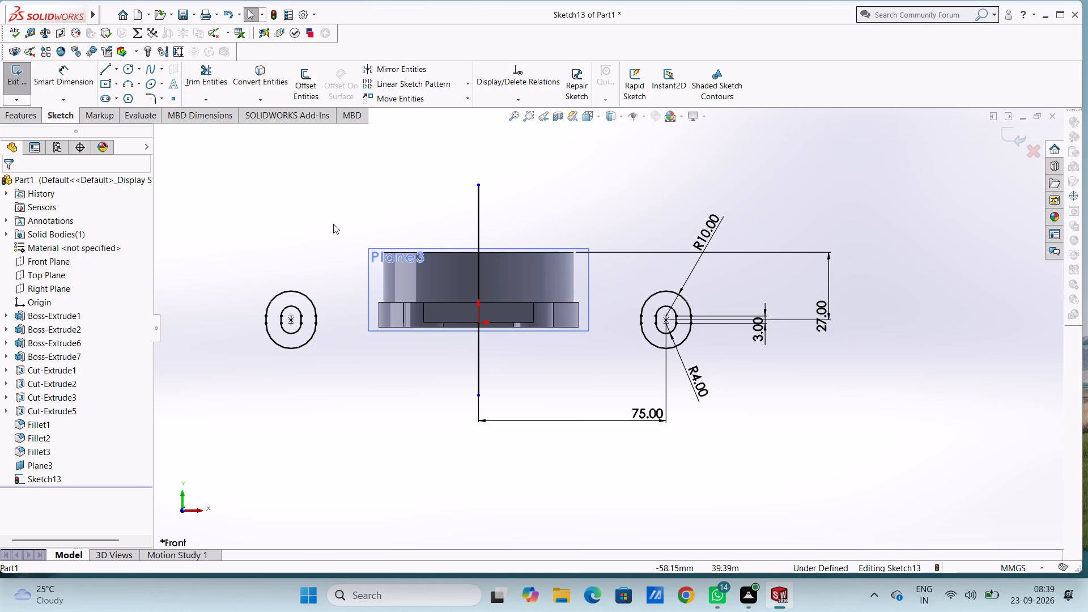
Delete the vertical line used for mirroring from the sketch.
{"action": "left_click", "coordinate": [477, 224]}
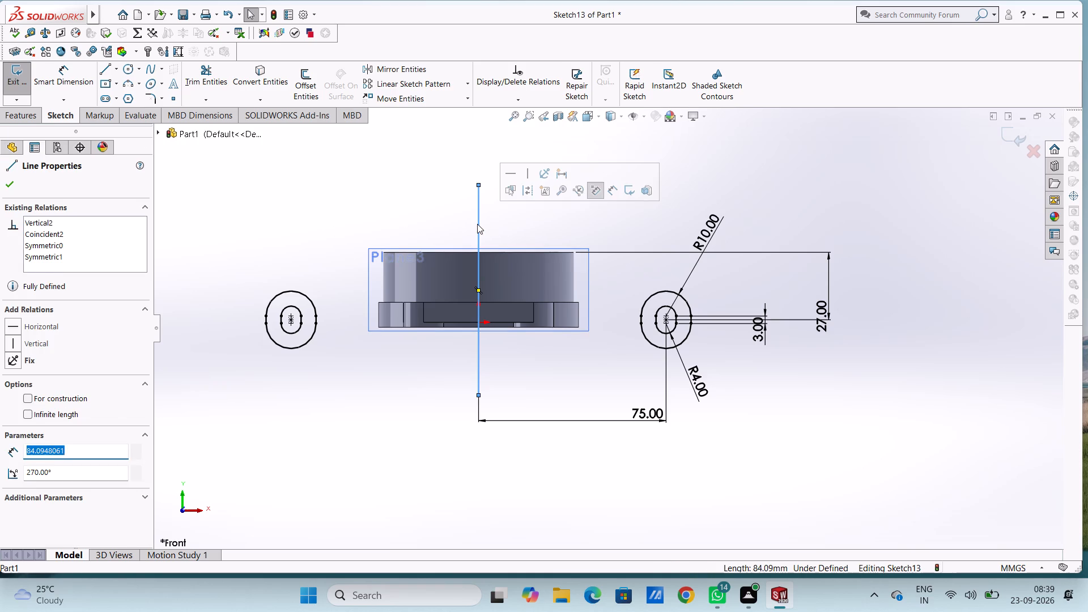
{"action": "key", "text": "Delete"}
Extrude the mirrored slot sketch as bosses to a blind depth of 14 mm in the reversed direction.
{"action": "middle_click_drag", "start_coordinate": [699, 179], "coordinate": [686, 255]}
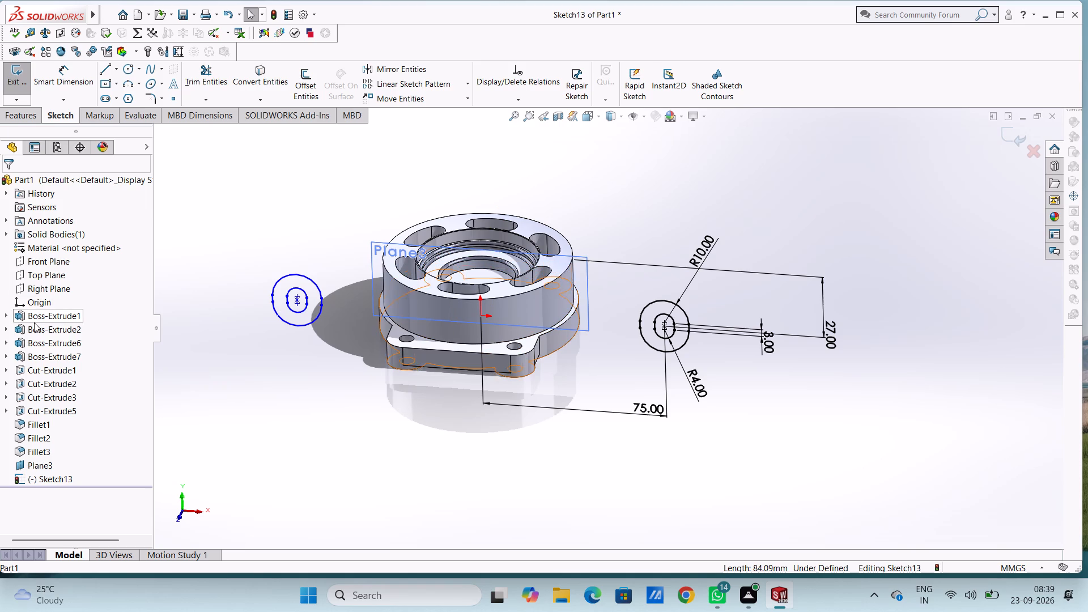
{"action": "left_click", "coordinate": [18, 111]}
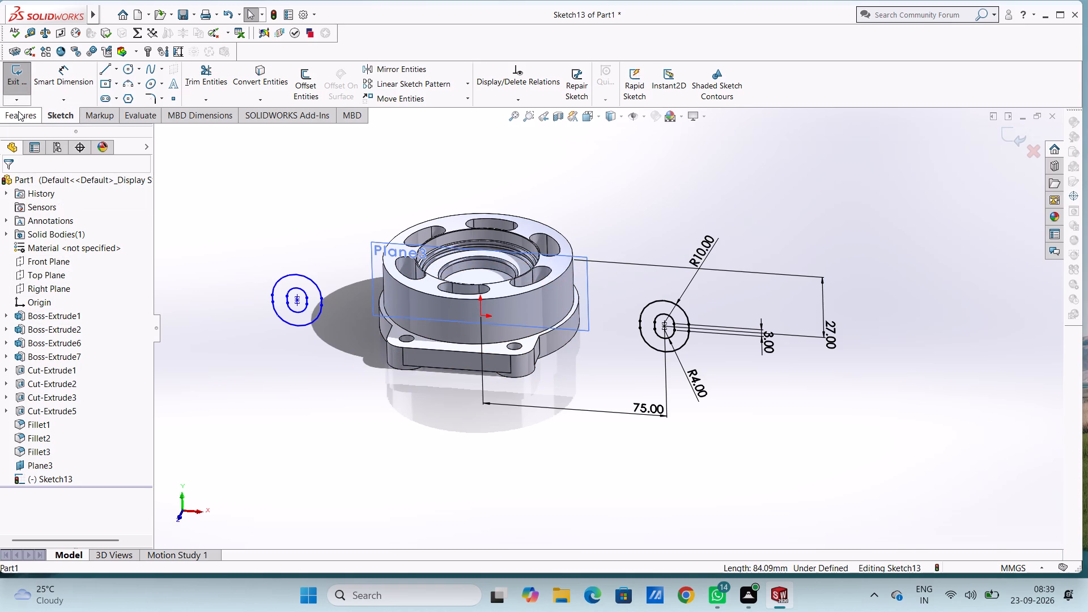
{"action": "left_click", "coordinate": [24, 72]}
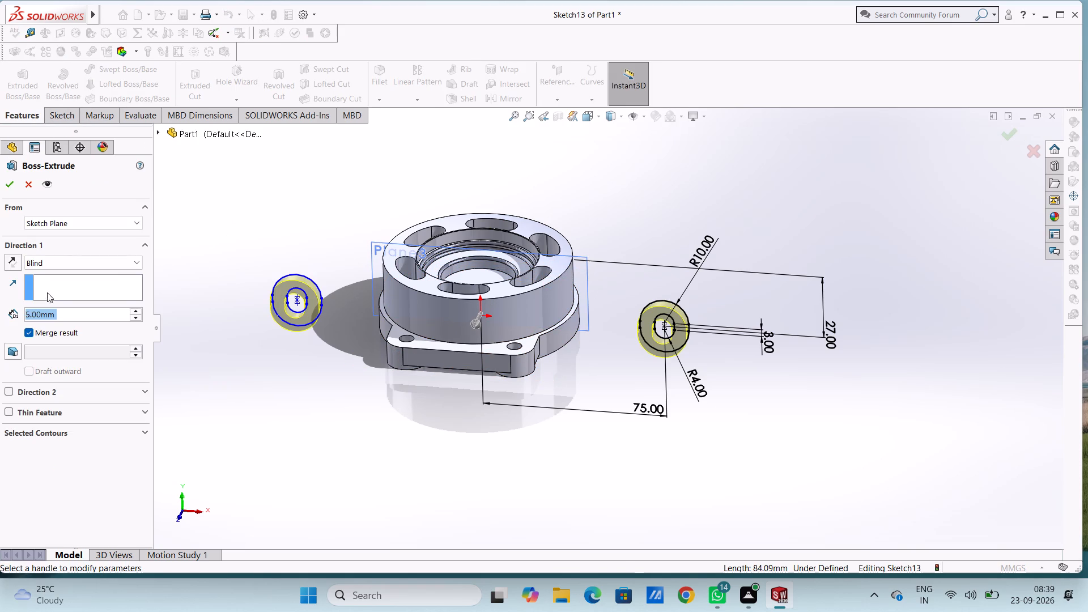
{"action": "left_click", "coordinate": [13, 256]}
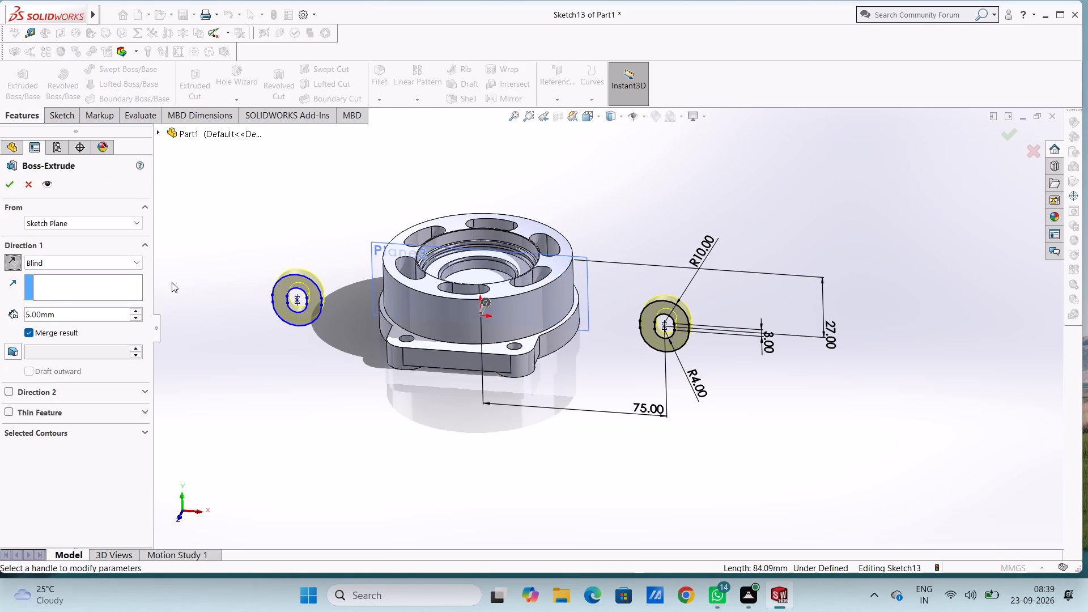
{"action": "double_click", "coordinate": [80, 313]}
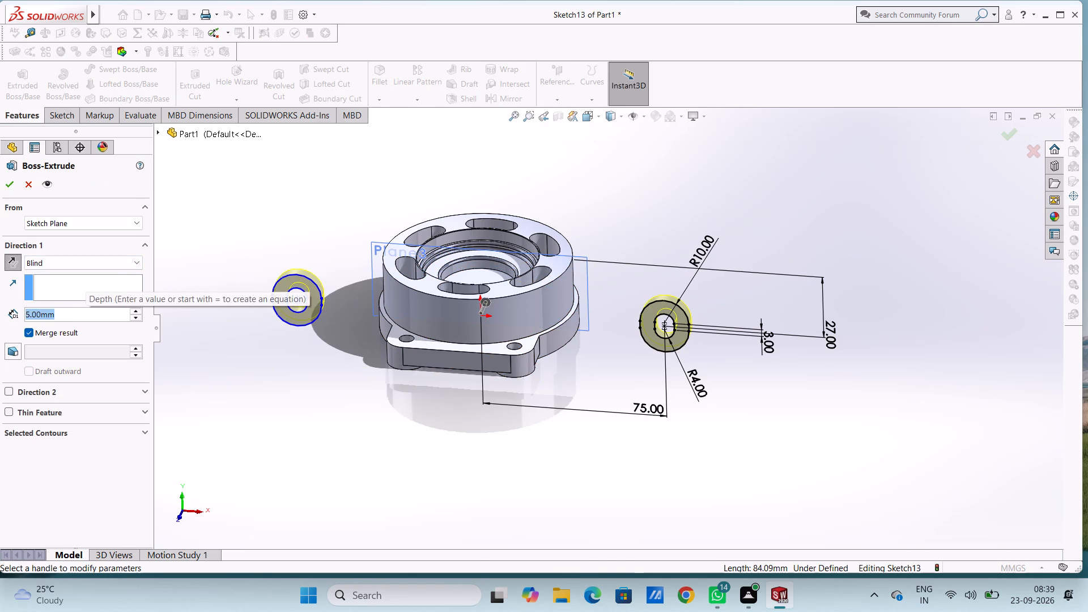
{"action": "type", "text": "14"}
{"action": "key", "text": "Return"}
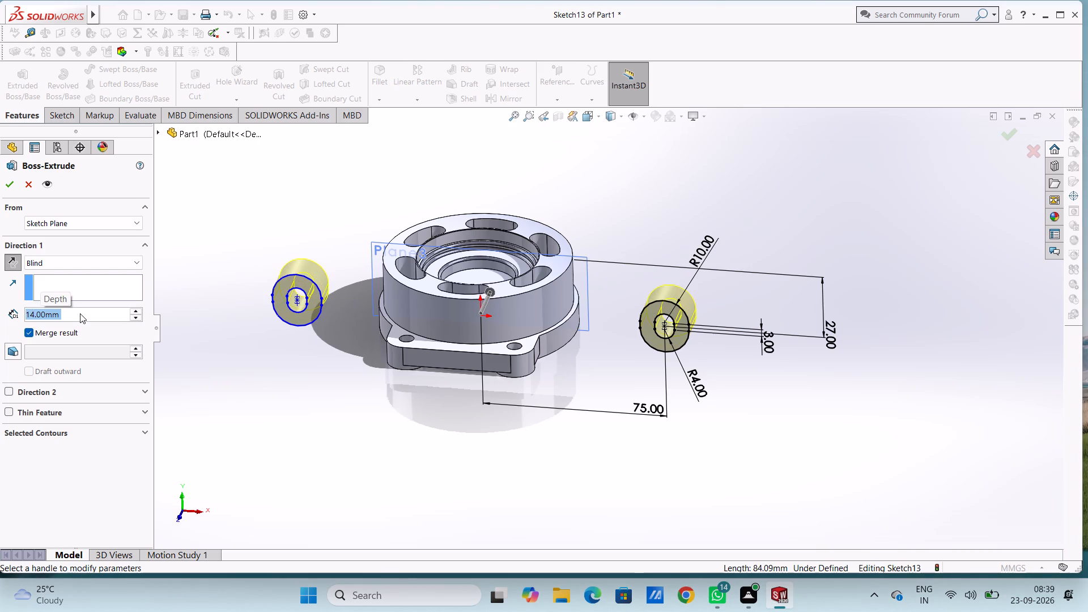
{"action": "left_click", "coordinate": [14, 189]}
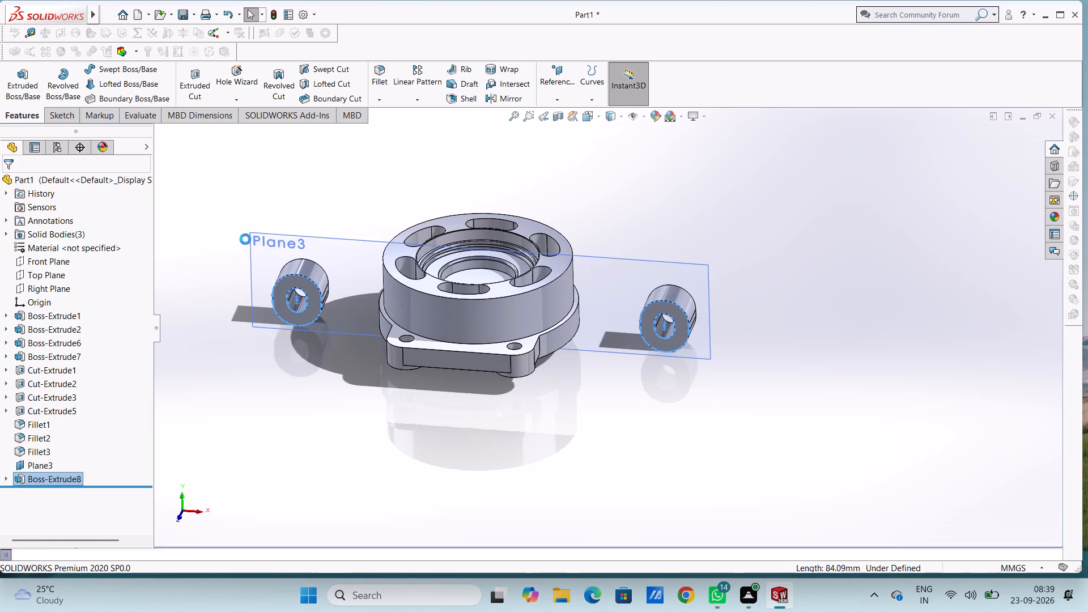
{"action": "left_click", "coordinate": [245, 239]}
Hide Plane3.
{"action": "middle_click_drag", "start_coordinate": [232, 223], "coordinate": [236, 300]}
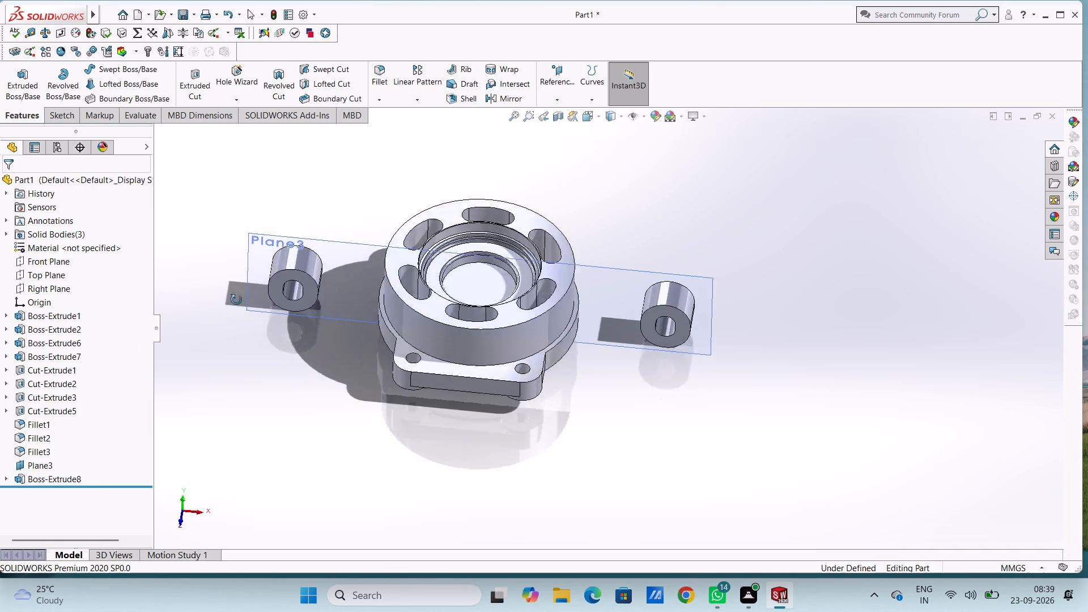
{"action": "middle_click_drag", "start_coordinate": [236, 300], "coordinate": [236, 362]}
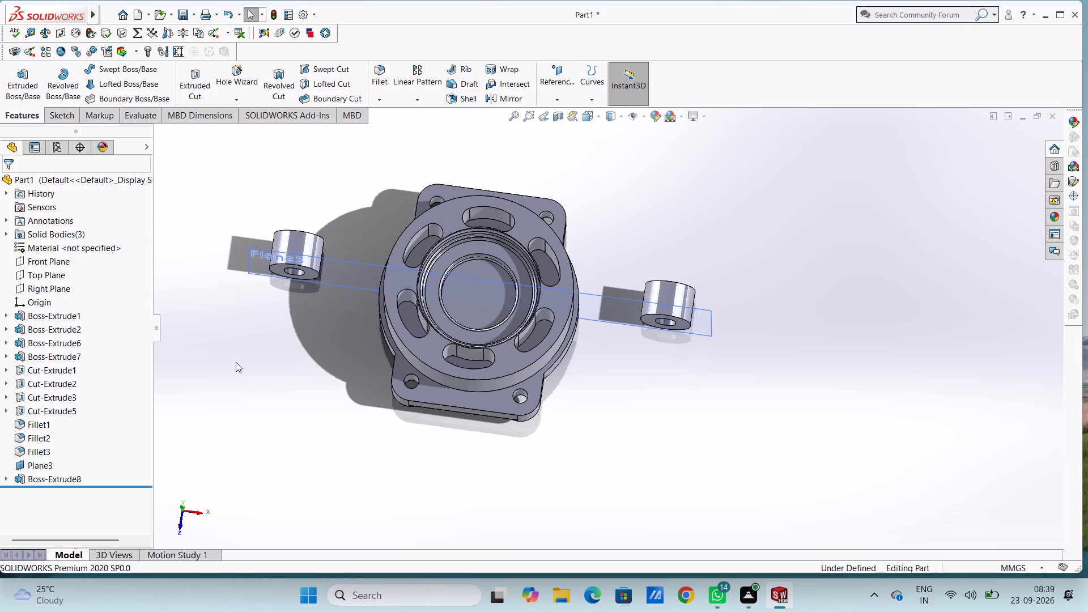
{"action": "left_click", "coordinate": [48, 466]}
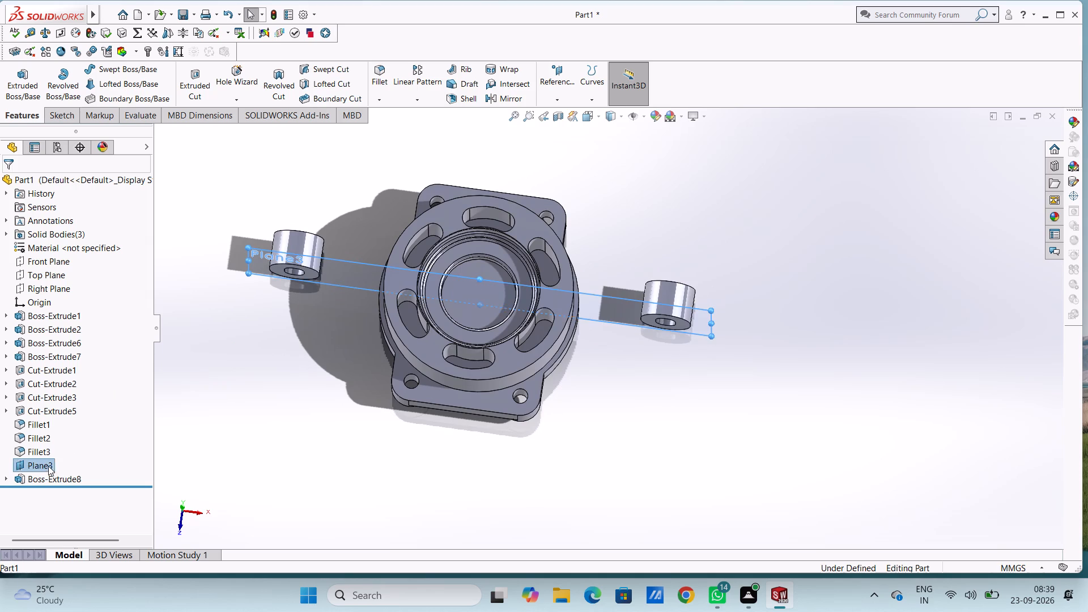
{"action": "left_click", "coordinate": [71, 448]}
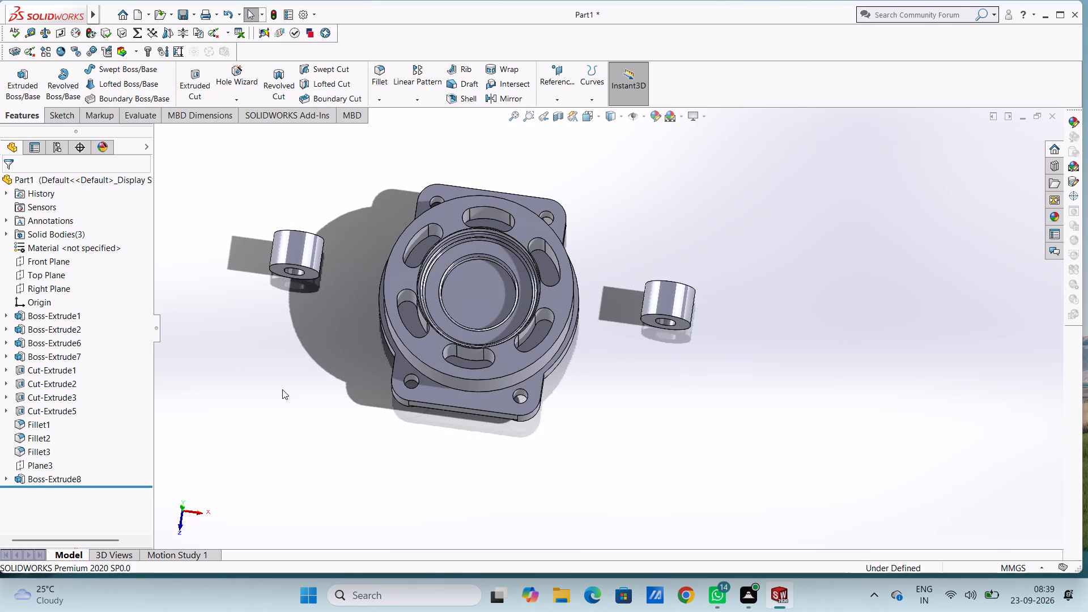
Start a new sketch on the top face of the four-hole base plate in top view.
{"action": "middle_click_drag", "start_coordinate": [283, 419], "coordinate": [279, 252]}
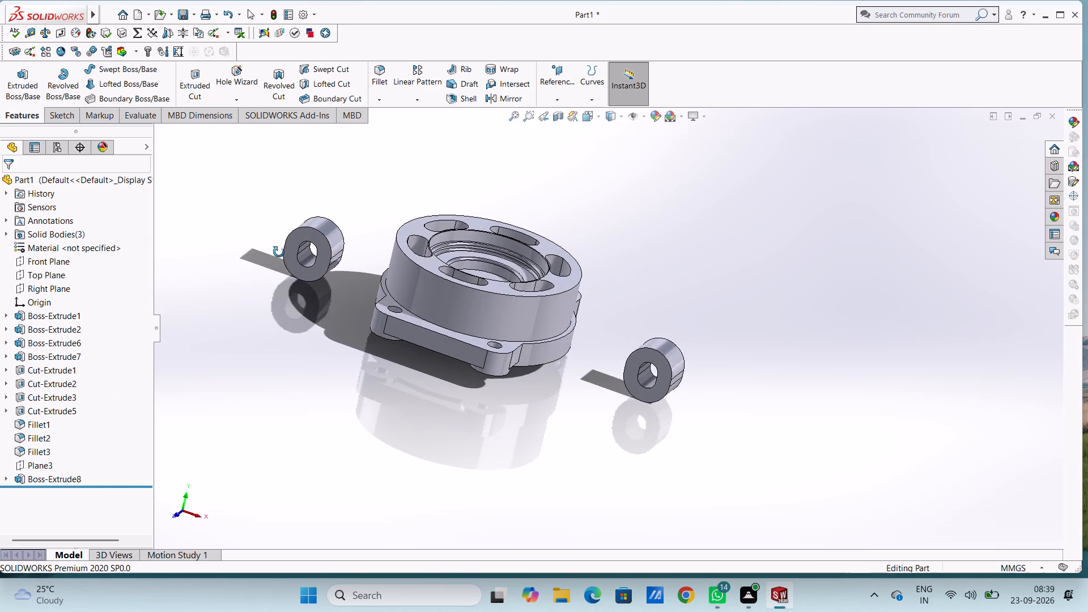
{"action": "middle_click_drag", "start_coordinate": [279, 252], "coordinate": [265, 386]}
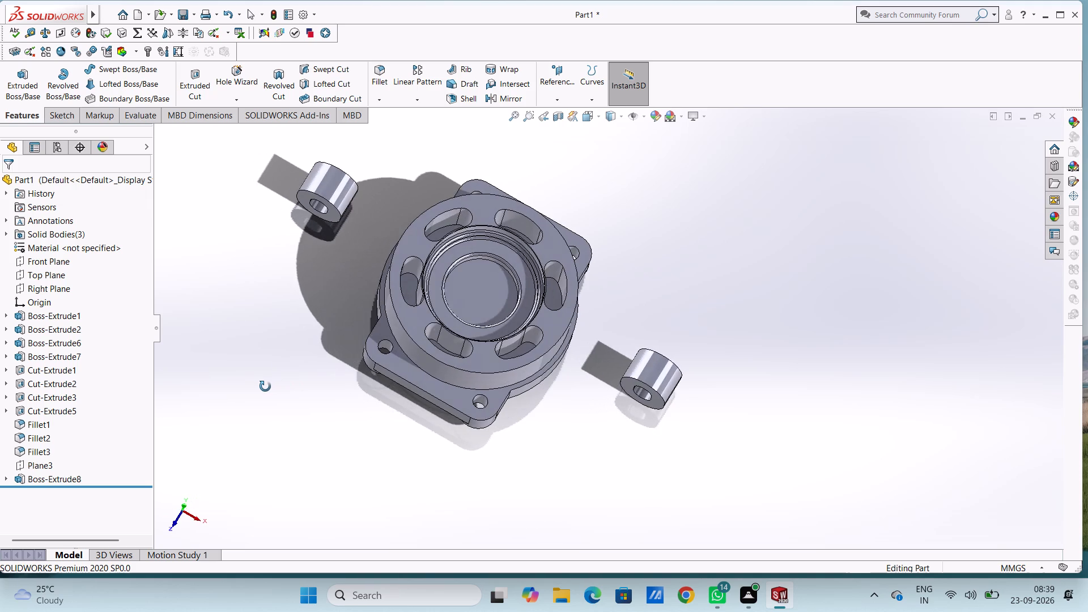
{"action": "middle_click_drag", "start_coordinate": [265, 386], "coordinate": [262, 419]}
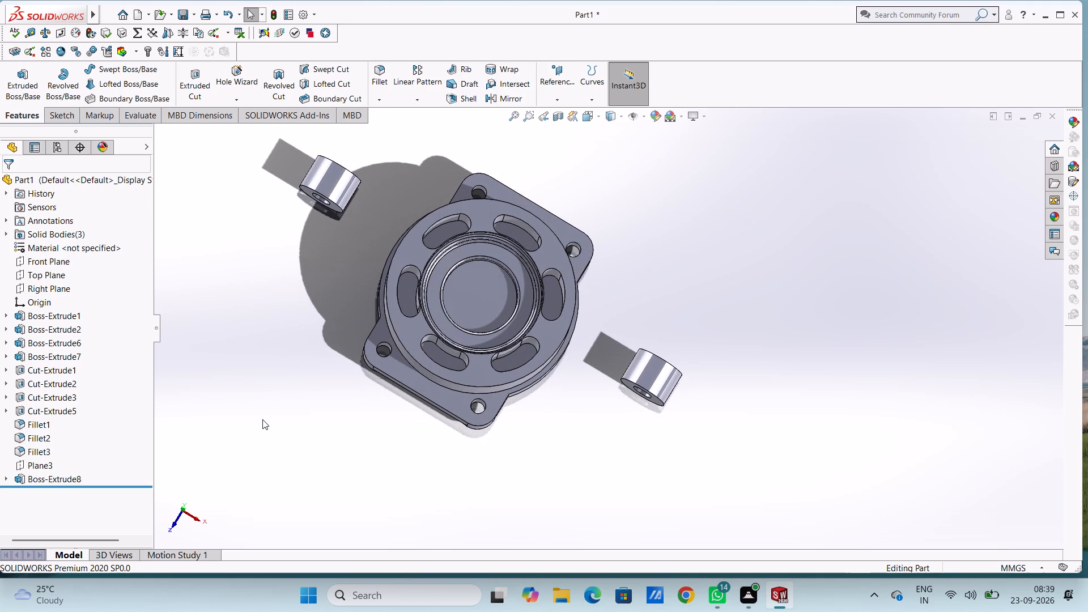
{"action": "key", "text": "ctrl+5"}
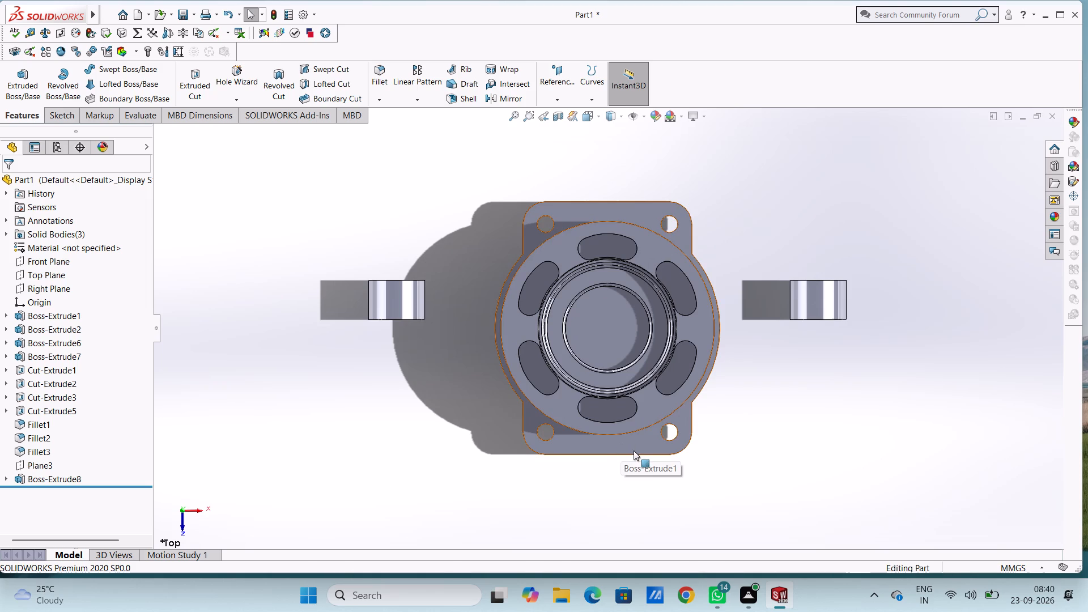
{"action": "left_click", "coordinate": [685, 216]}
{"action": "left_click", "coordinate": [734, 185]}
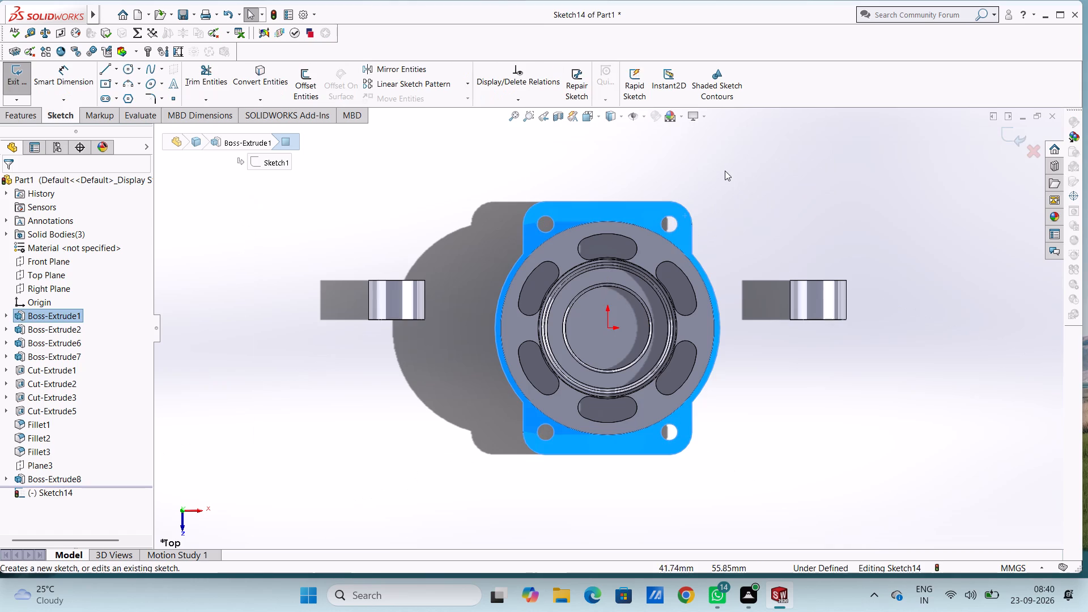
{"action": "left_click", "coordinate": [725, 171]}
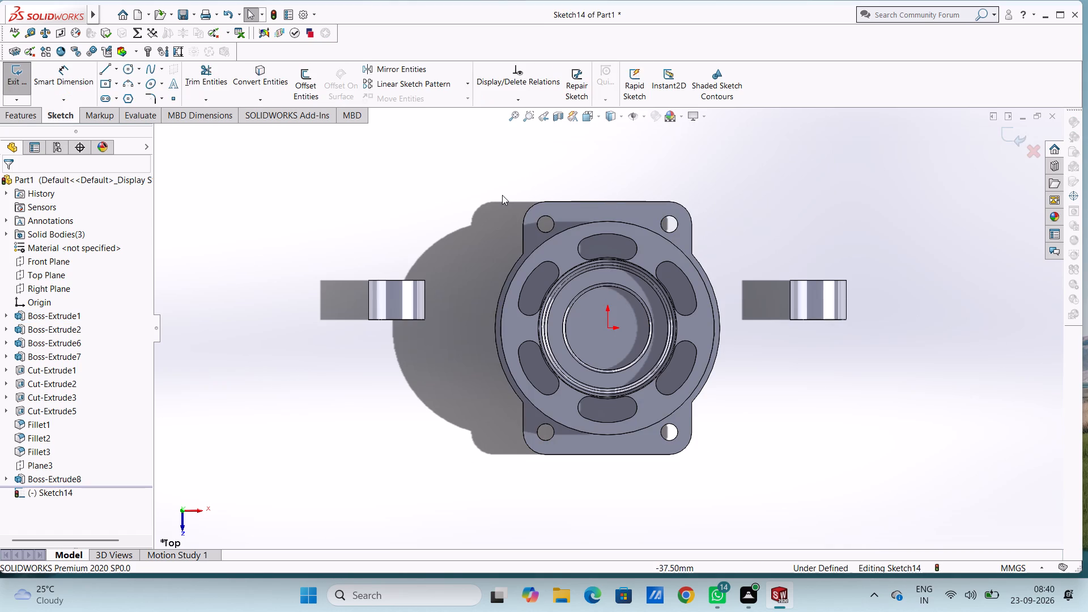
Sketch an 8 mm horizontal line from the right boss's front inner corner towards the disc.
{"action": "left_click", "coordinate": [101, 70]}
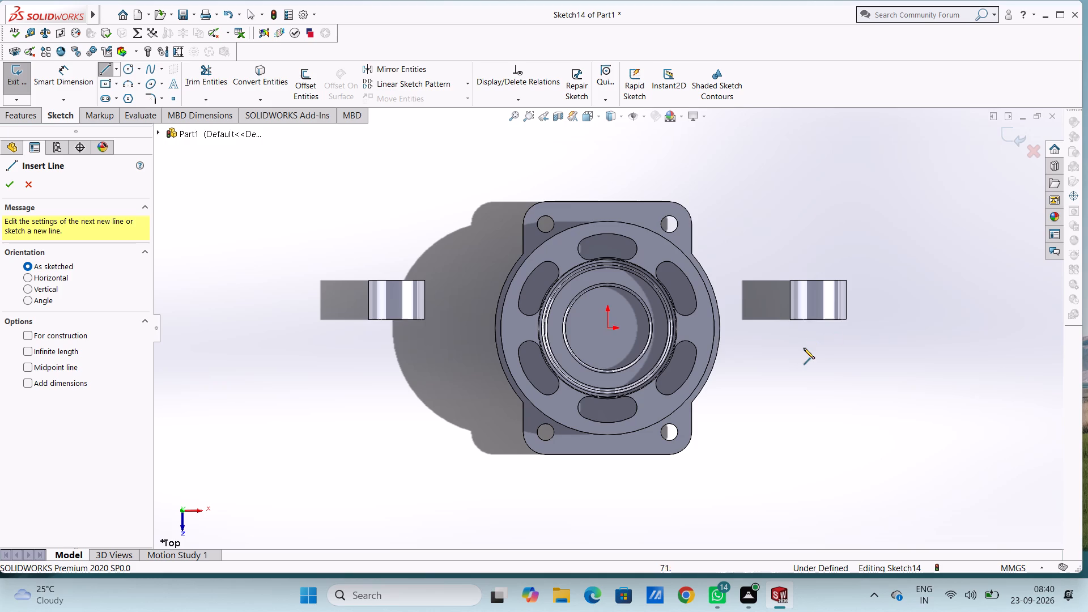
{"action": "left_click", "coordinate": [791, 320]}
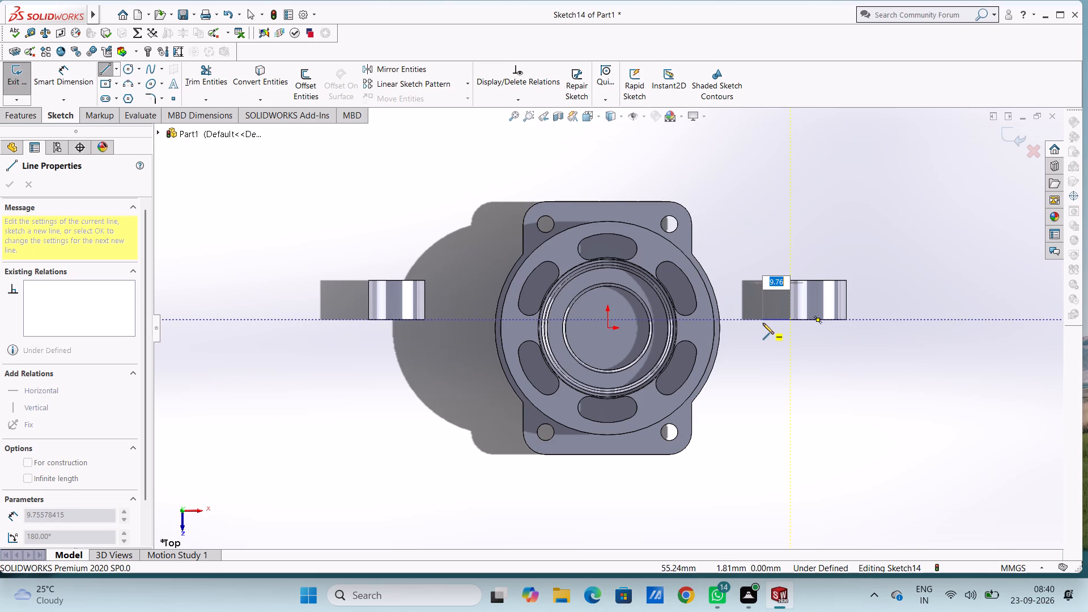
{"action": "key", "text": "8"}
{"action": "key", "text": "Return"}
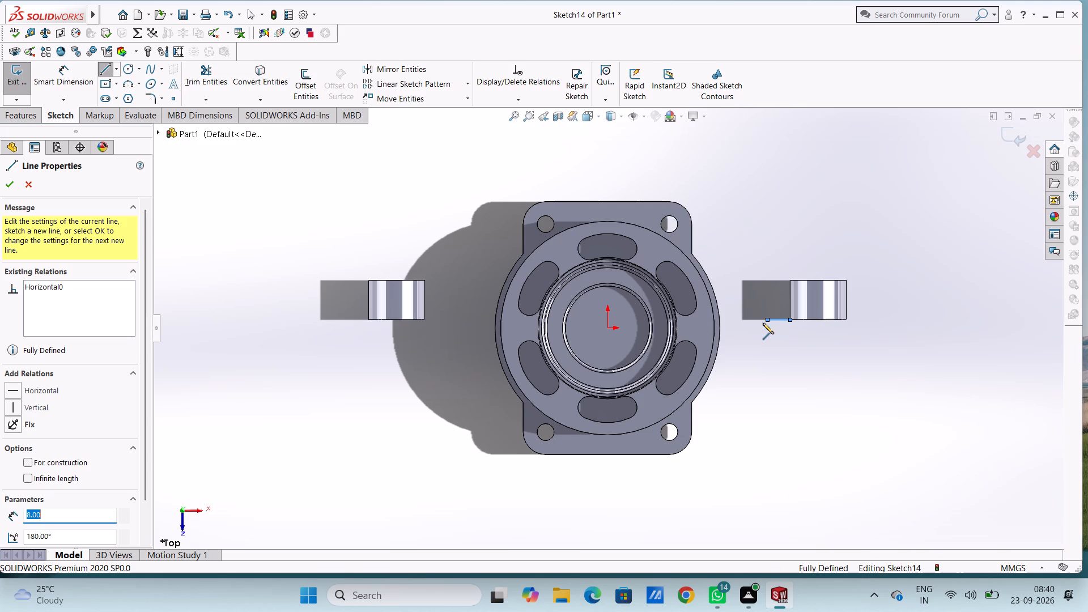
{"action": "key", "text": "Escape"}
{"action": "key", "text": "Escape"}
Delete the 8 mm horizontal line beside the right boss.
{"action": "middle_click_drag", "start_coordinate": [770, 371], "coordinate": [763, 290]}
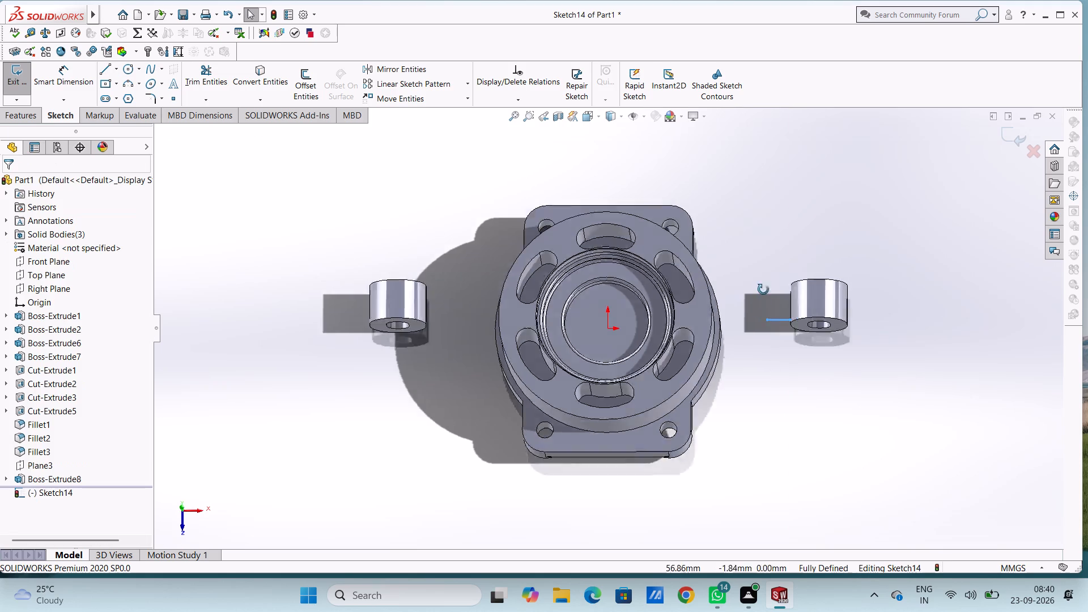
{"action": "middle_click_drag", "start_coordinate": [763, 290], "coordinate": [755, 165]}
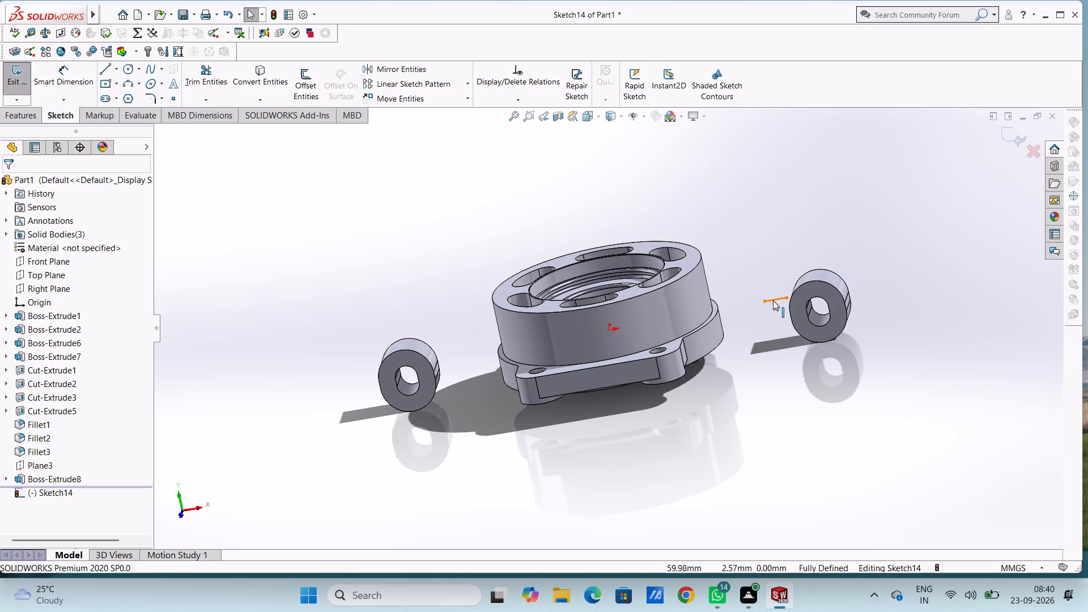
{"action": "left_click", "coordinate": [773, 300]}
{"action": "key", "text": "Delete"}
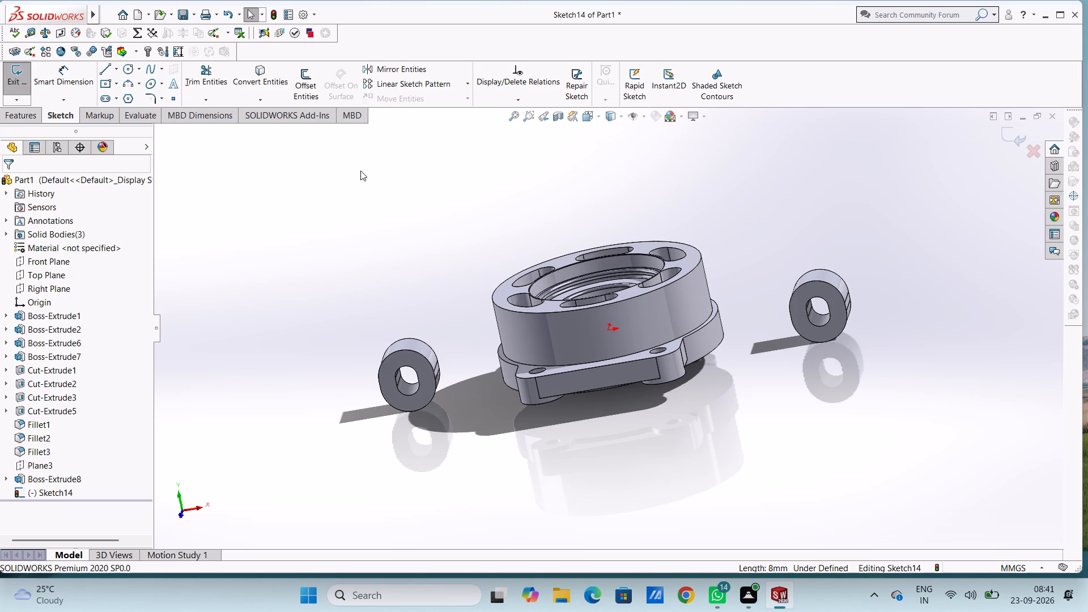
Sketch a 3-point arc of 10 mm radius outward from where the plate's upper right straight edge meets its round edge.
{"action": "key", "text": "ctrl+5"}
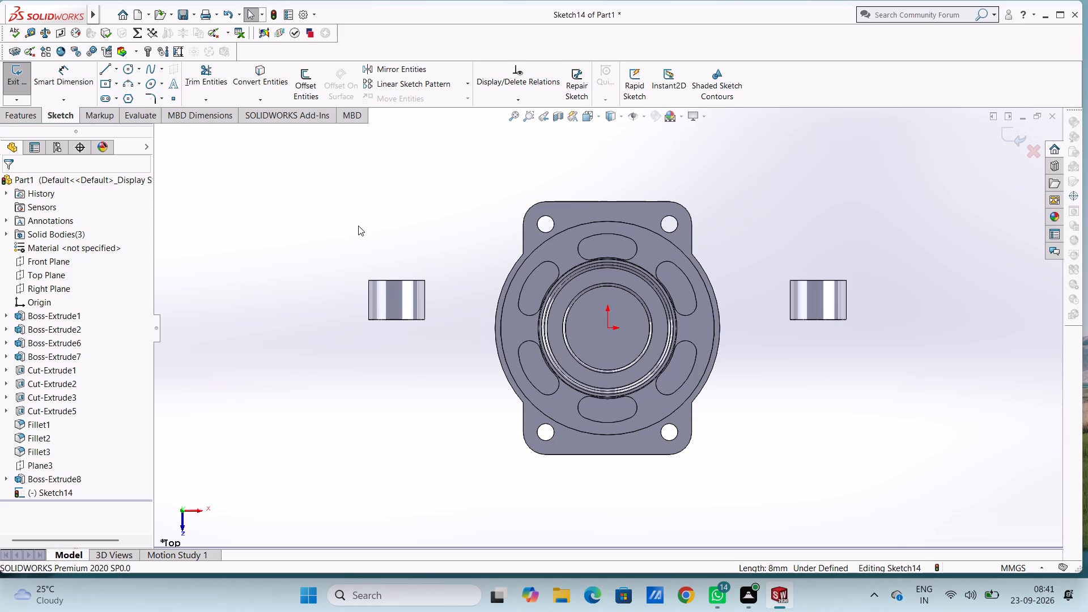
{"action": "left_click", "coordinate": [133, 86]}
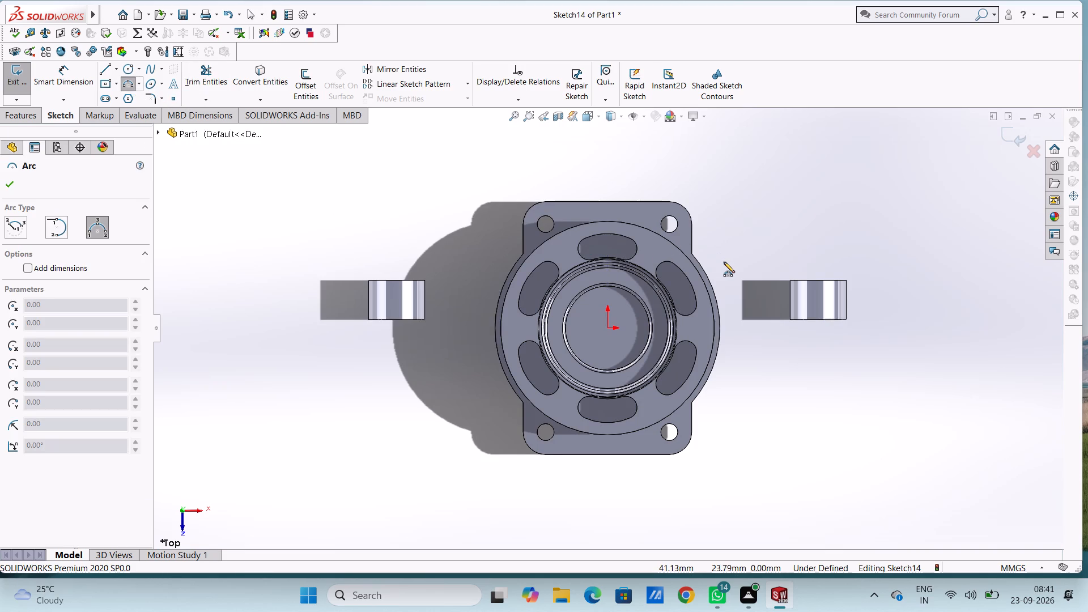
{"action": "left_click", "coordinate": [691, 253]}
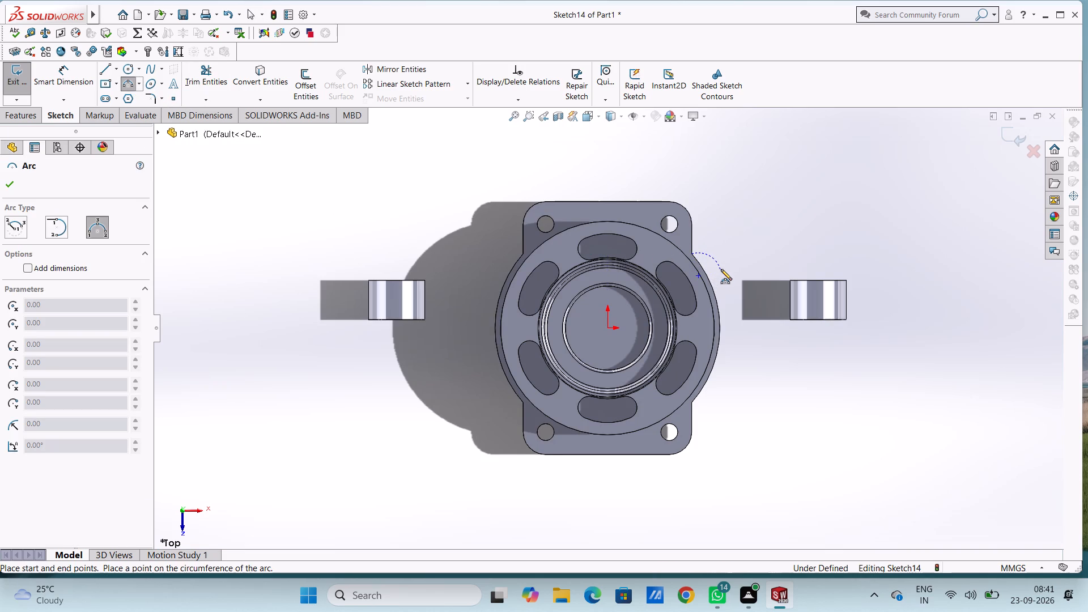
{"action": "left_click", "coordinate": [721, 269]}
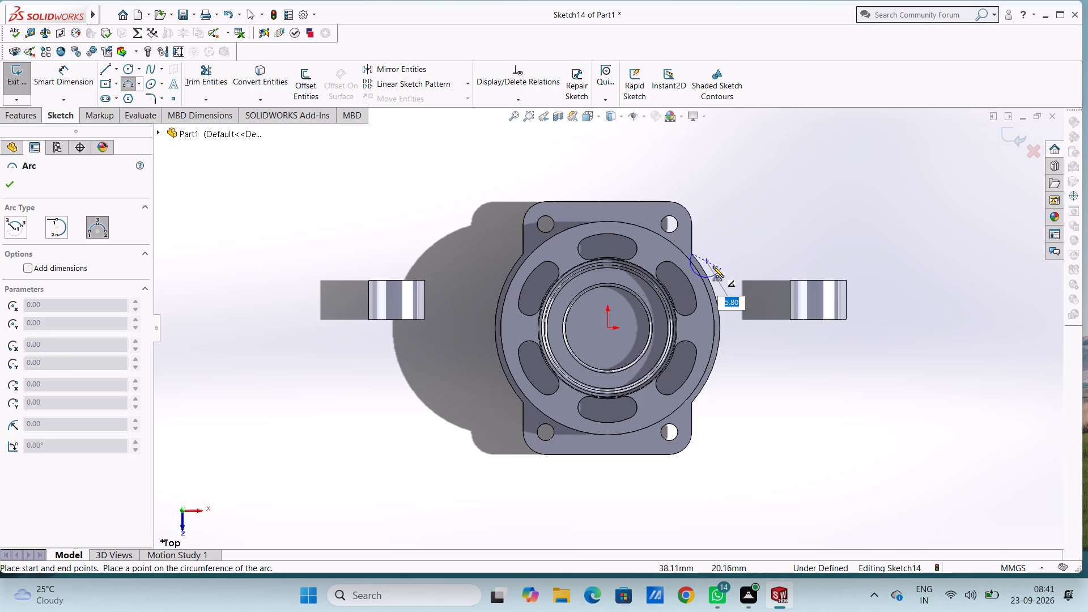
{"action": "type", "text": "10"}
{"action": "key", "text": "Return"}
{"action": "key", "text": "Escape"}
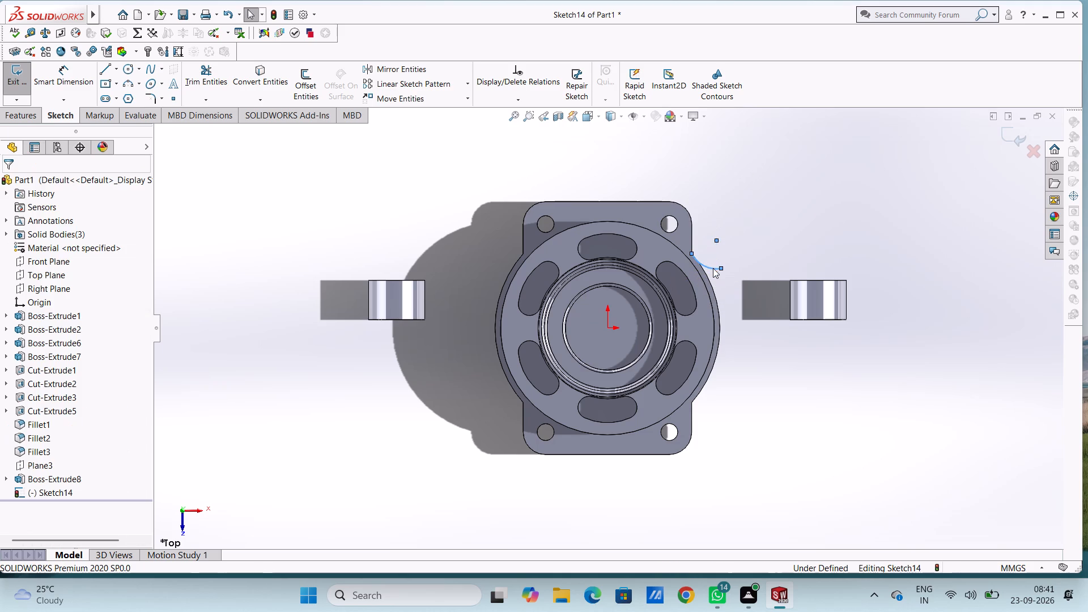
{"action": "key", "text": "Escape"}
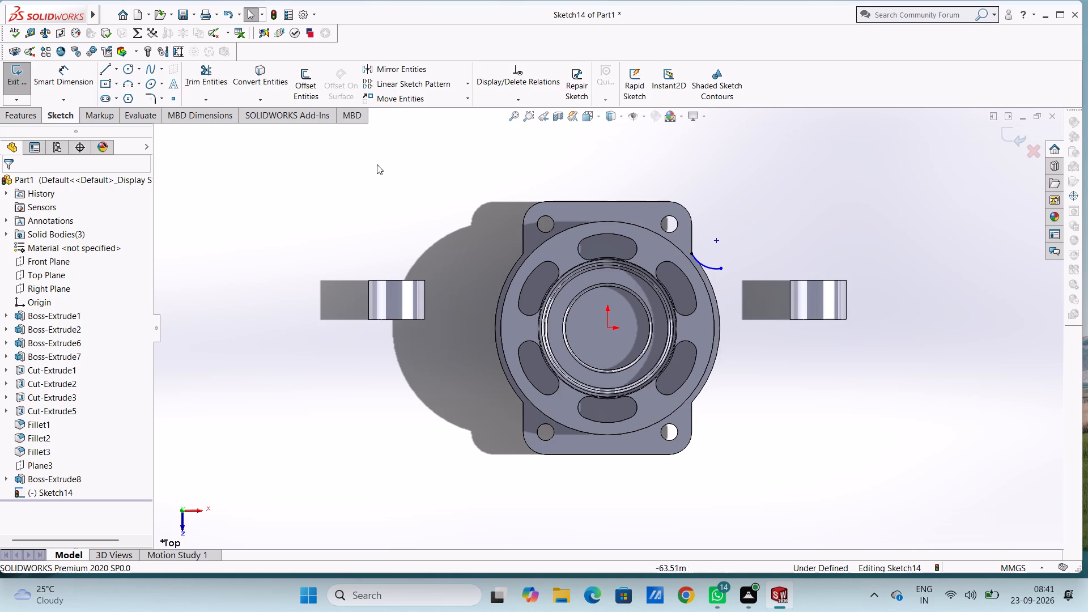
Dimension the new arc's radius, placing the dimension above and to the right of the plate.
{"action": "left_click", "coordinate": [69, 76]}
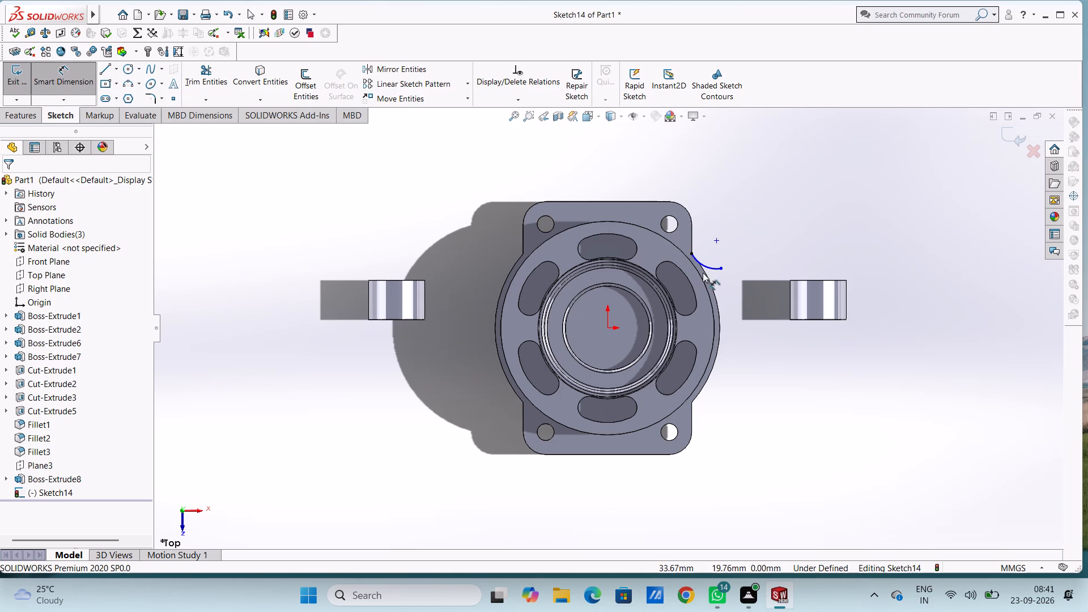
{"action": "left_click", "coordinate": [708, 267]}
{"action": "left_click", "coordinate": [771, 178]}
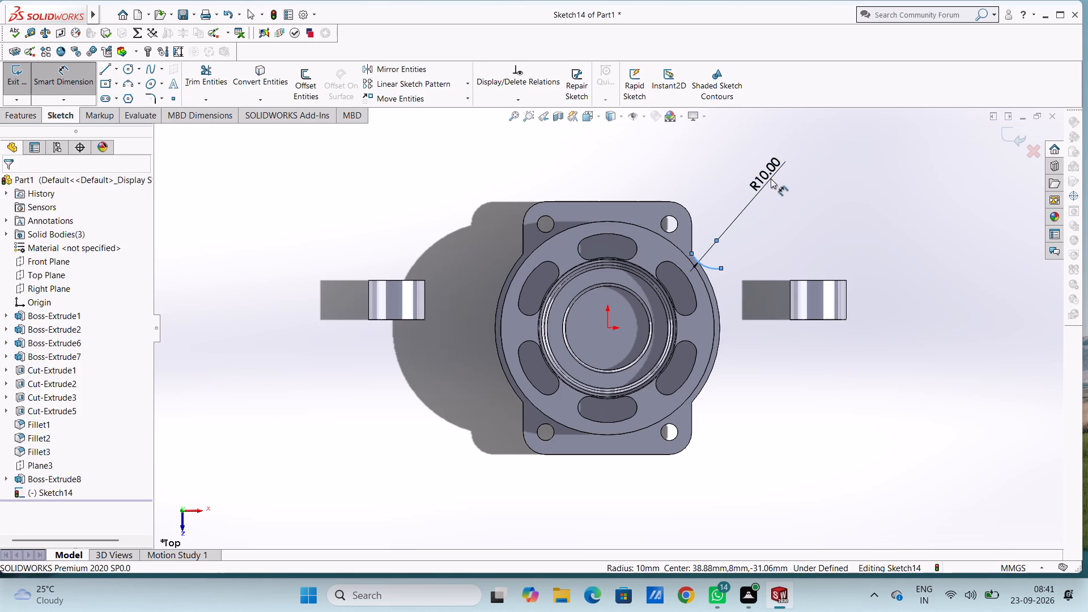
{"action": "left_click", "coordinate": [722, 163]}
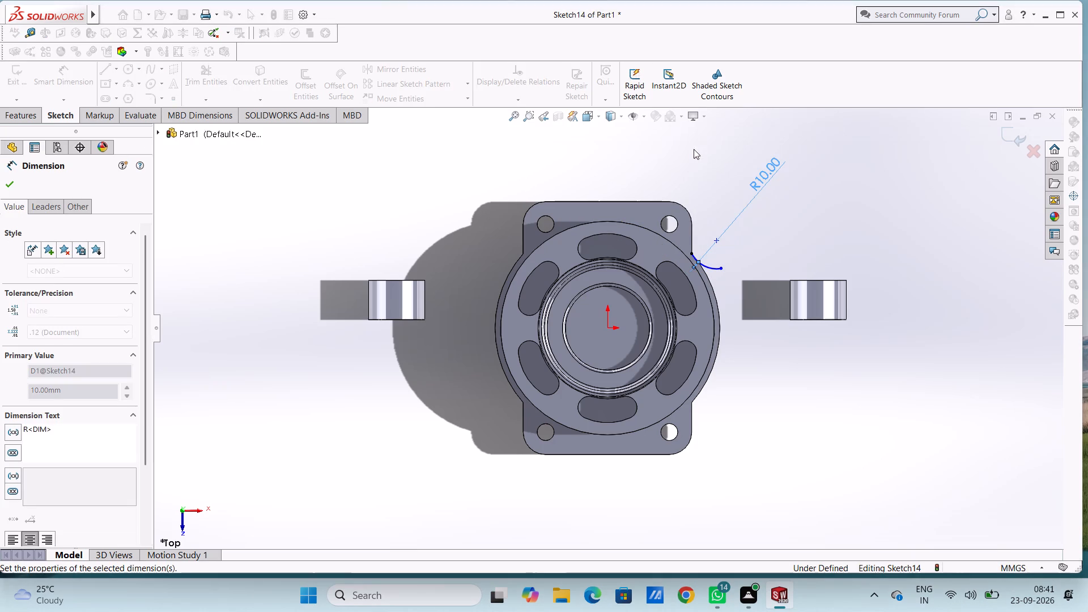
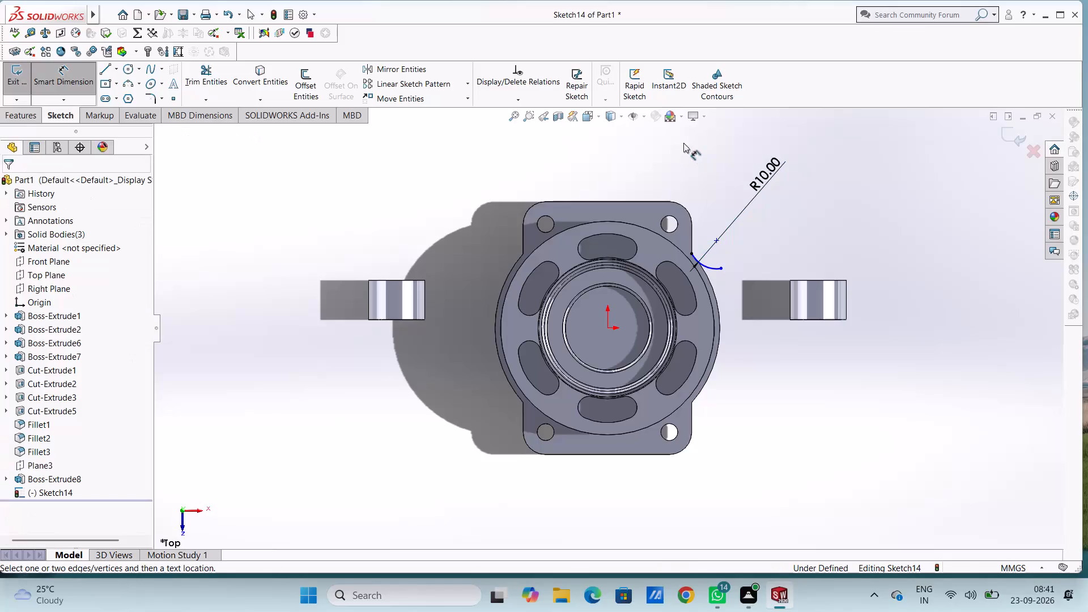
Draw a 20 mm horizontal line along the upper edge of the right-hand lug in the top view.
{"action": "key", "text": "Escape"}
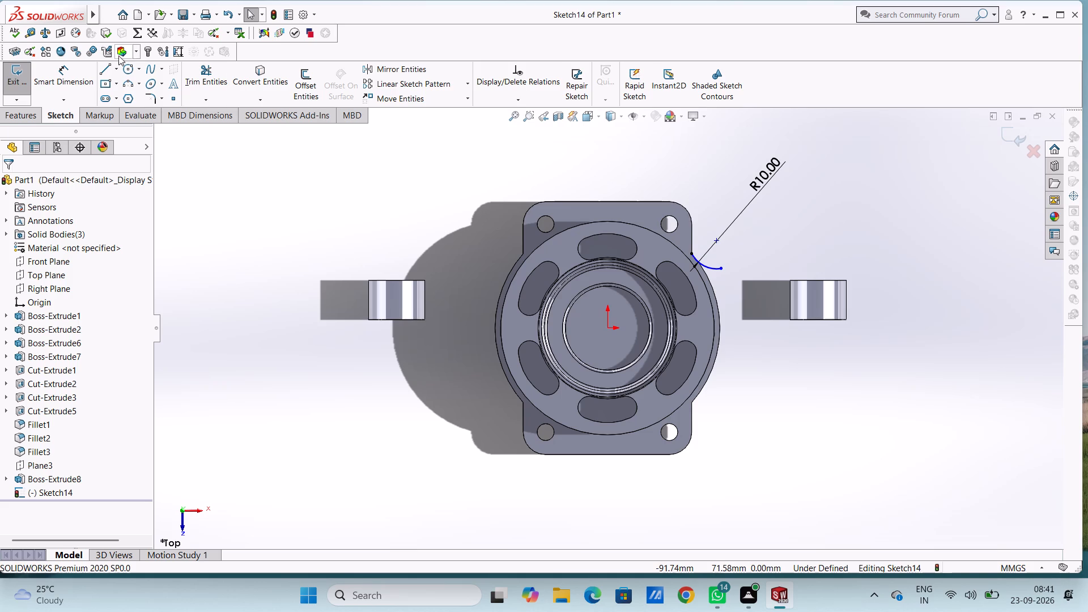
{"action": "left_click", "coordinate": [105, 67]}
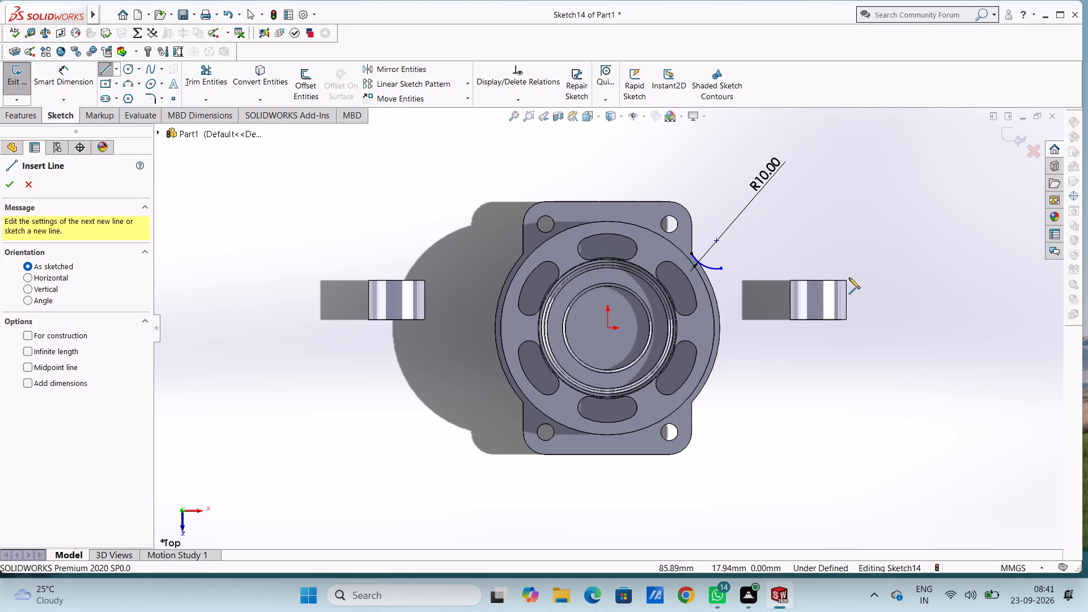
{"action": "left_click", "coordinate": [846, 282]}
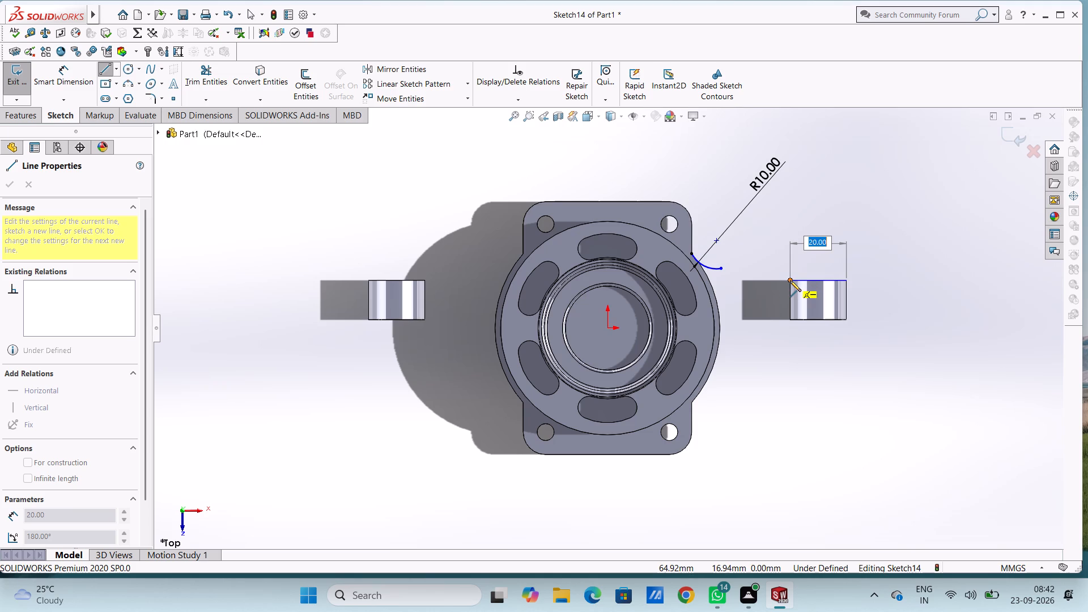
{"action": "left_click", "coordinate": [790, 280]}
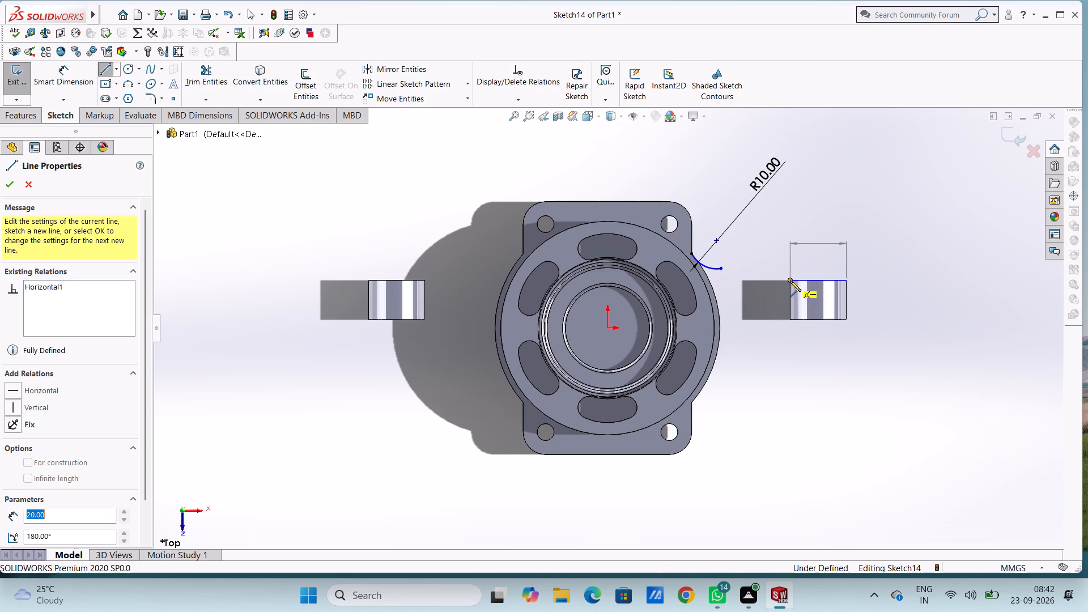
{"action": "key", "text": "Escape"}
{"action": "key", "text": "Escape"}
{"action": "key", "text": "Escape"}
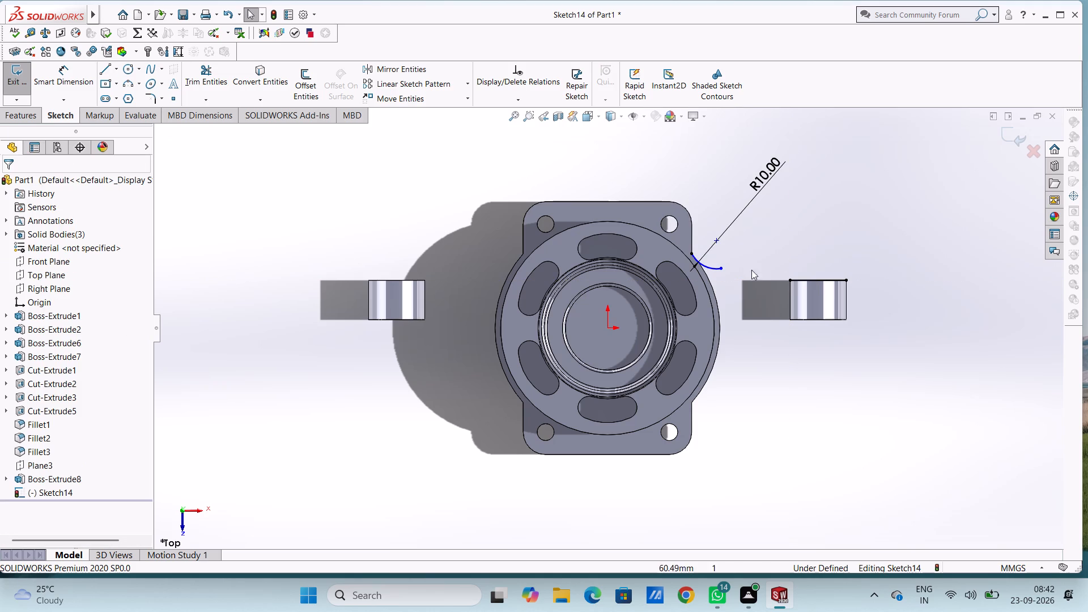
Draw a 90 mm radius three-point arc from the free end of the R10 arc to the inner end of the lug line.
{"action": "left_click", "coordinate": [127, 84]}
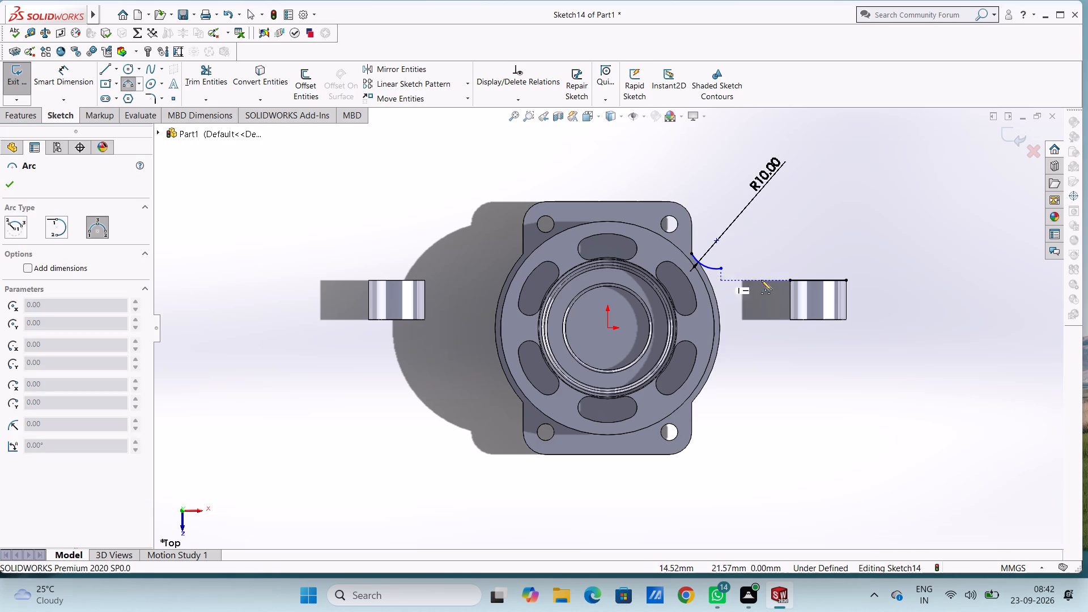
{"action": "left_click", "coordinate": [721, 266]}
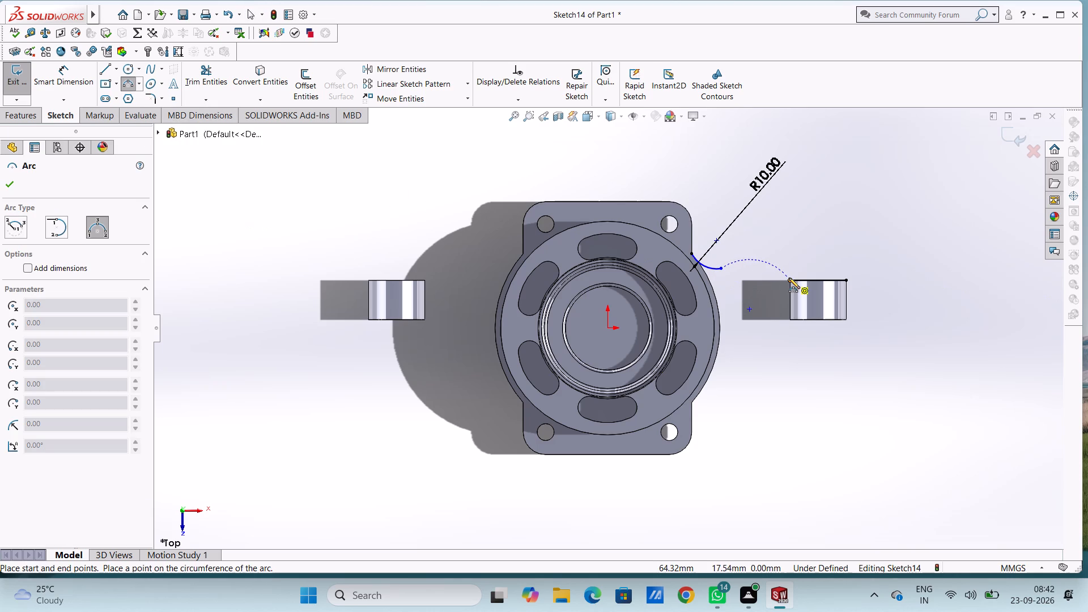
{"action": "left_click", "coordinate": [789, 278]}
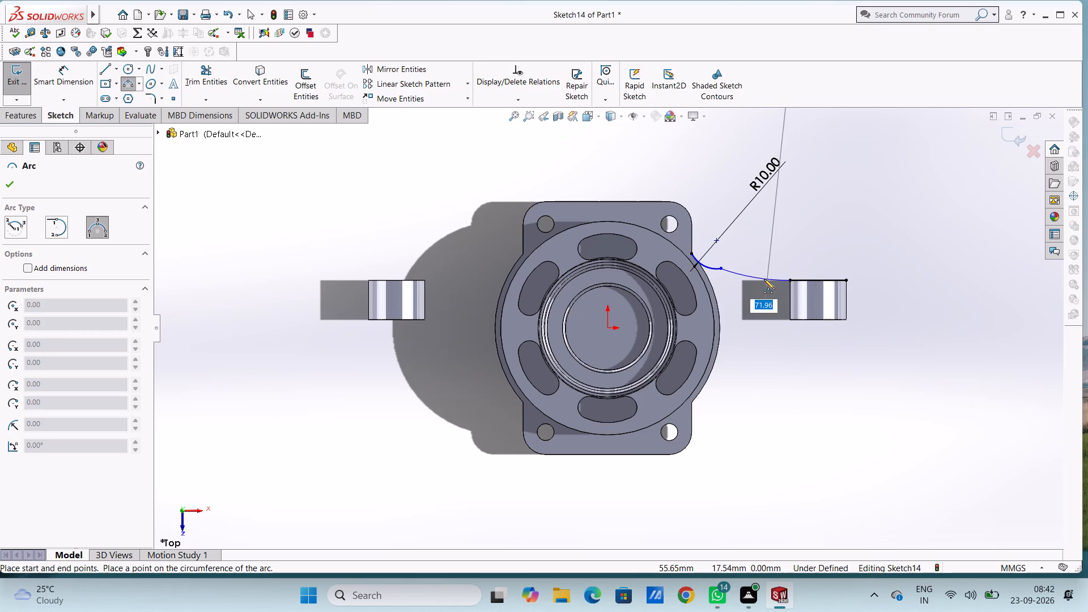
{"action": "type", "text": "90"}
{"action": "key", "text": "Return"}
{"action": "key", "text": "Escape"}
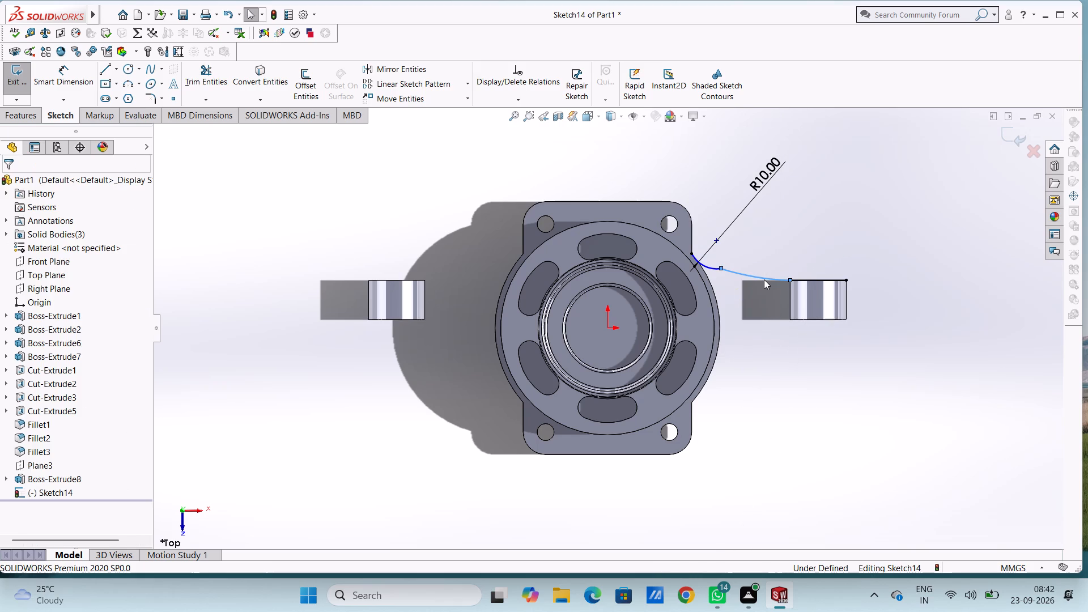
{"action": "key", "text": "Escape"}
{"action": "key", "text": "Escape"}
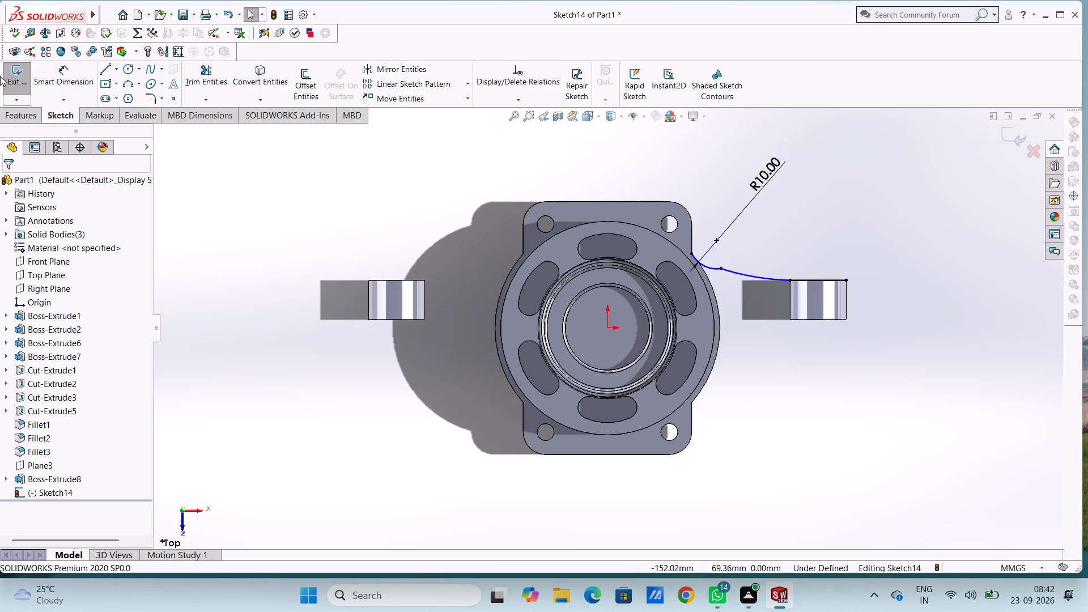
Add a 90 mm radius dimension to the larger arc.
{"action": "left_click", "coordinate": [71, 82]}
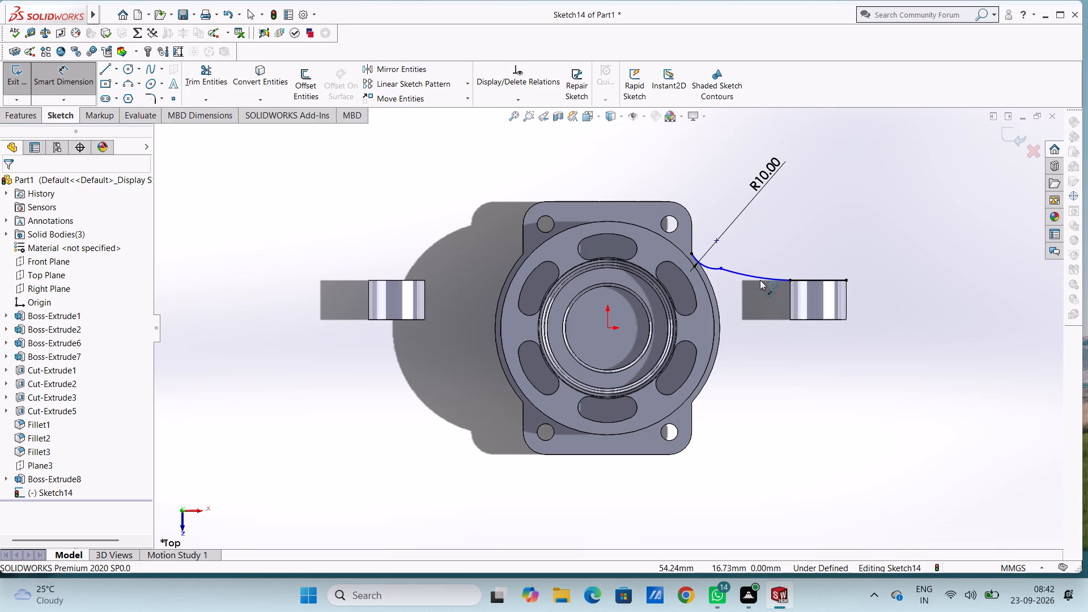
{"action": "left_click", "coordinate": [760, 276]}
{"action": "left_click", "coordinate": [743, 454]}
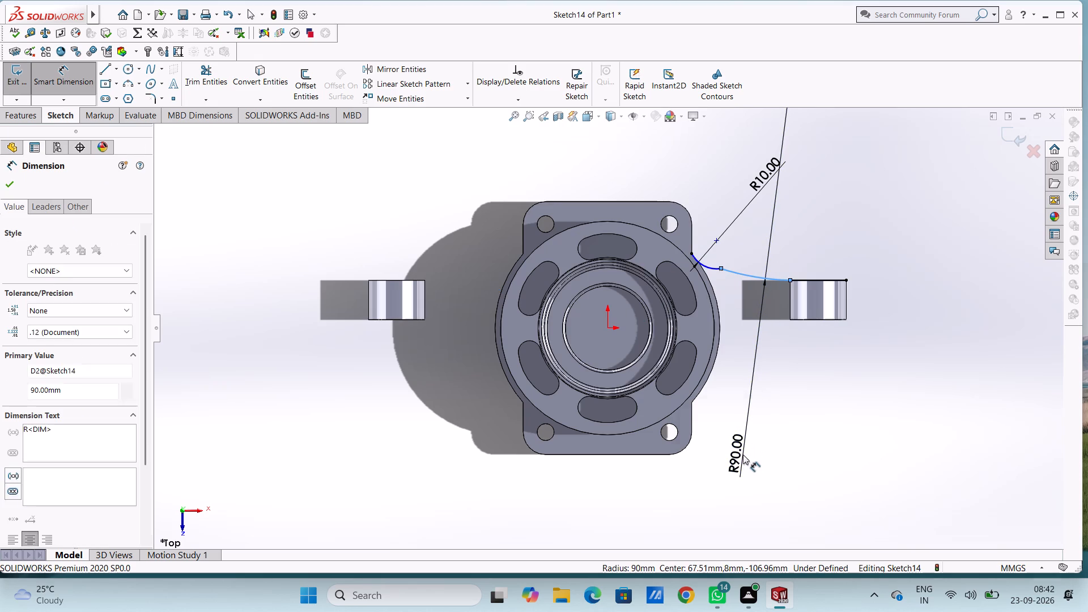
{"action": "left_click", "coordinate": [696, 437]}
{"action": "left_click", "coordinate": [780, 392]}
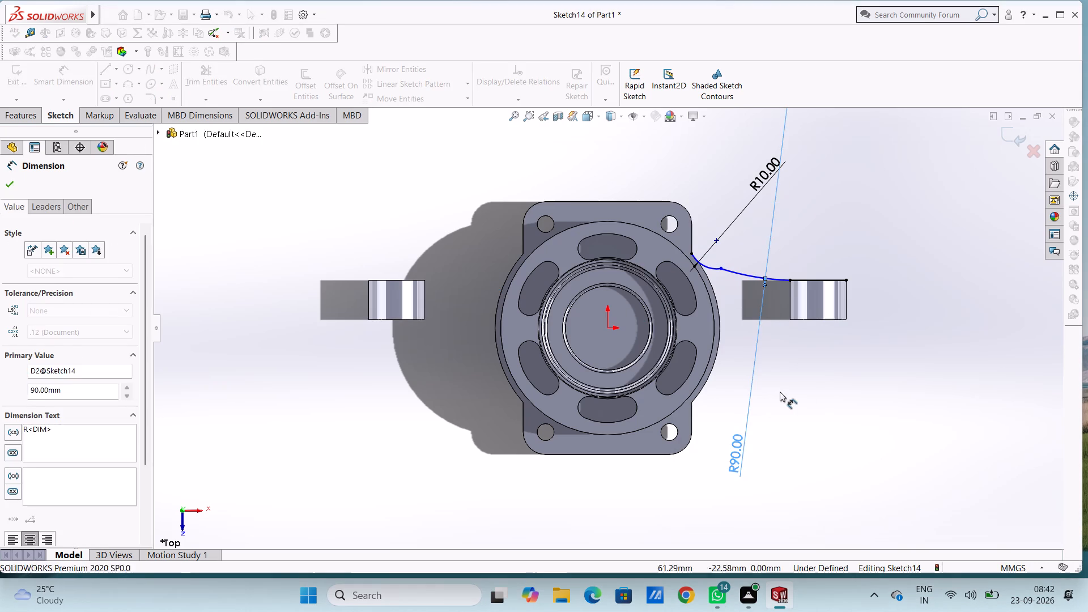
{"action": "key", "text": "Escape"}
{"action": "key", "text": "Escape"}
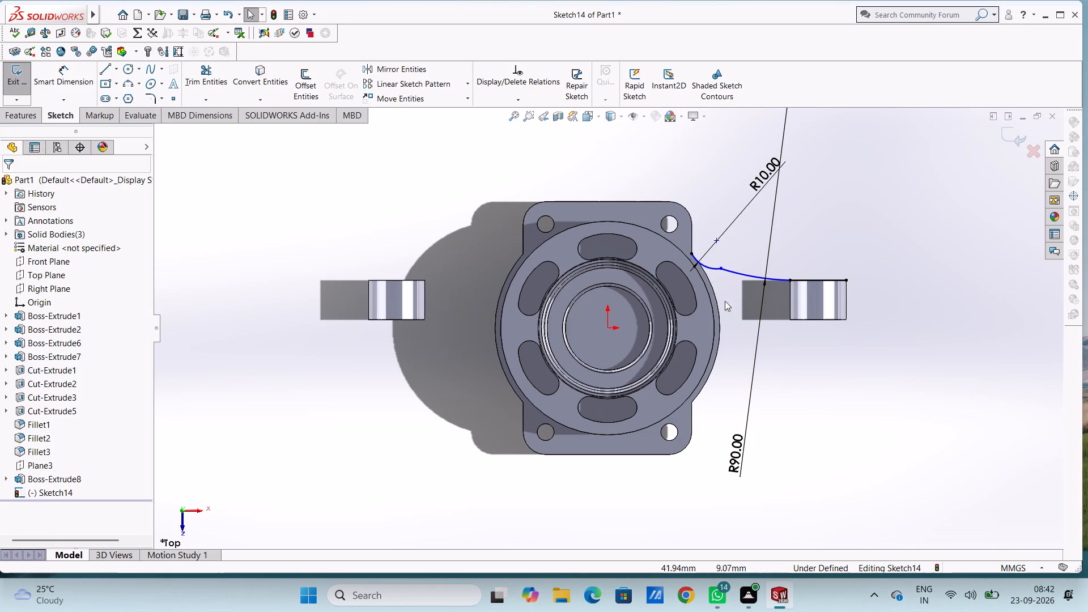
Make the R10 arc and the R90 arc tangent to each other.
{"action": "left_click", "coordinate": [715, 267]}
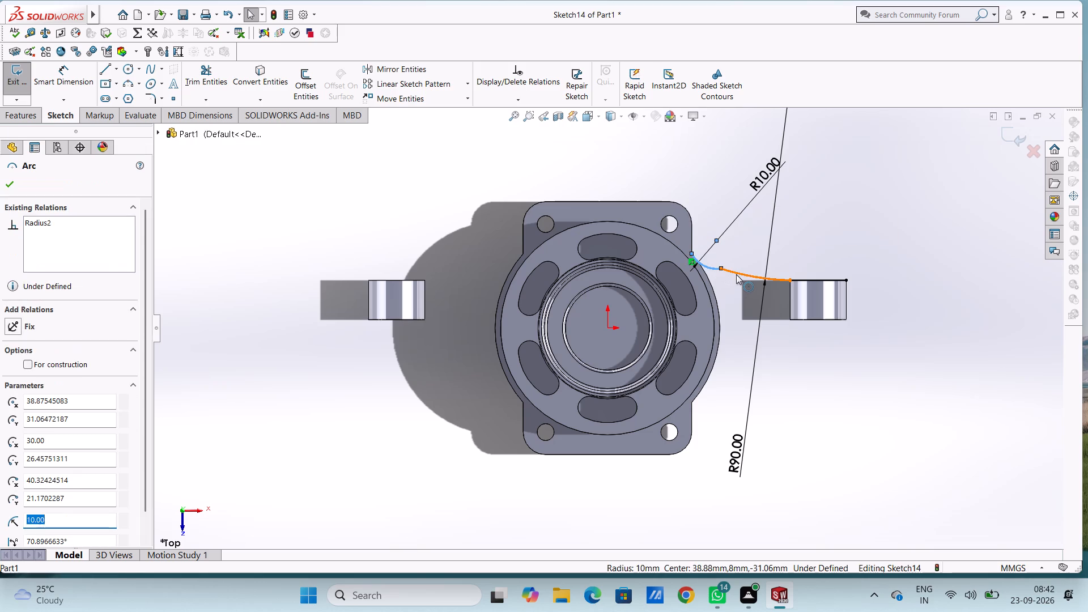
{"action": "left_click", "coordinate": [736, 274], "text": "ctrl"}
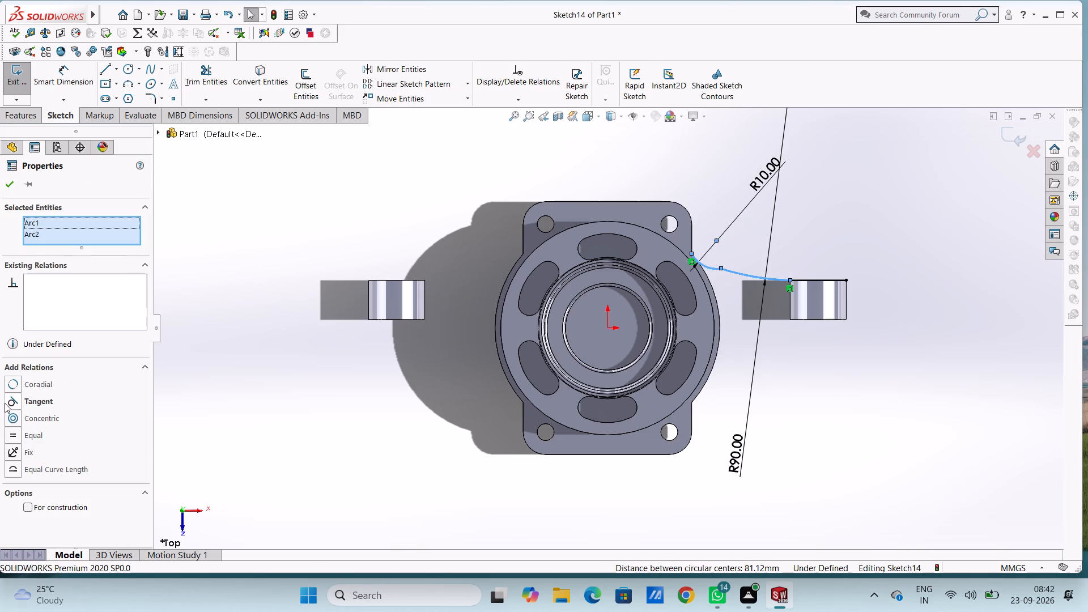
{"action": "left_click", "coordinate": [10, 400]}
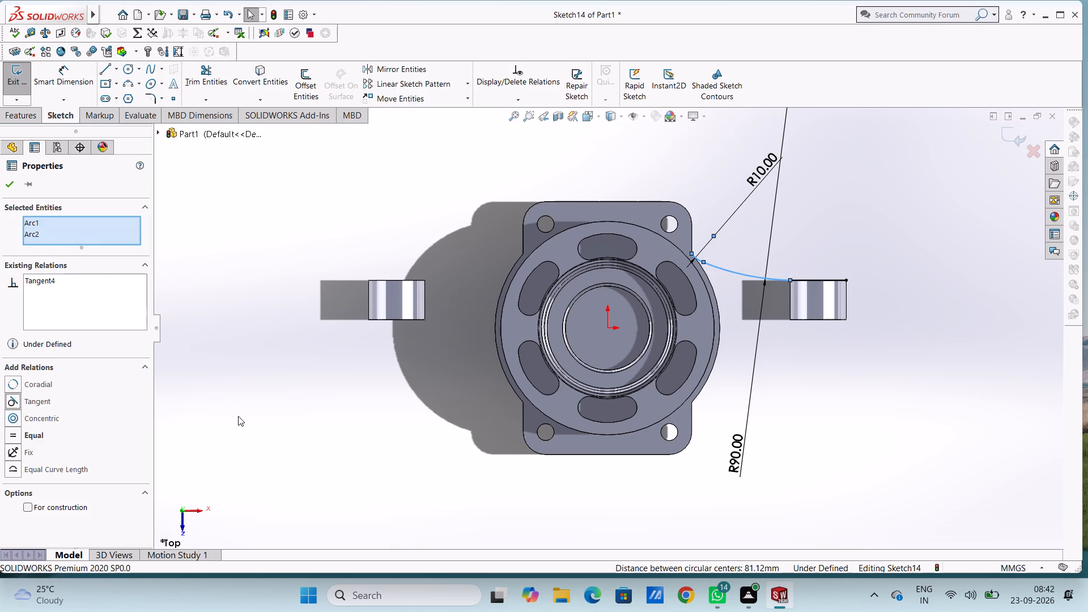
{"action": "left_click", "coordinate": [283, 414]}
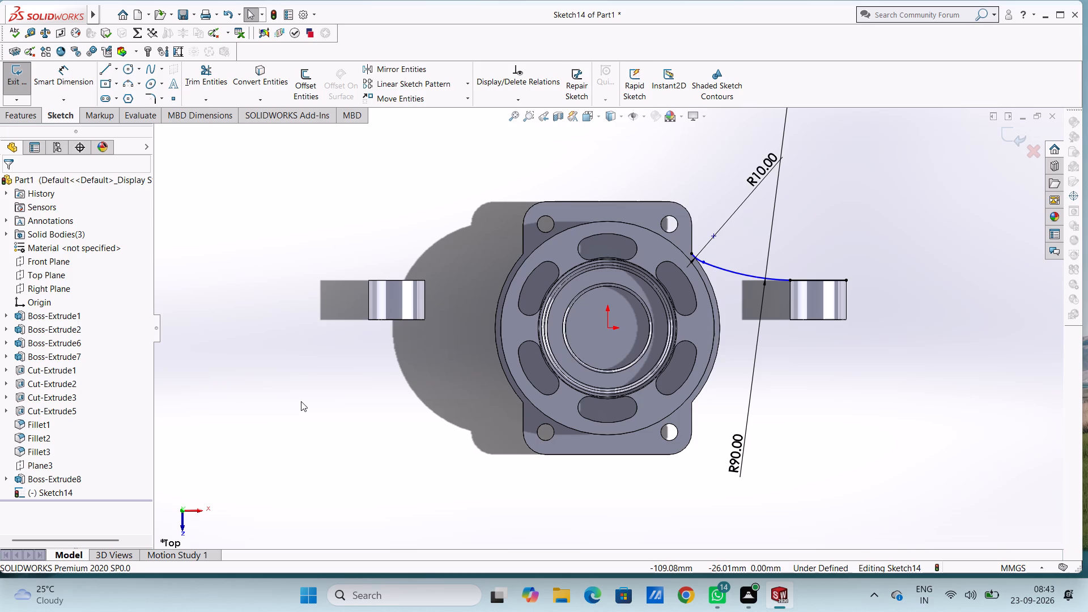
Undo all of Sketch14 and the Boss-Extrude8 lug extrusion, going back to editing Sketch13.
{"action": "key", "text": "ctrl+z"}
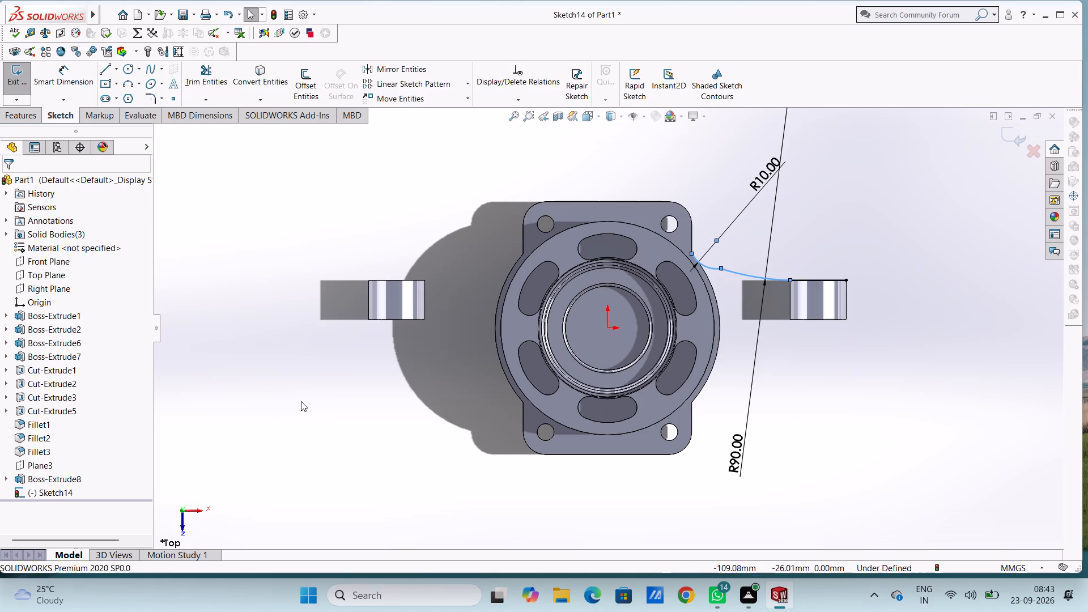
{"action": "key", "text": "ctrl+z"}
{"action": "key", "text": "ctrl+z"}
{"action": "key", "text": "ctrl+z"}
{"action": "key", "text": "ctrl+z"}
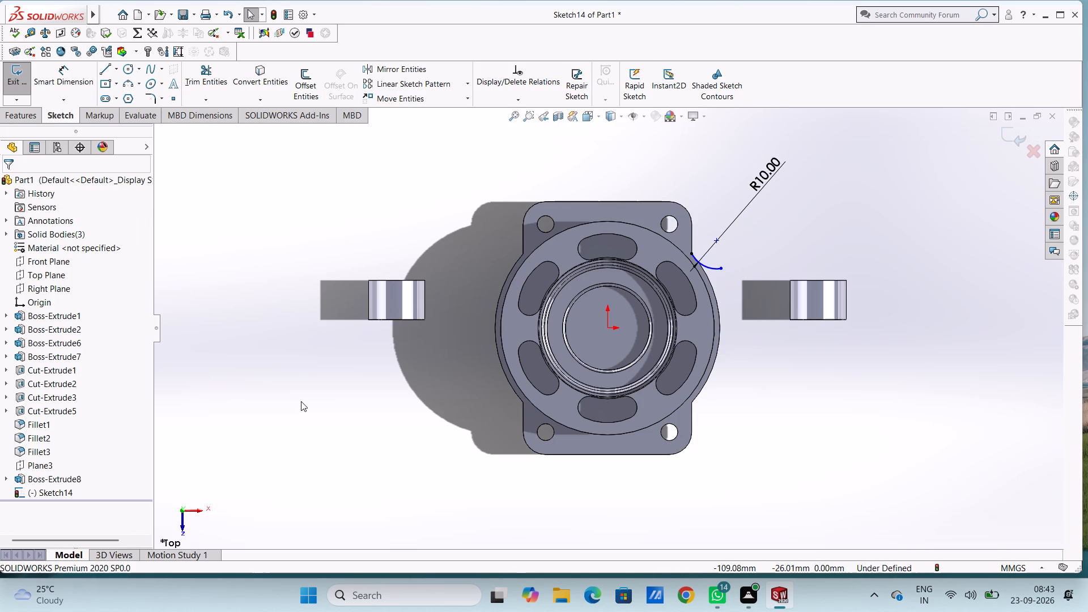
{"action": "key", "text": "ctrl+z"}
{"action": "key", "text": "ctrl+z"}
{"action": "key", "text": "ctrl+z"}
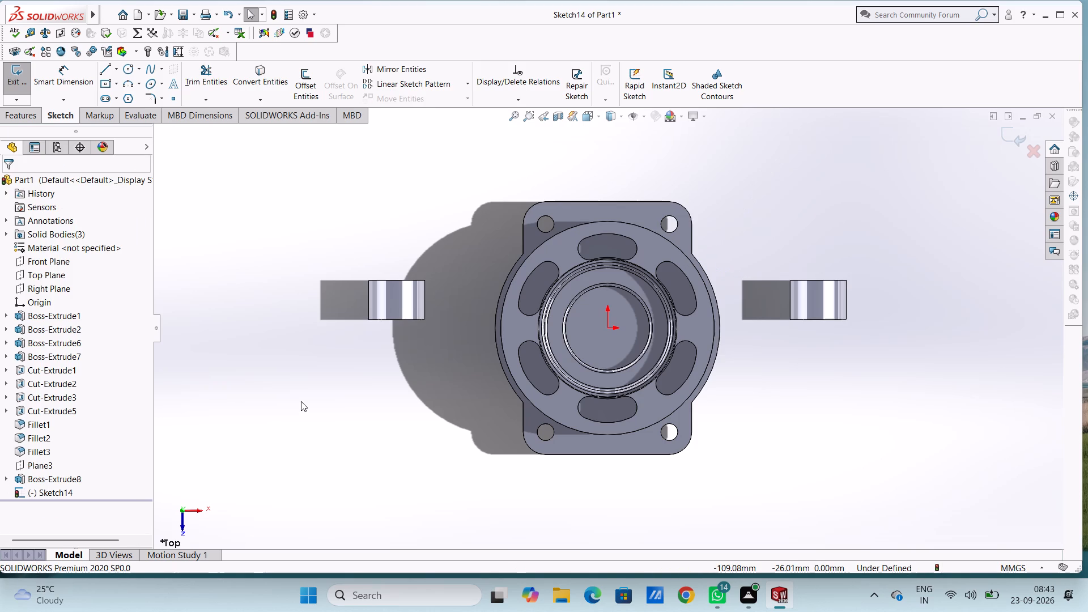
{"action": "key", "text": "ctrl+z"}
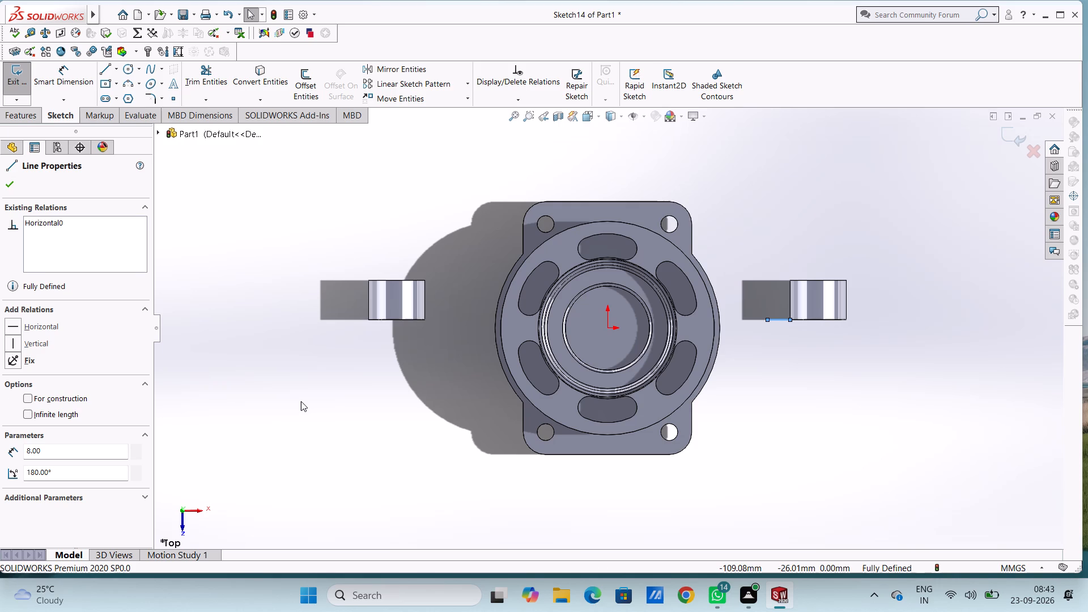
{"action": "key", "text": "ctrl+z"}
{"action": "key", "text": "ctrl+z"}
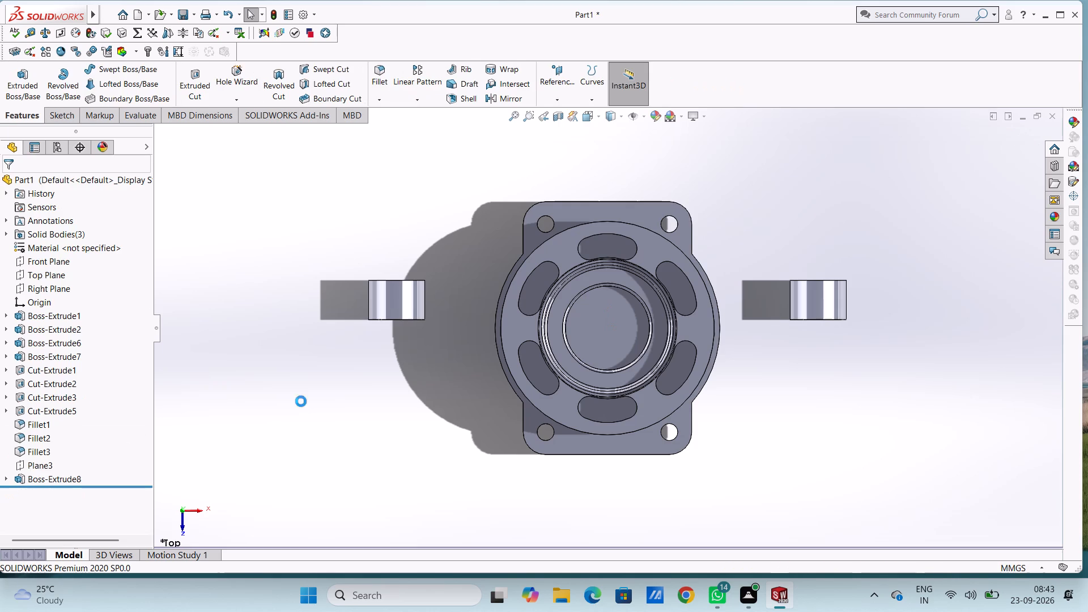
{"action": "key", "text": "ctrl+z"}
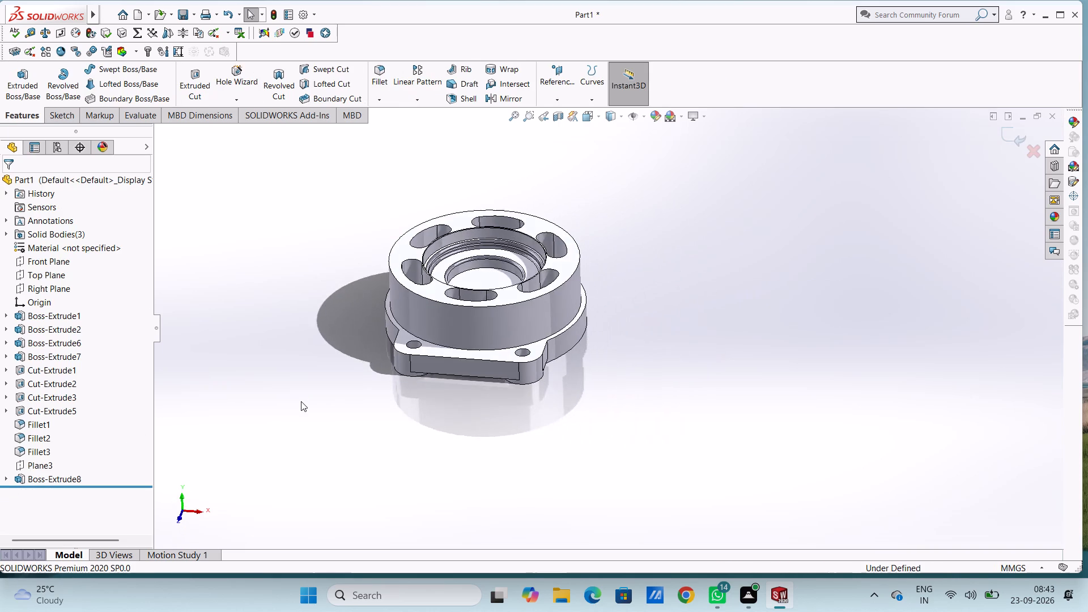
In the front view, draw a 10 mm horizontal line outward from the base flange's upper corner on the dimensioned slot's side.
{"action": "key", "text": "ctrl+1"}
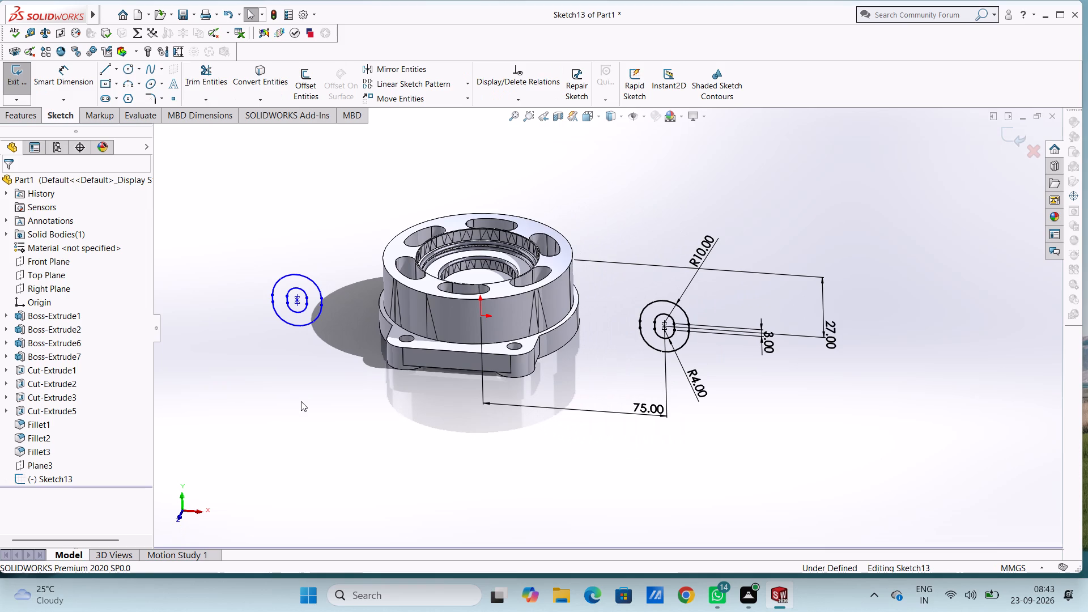
{"action": "scroll", "coordinate": [503, 264], "scroll_direction": "down", "scroll_amount": 4}
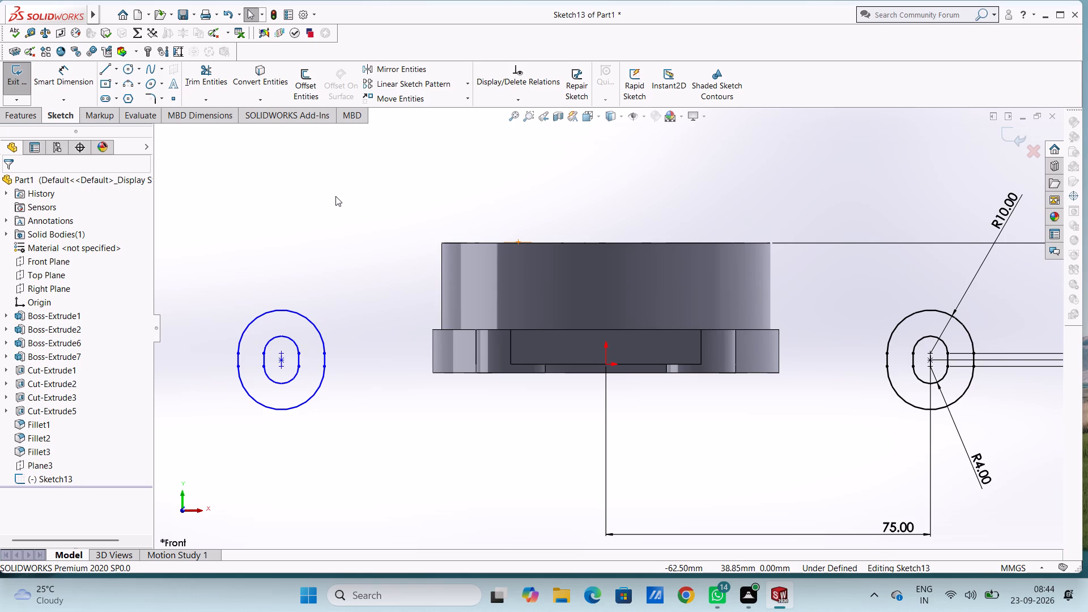
{"action": "left_click", "coordinate": [108, 69]}
{"action": "left_click", "coordinate": [780, 330]}
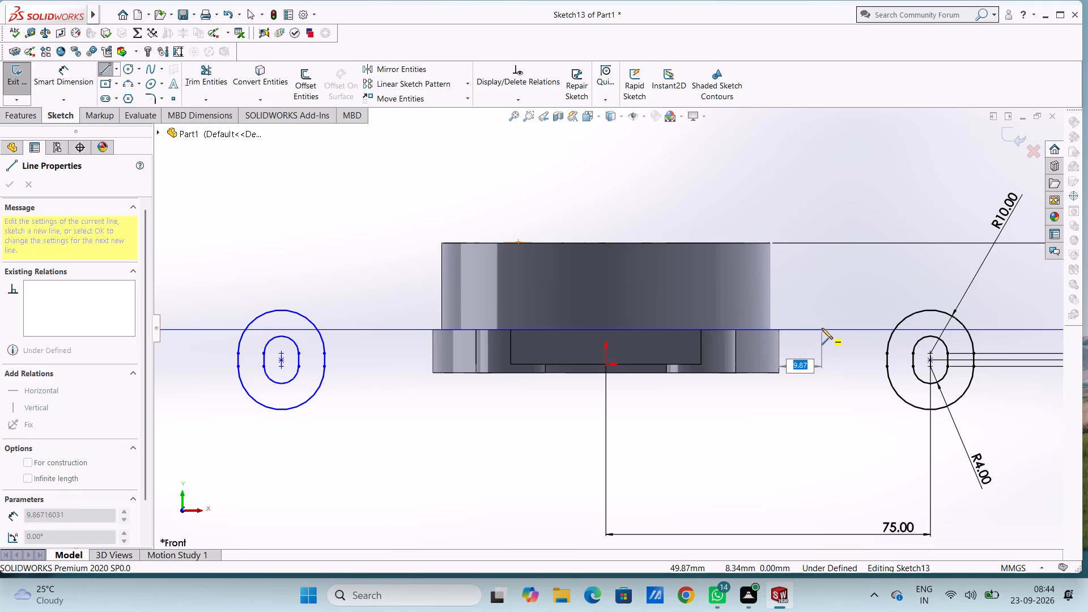
{"action": "type", "text": "10"}
{"action": "key", "text": "Return"}
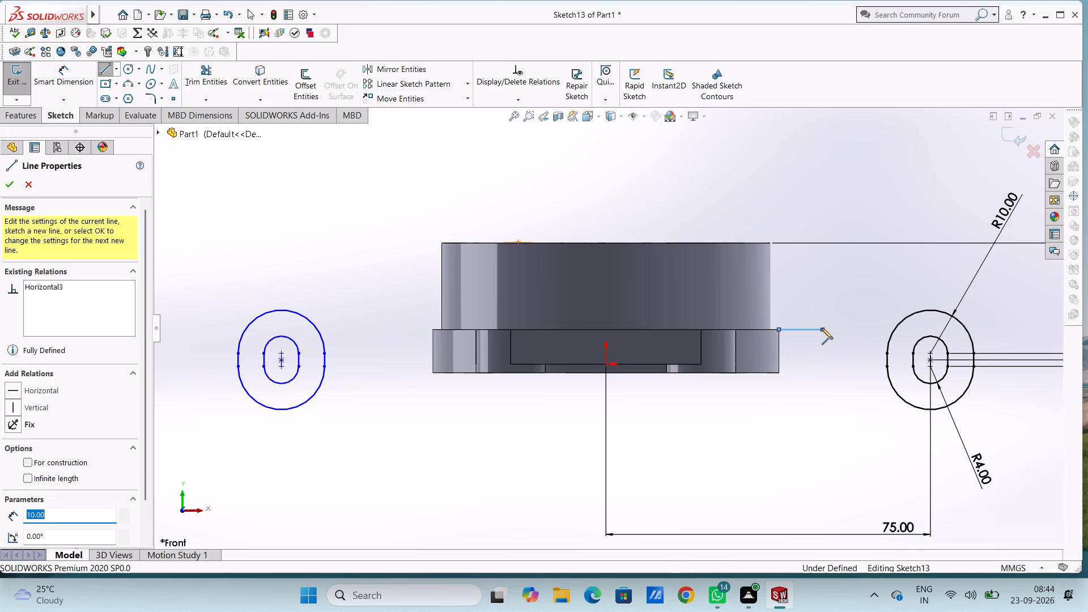
{"action": "key", "text": "Escape"}
{"action": "key", "text": "Escape"}
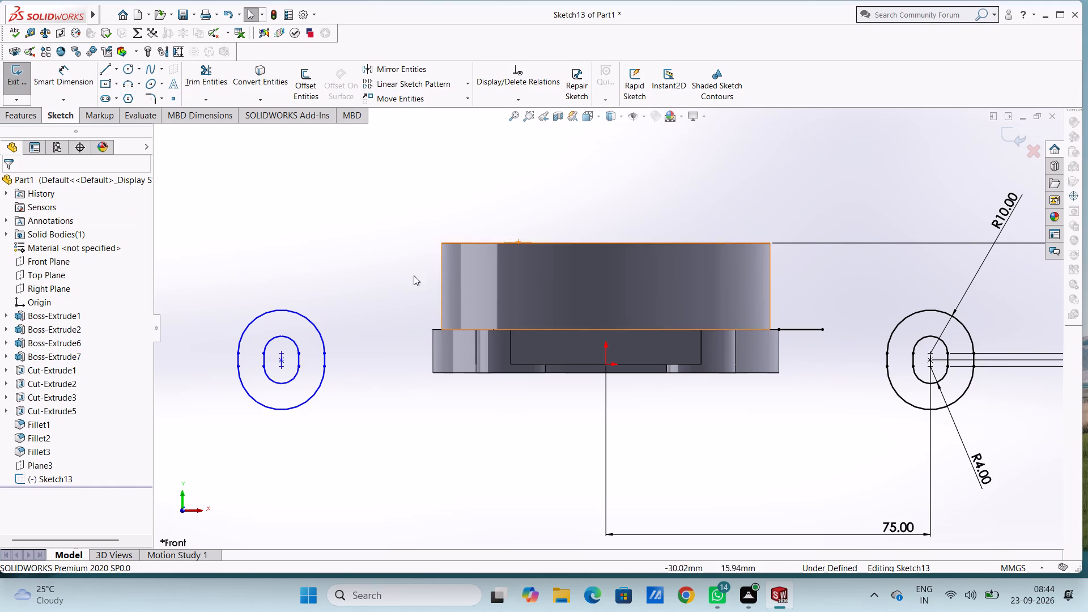
Draw a horizontal line from the outer end of the 10 mm line to just beyond the R10 slot outline.
{"action": "left_click", "coordinate": [101, 68]}
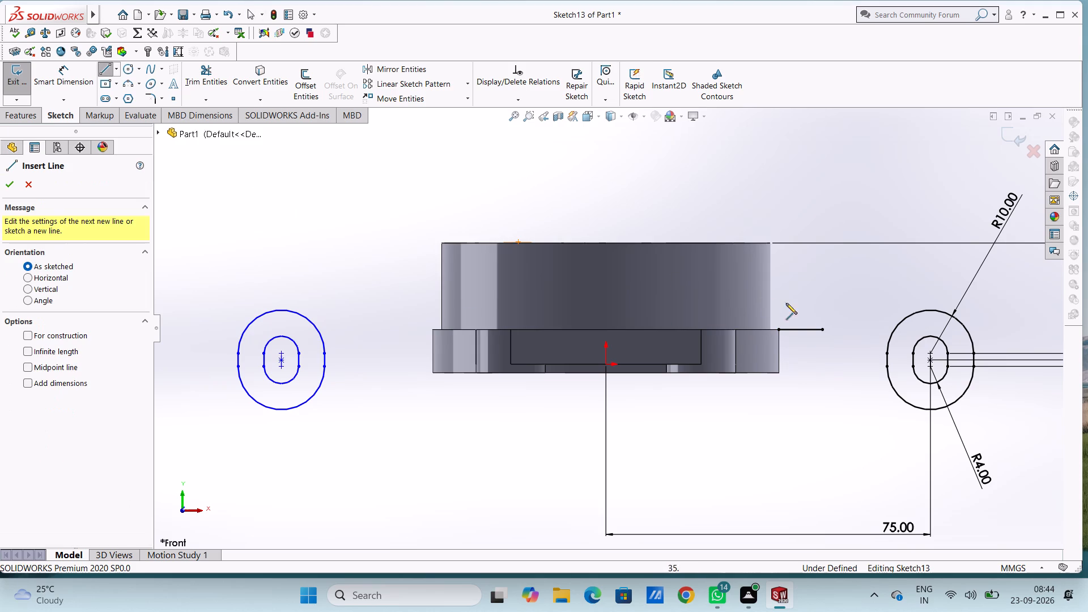
{"action": "left_click", "coordinate": [824, 329]}
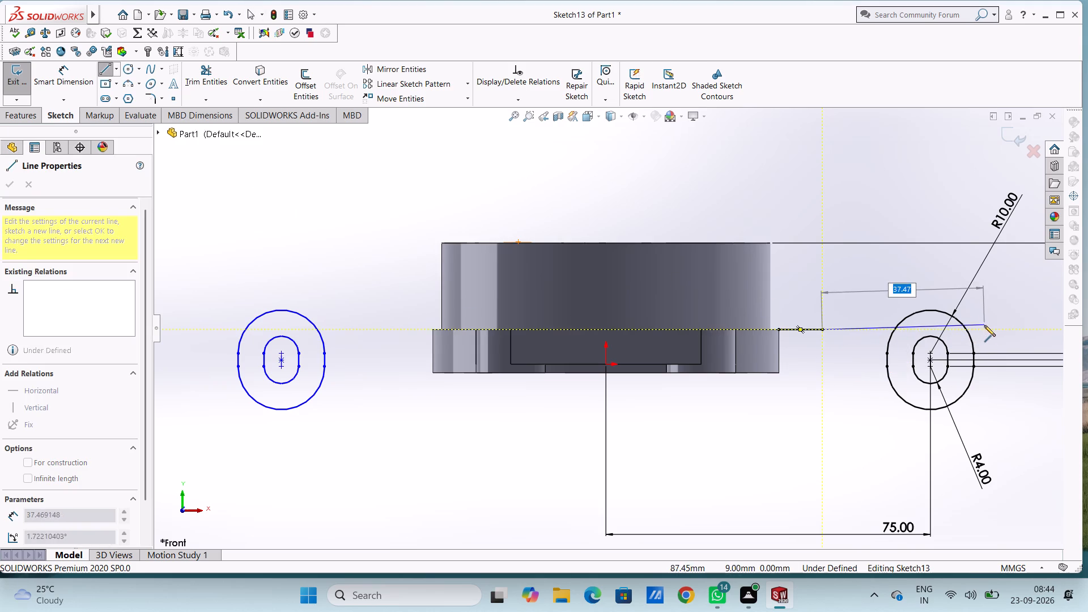
{"action": "left_click", "coordinate": [990, 328]}
{"action": "key", "text": "Escape"}
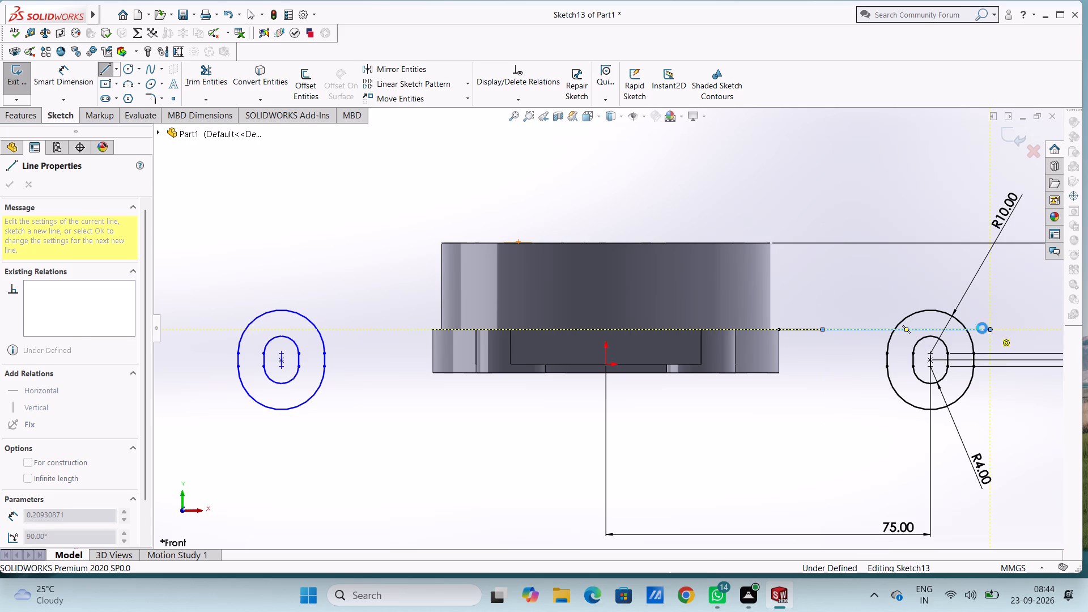
Draw a sloped line about 42 mm long from the 10 mm line's outer end, descending across the slot to beyond the R10 outline.
{"action": "left_click", "coordinate": [102, 72]}
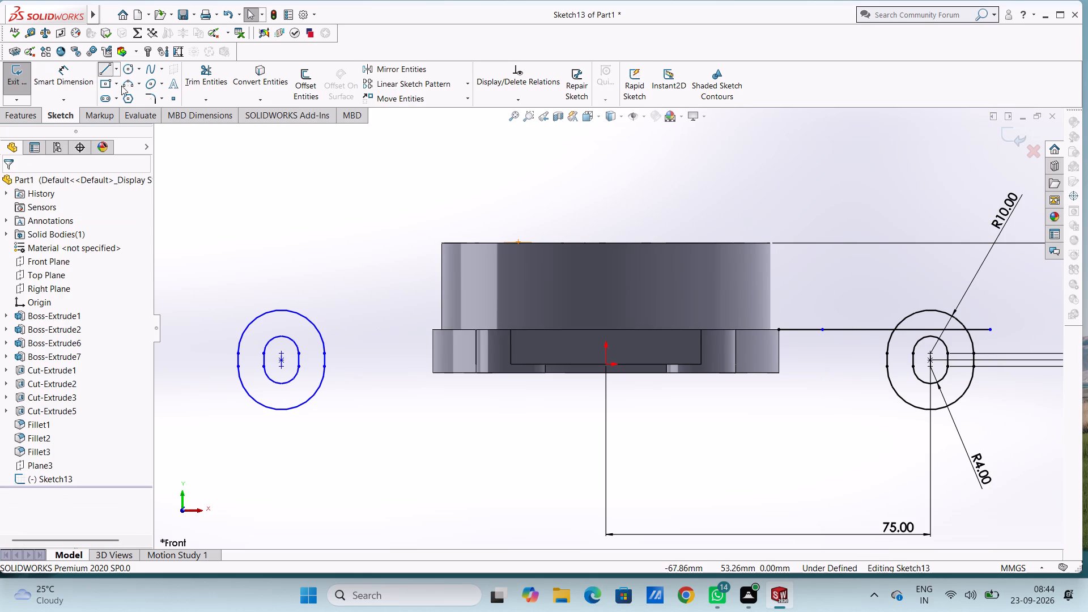
{"action": "left_click", "coordinate": [823, 328]}
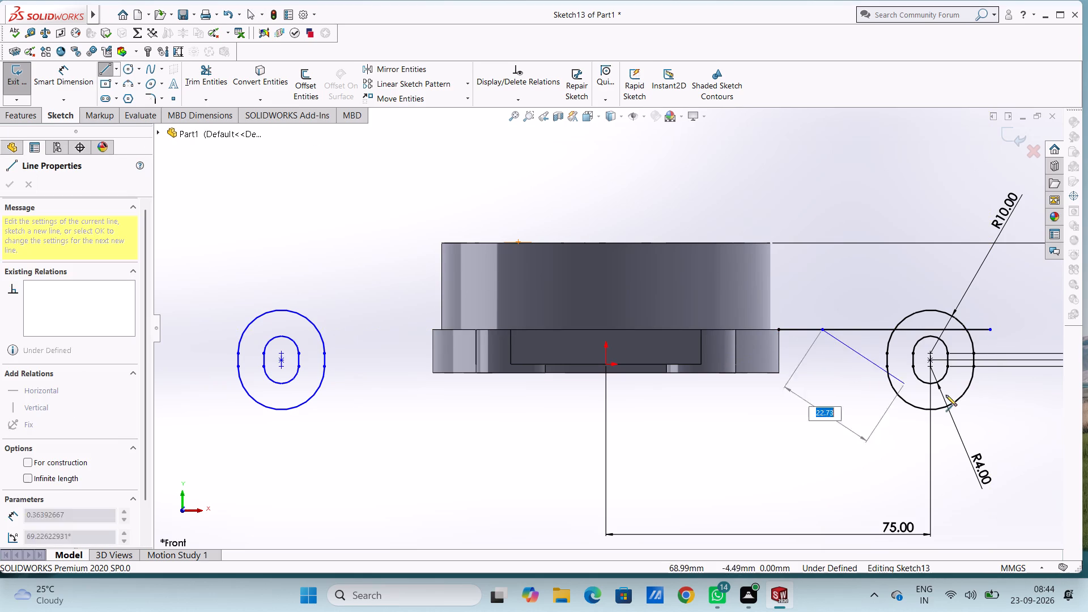
{"action": "left_click", "coordinate": [985, 412]}
{"action": "key", "text": "Escape"}
{"action": "key", "text": "Escape"}
{"action": "key", "text": "Escape"}
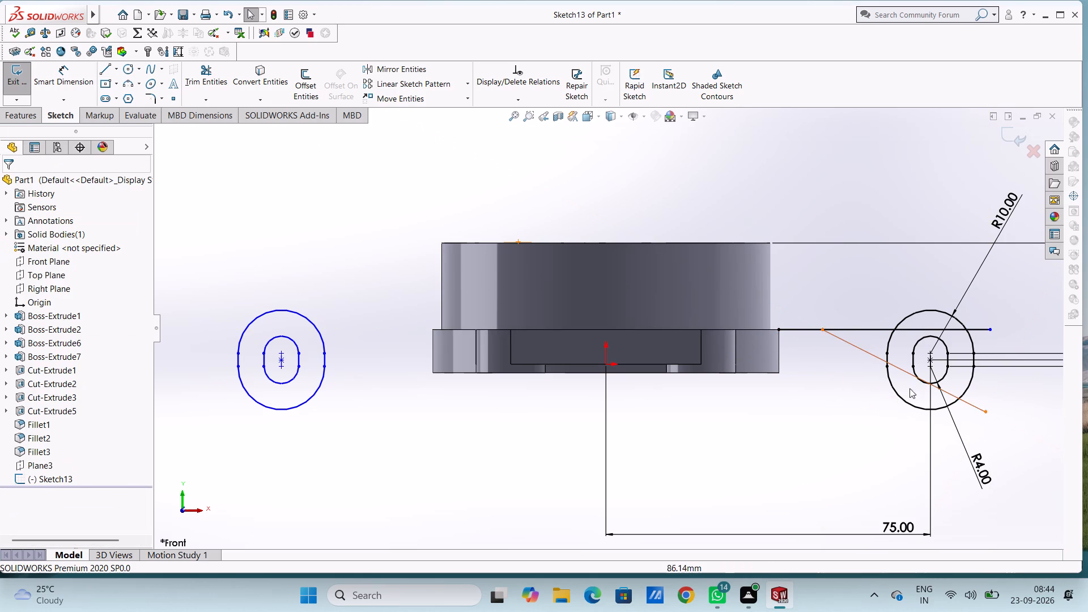
Dimension the angle between the sloped line and the long horizontal line as 5°.
{"action": "left_click", "coordinate": [74, 79]}
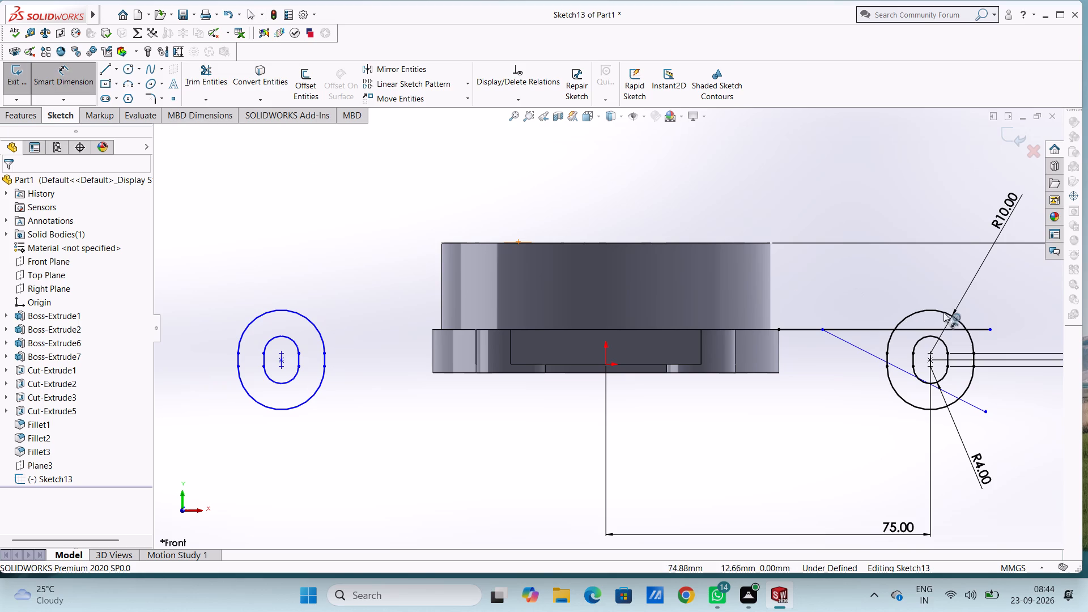
{"action": "left_click", "coordinate": [977, 330]}
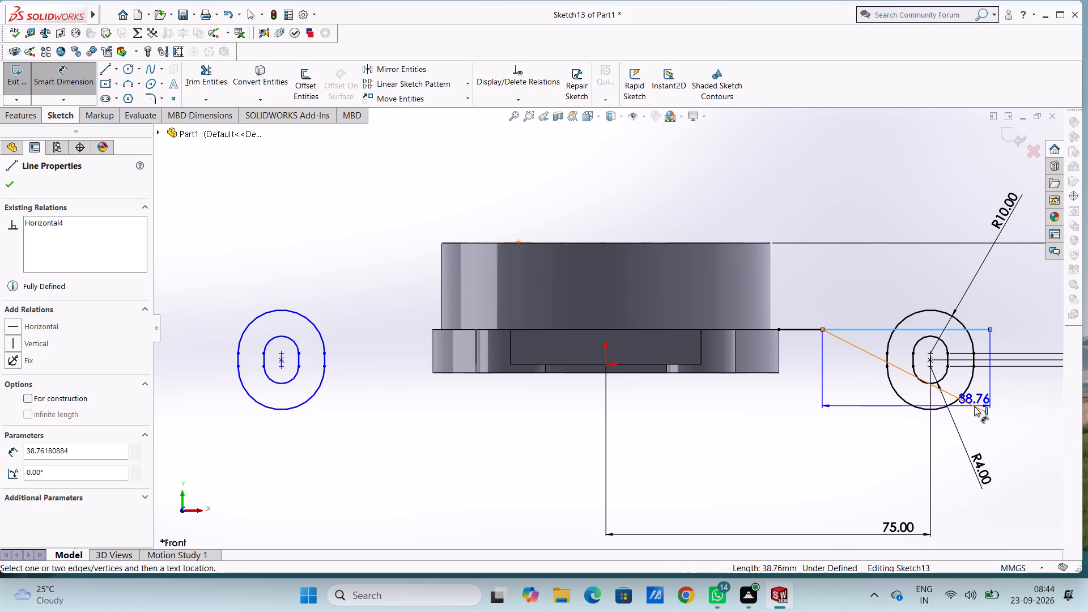
{"action": "left_click", "coordinate": [974, 405]}
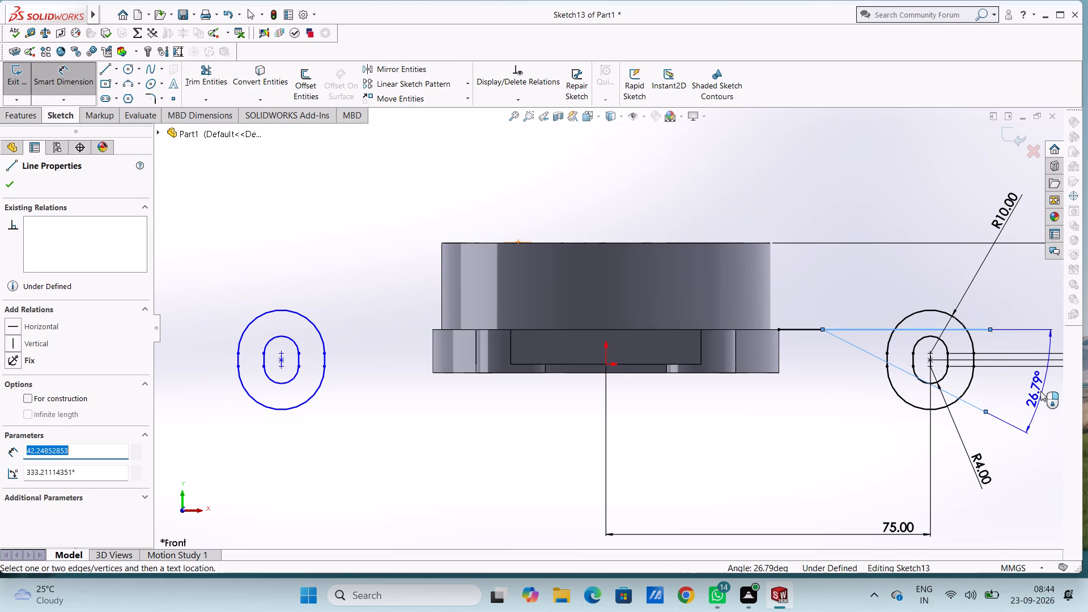
{"action": "left_click", "coordinate": [1040, 391]}
{"action": "key", "text": "5"}
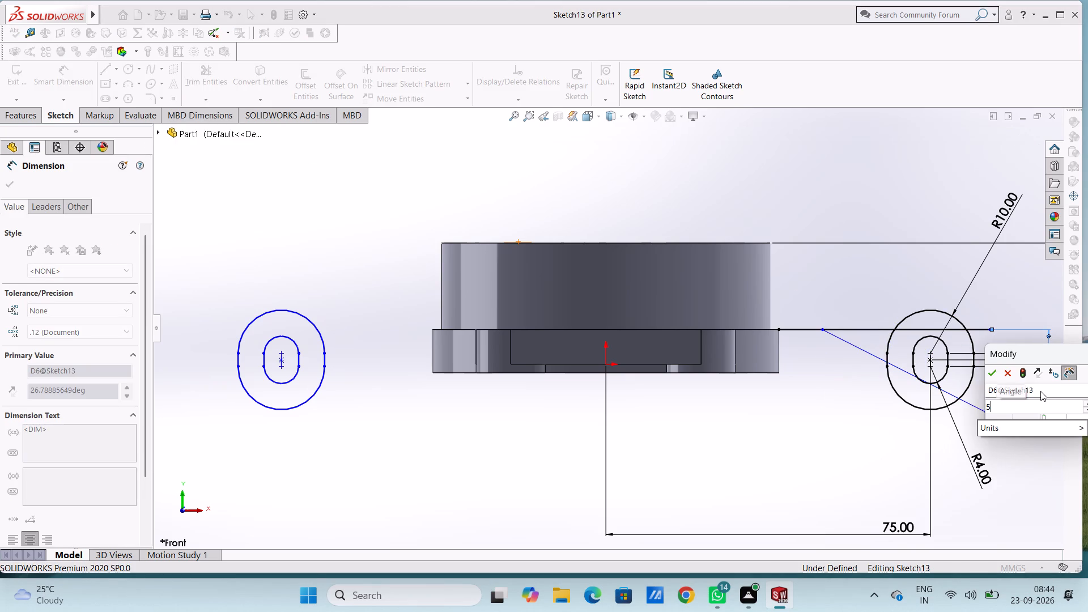
{"action": "key", "text": "Return"}
{"action": "left_click", "coordinate": [864, 285]}
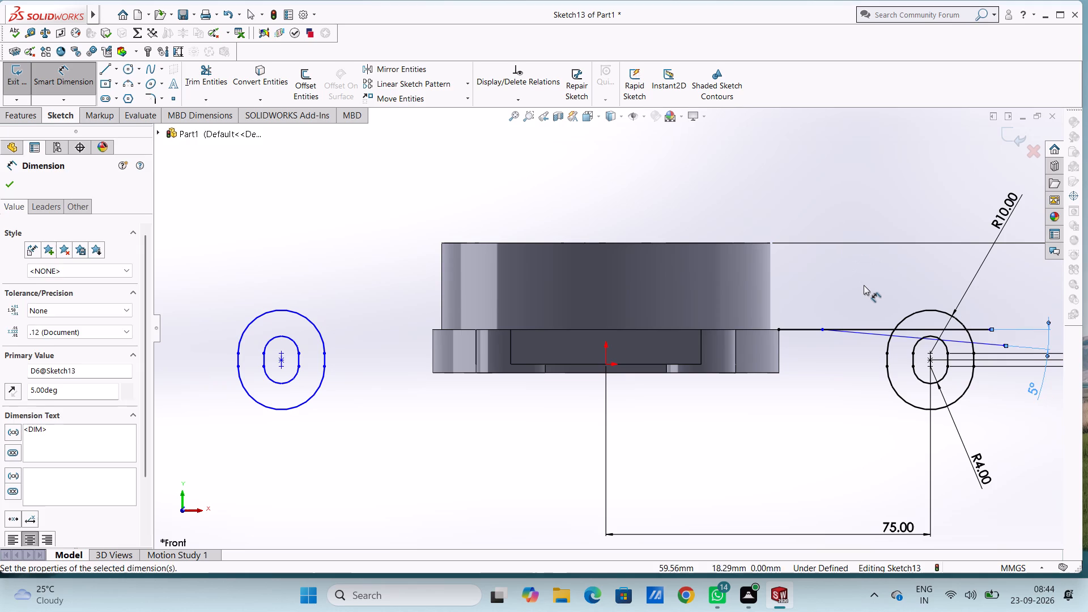
{"action": "key", "text": "Escape"}
{"action": "key", "text": "Escape"}
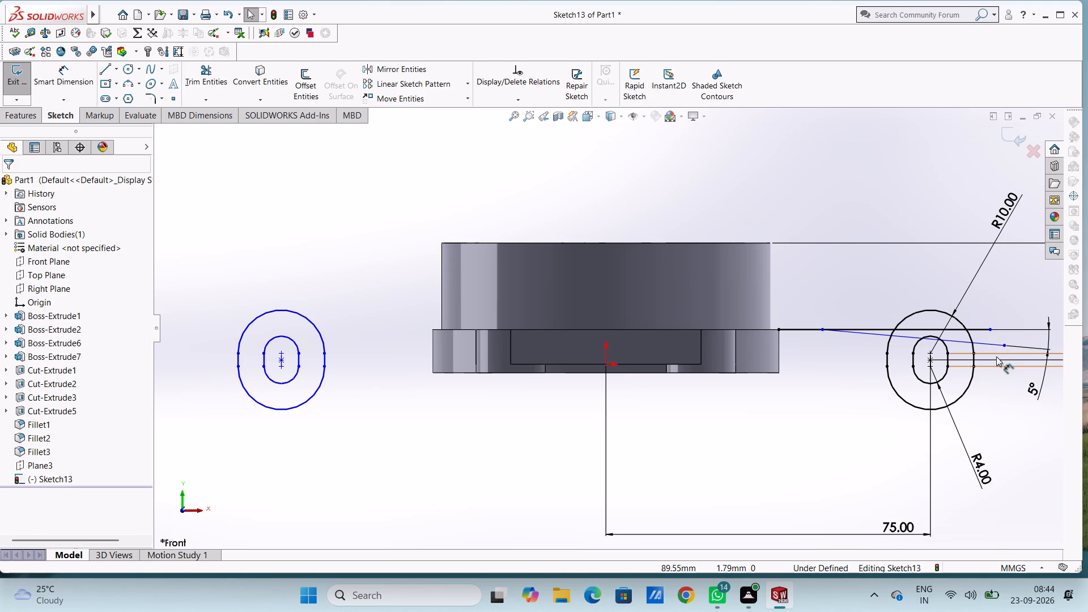
Draw a downward-bulging three-point arc of radius 5 mm from the sloped line to the R10 slot outline.
{"action": "scroll", "coordinate": [996, 356], "scroll_direction": "down", "scroll_amount": 4}
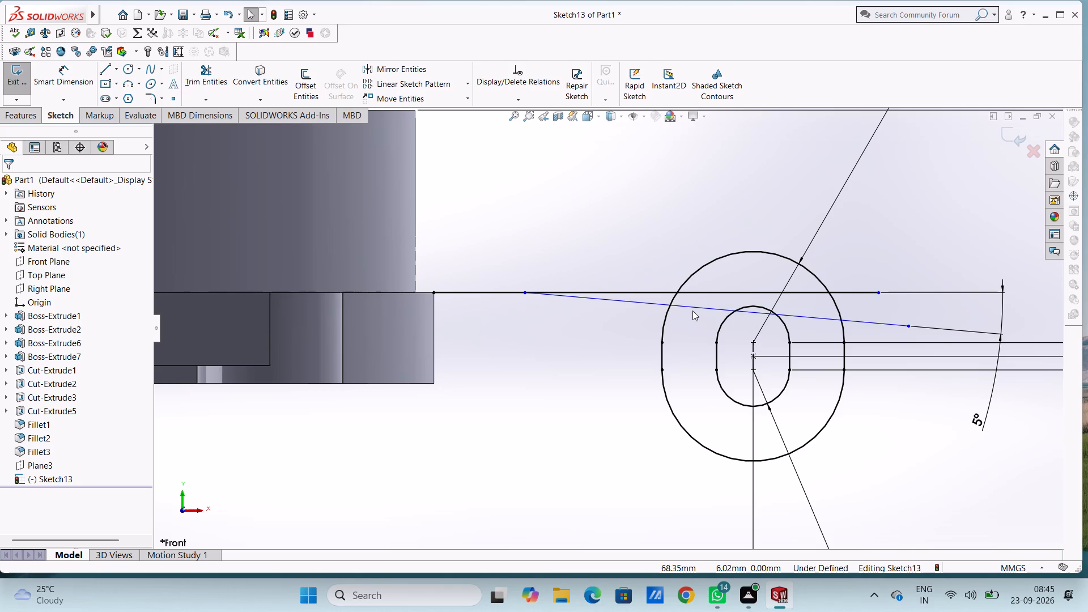
{"action": "scroll", "coordinate": [665, 308], "scroll_direction": "down", "scroll_amount": 5}
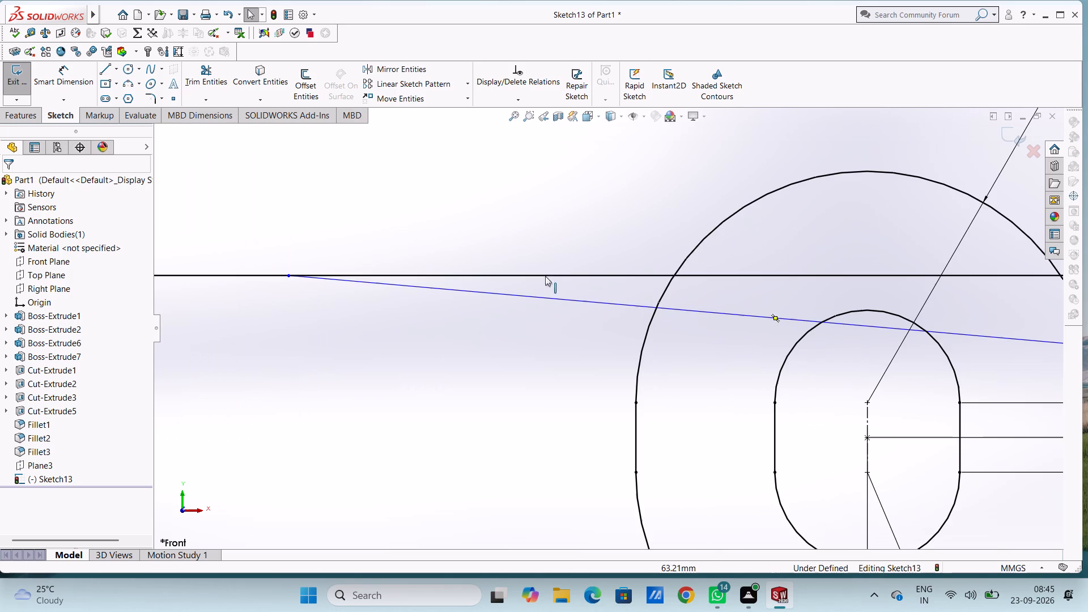
{"action": "left_click", "coordinate": [127, 84]}
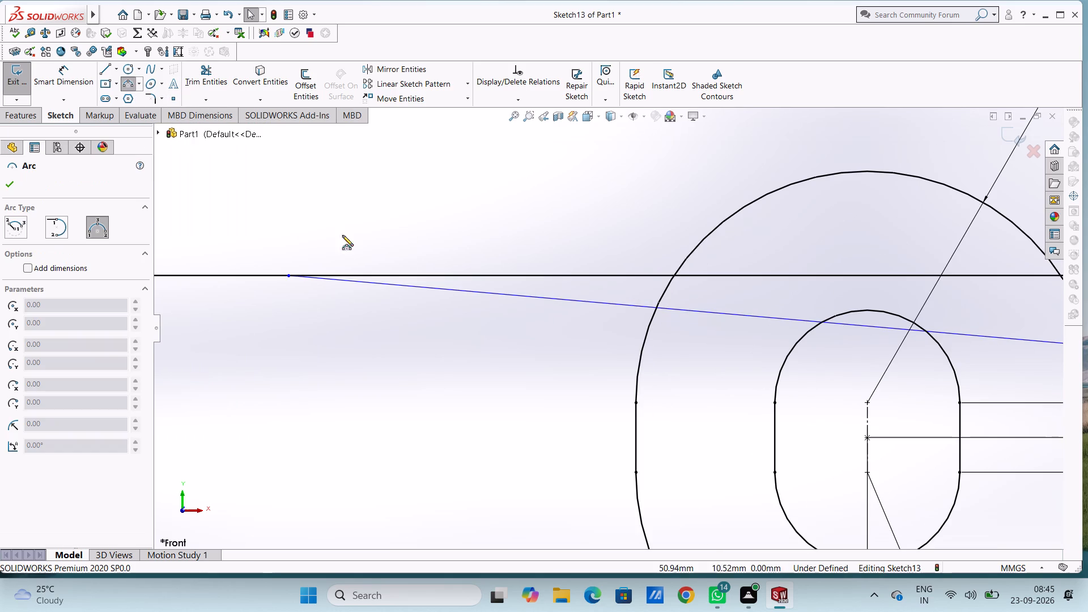
{"action": "left_click", "coordinate": [487, 291]}
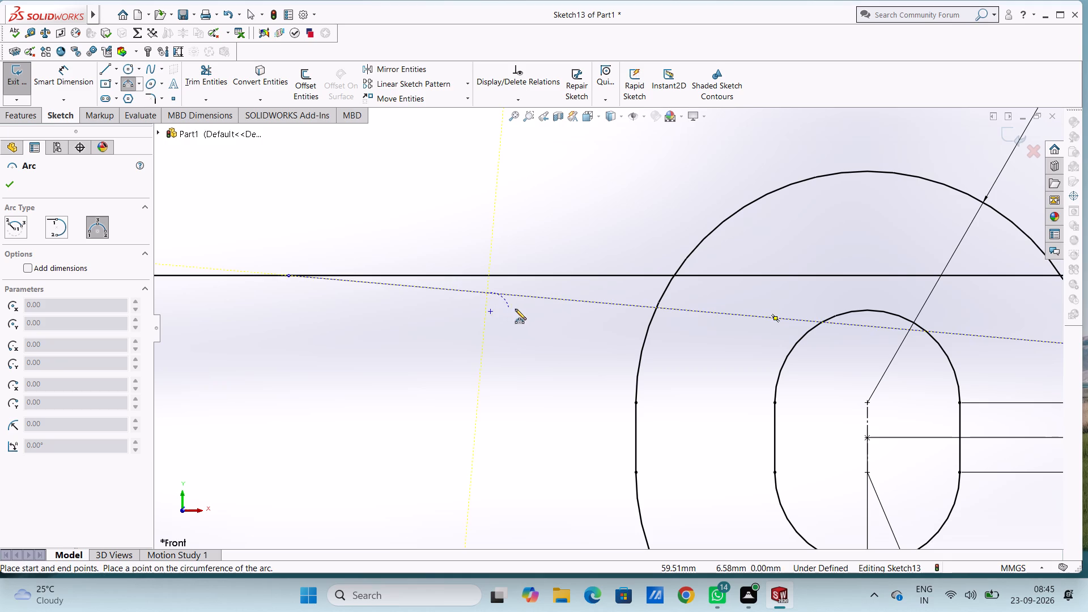
{"action": "left_click", "coordinate": [684, 260]}
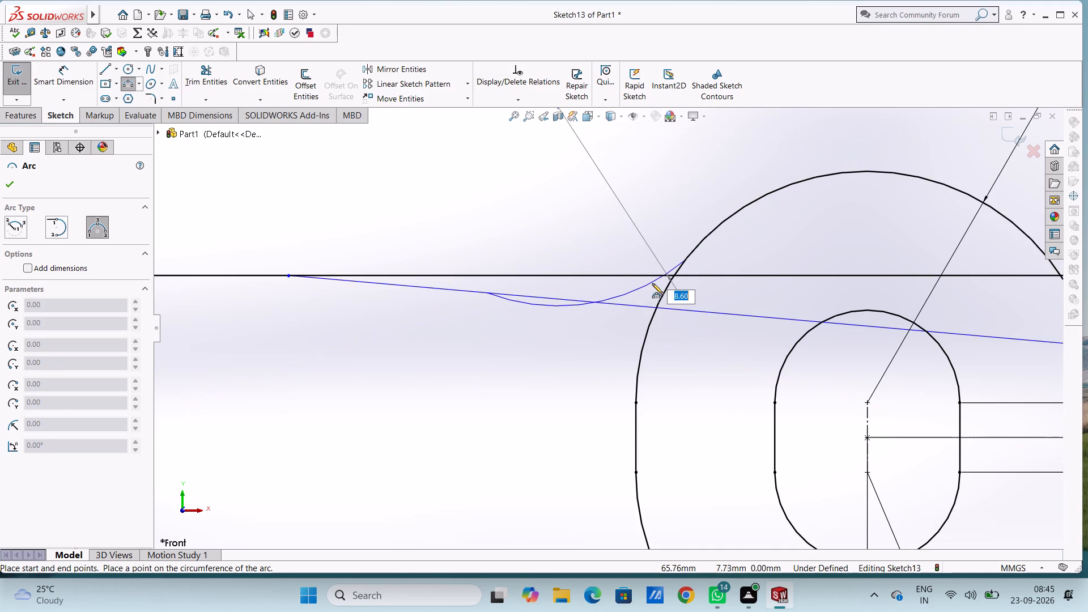
{"action": "key", "text": "5"}
{"action": "key", "text": "Return"}
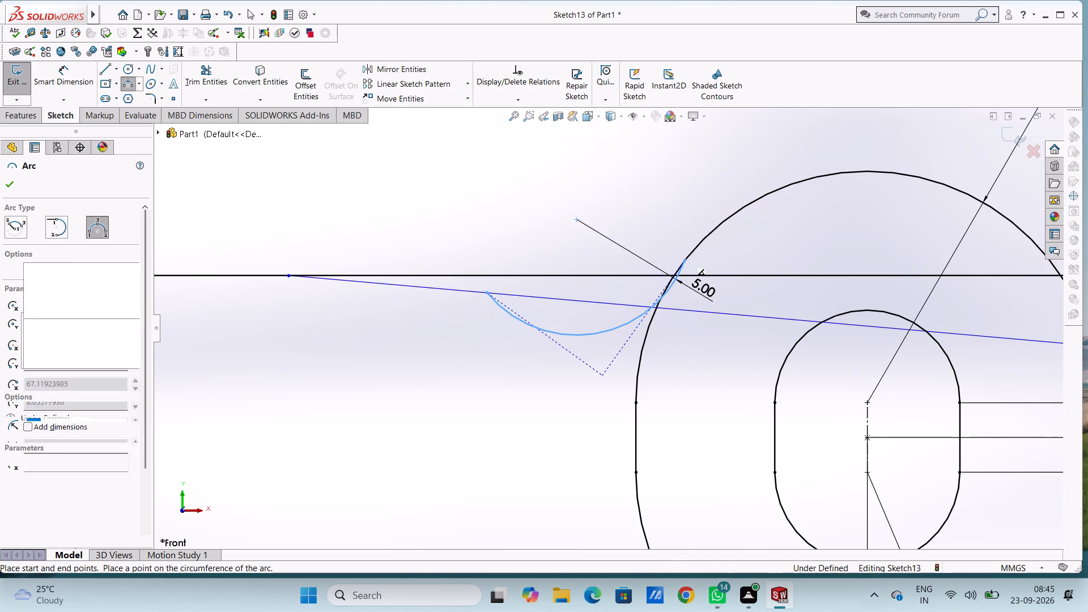
{"action": "key", "text": "Escape"}
{"action": "key", "text": "Escape"}
{"action": "key", "text": "Escape"}
Add a 5 mm radius dimension to the small arc between the sloped line and the slot outline.
{"action": "scroll", "coordinate": [650, 285], "scroll_direction": "up", "scroll_amount": 2}
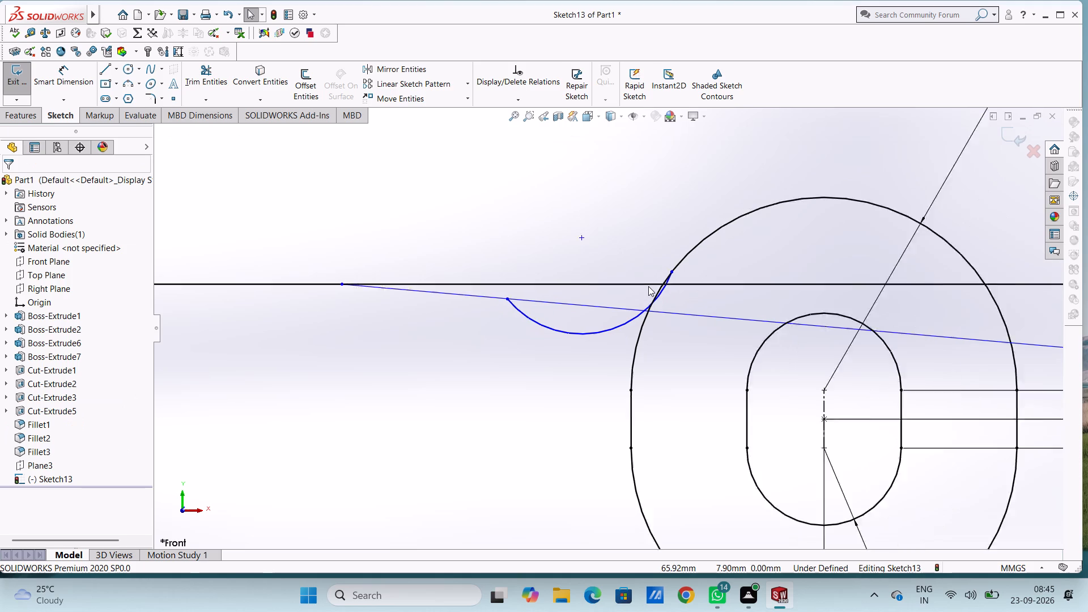
{"action": "scroll", "coordinate": [648, 286], "scroll_direction": "up", "scroll_amount": 5}
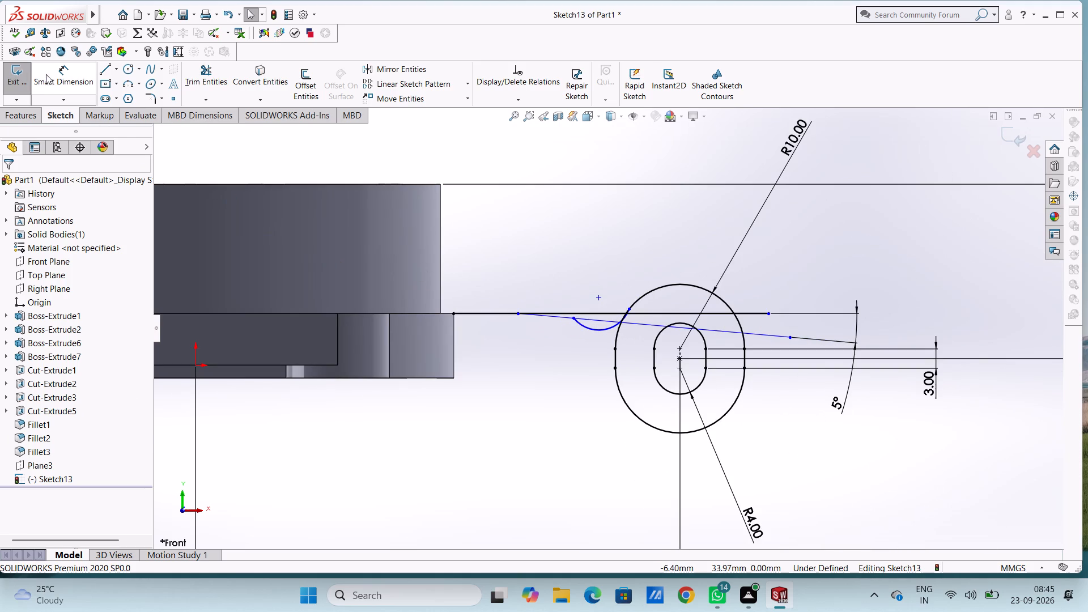
{"action": "left_click", "coordinate": [46, 74]}
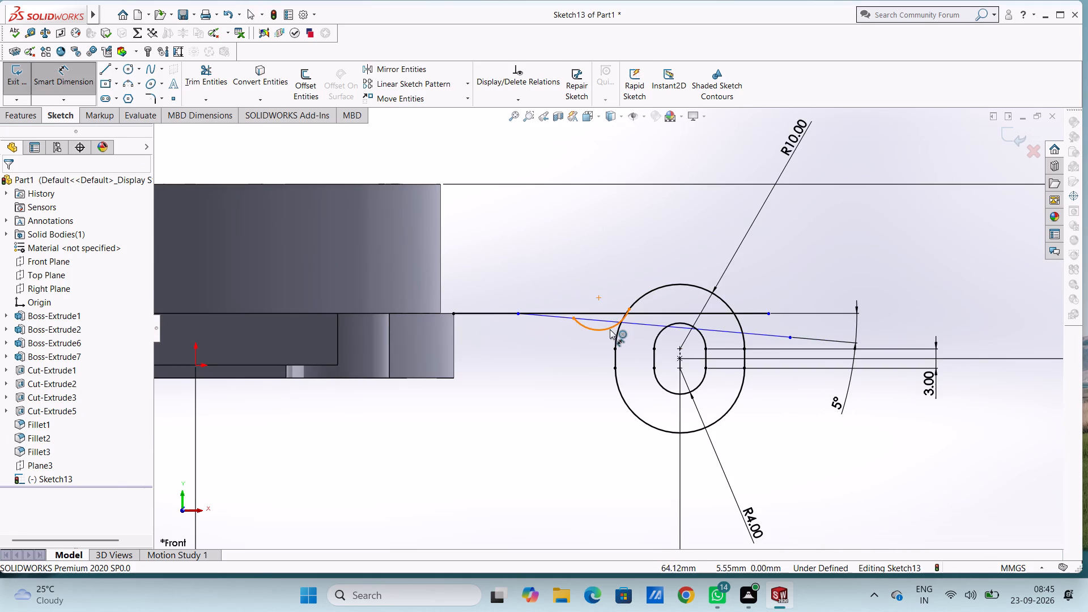
{"action": "left_click", "coordinate": [610, 329]}
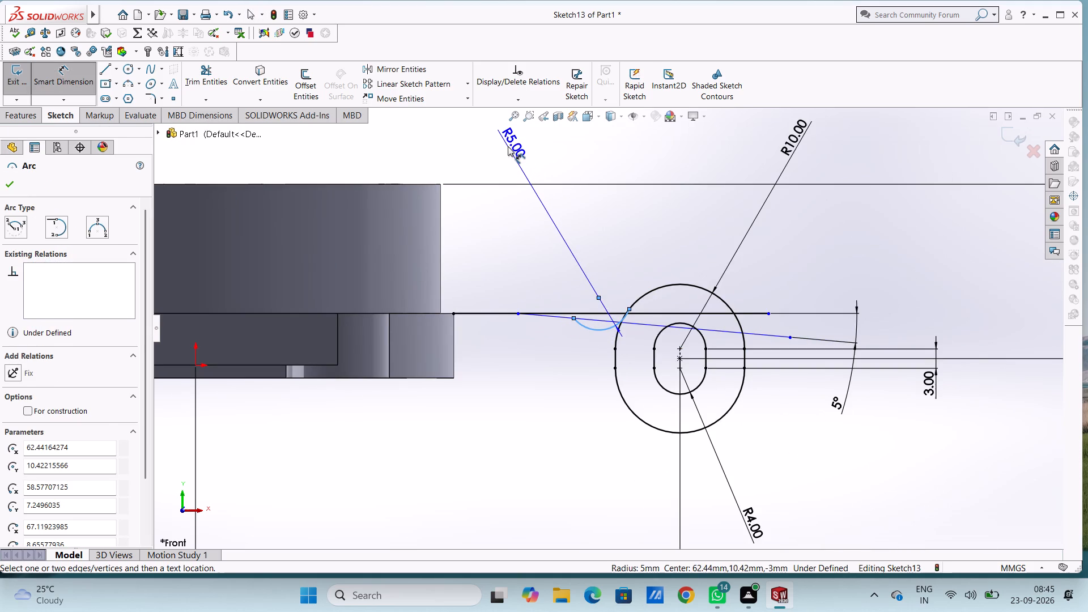
{"action": "left_click", "coordinate": [508, 146]}
{"action": "key", "text": "Return"}
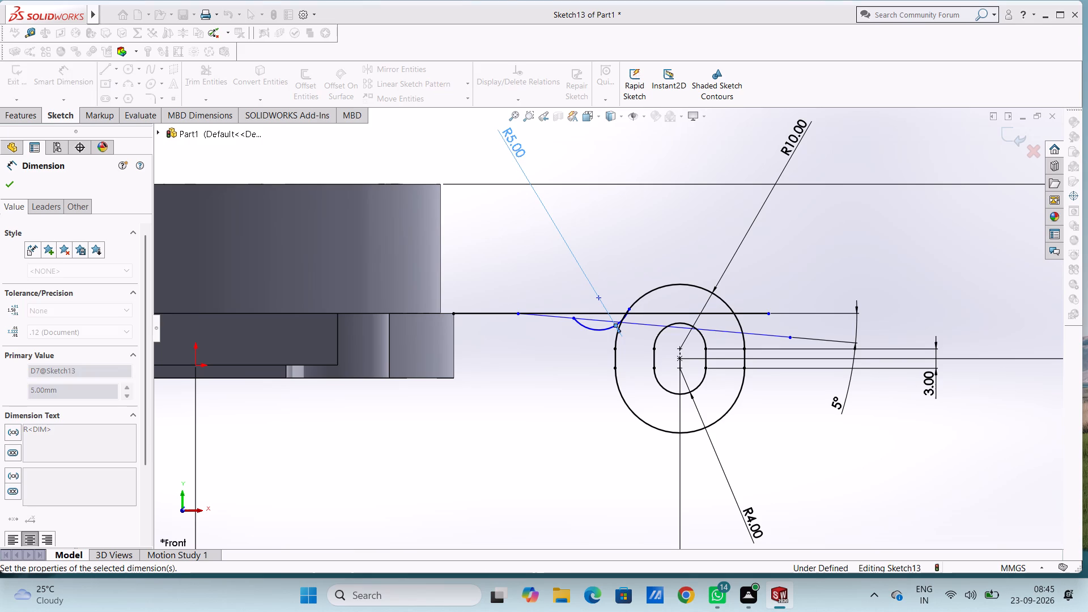
{"action": "left_click", "coordinate": [500, 224]}
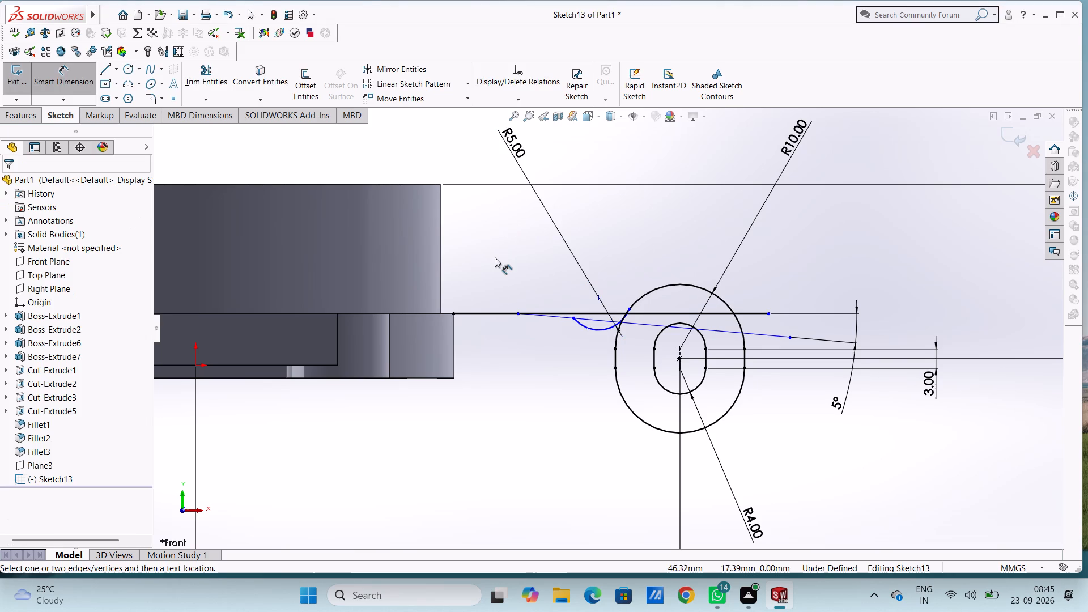
{"action": "key", "text": "Escape"}
{"action": "key", "text": "Escape"}
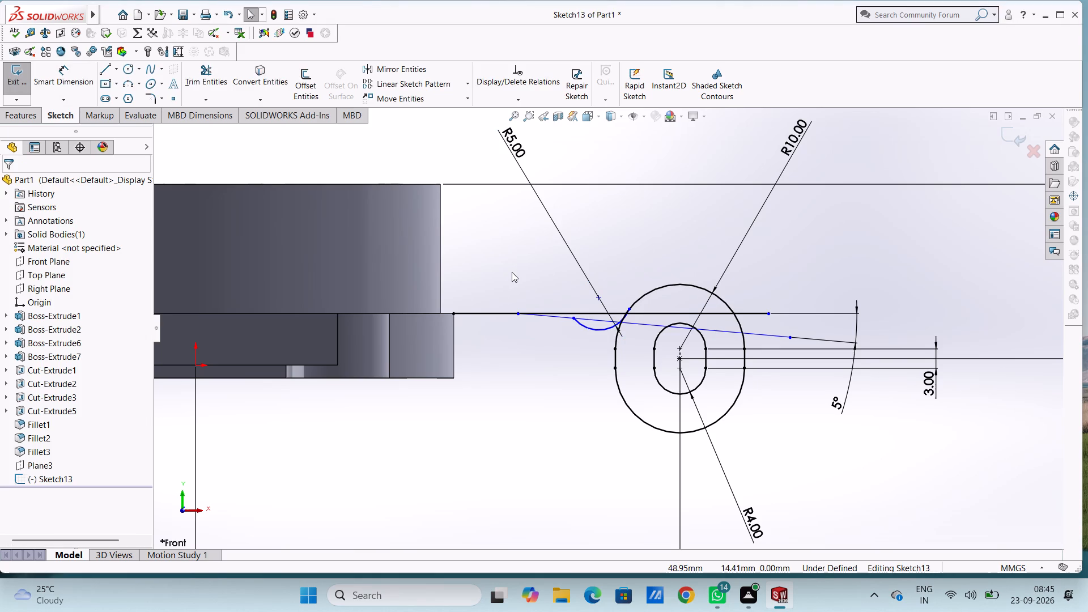
Make the R5 arc tangent to the R10 arc of the outer slot outline.
{"action": "scroll", "coordinate": [618, 319], "scroll_direction": "down", "scroll_amount": 5}
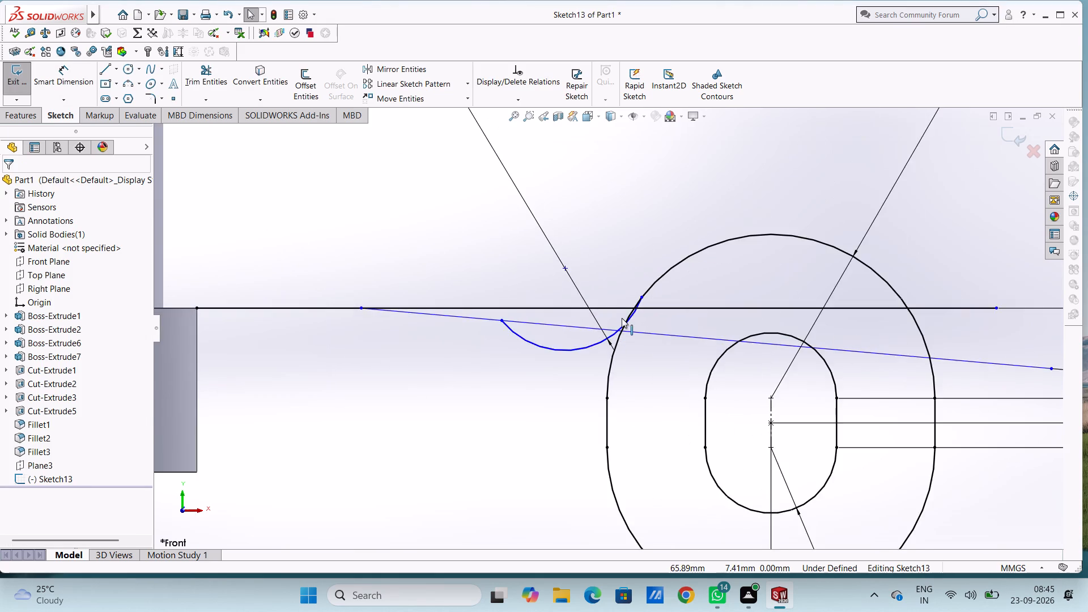
{"action": "scroll", "coordinate": [622, 319], "scroll_direction": "down", "scroll_amount": 3}
{"action": "left_click", "coordinate": [602, 350]}
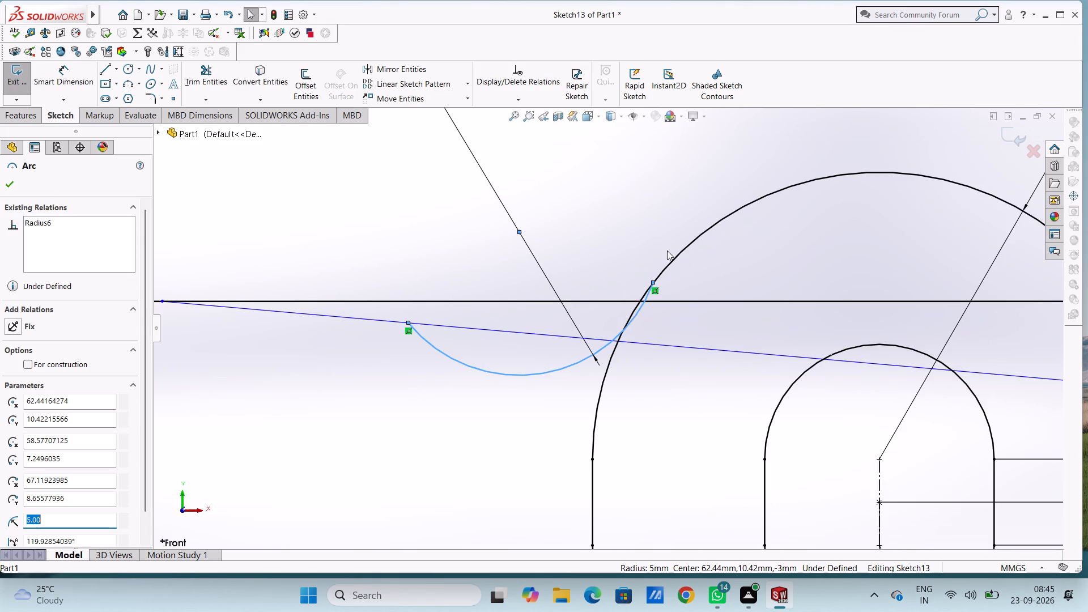
{"action": "left_click", "coordinate": [678, 254], "text": "ctrl"}
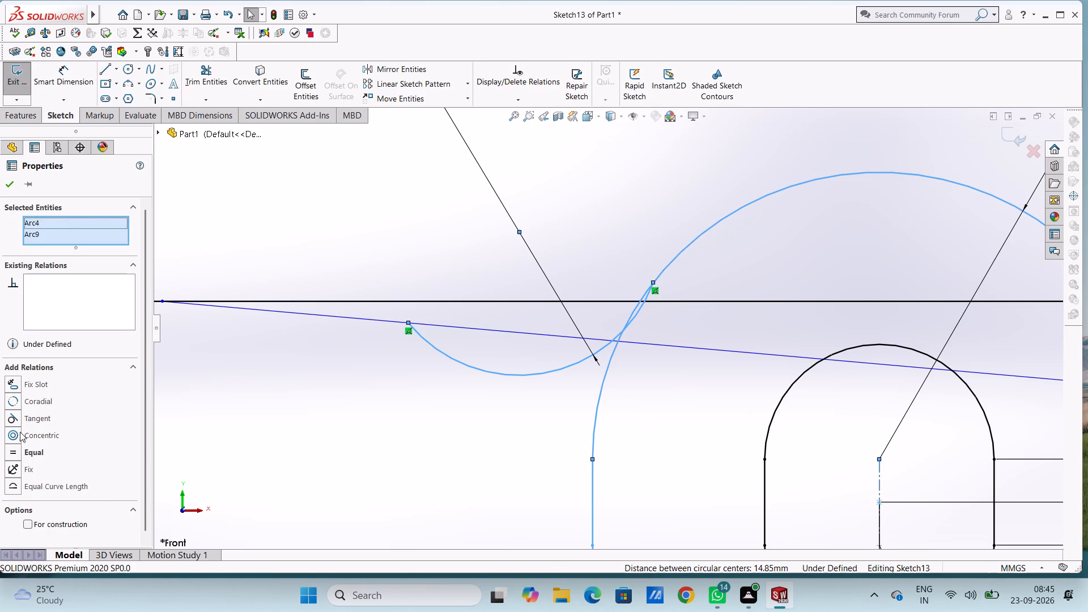
{"action": "left_click", "coordinate": [11, 419]}
{"action": "left_click", "coordinate": [247, 432]}
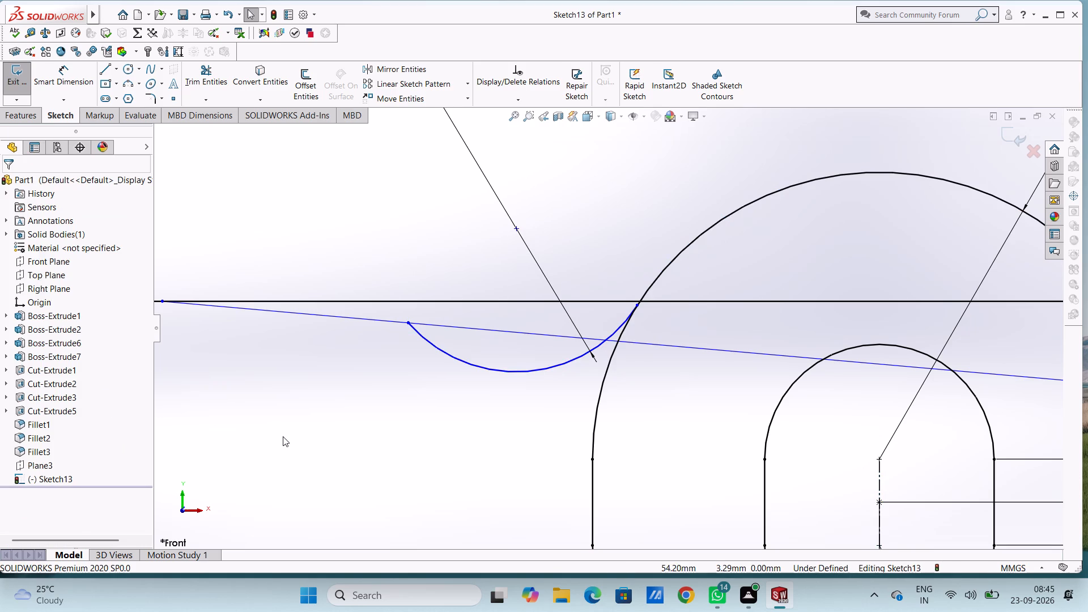
Delete the long horizontal line above the sloped line, together with its associated angle dimension.
{"action": "scroll", "coordinate": [283, 436], "scroll_direction": "up", "scroll_amount": 8}
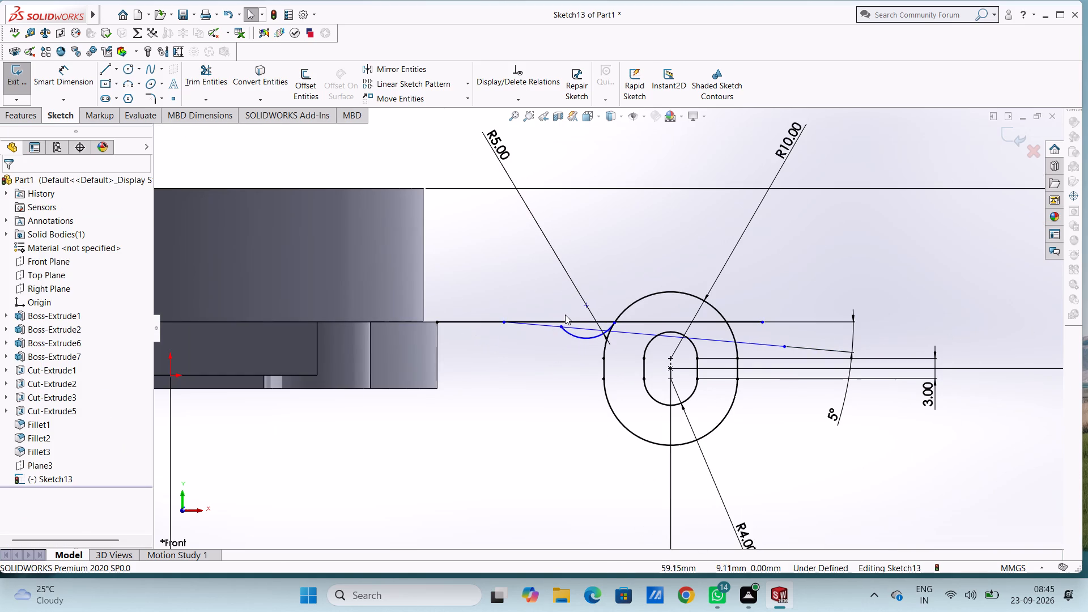
{"action": "left_click", "coordinate": [579, 320]}
{"action": "key", "text": "Delete"}
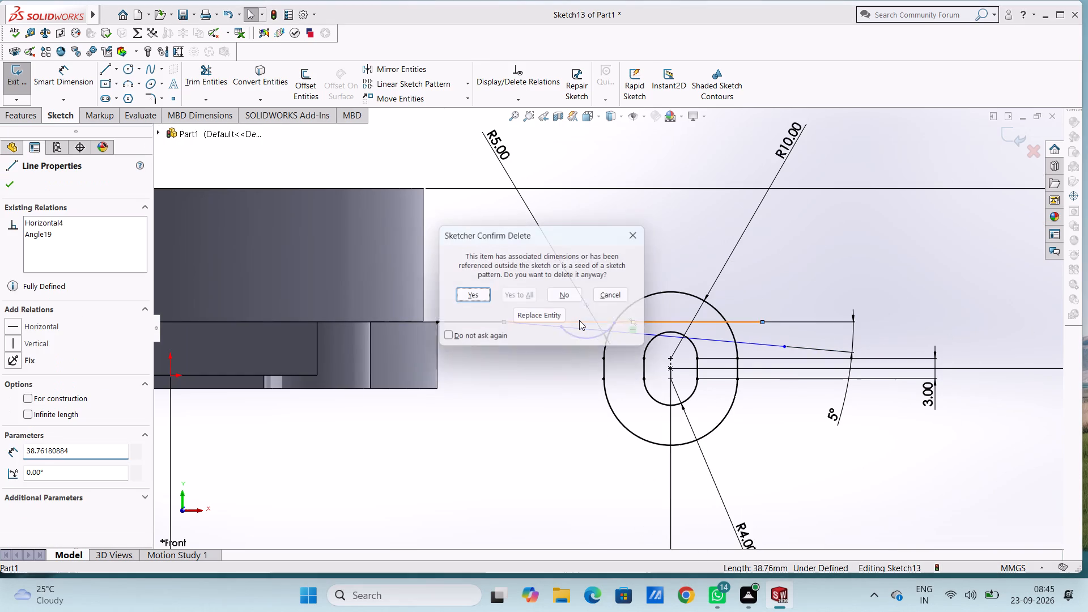
{"action": "left_click", "coordinate": [477, 298]}
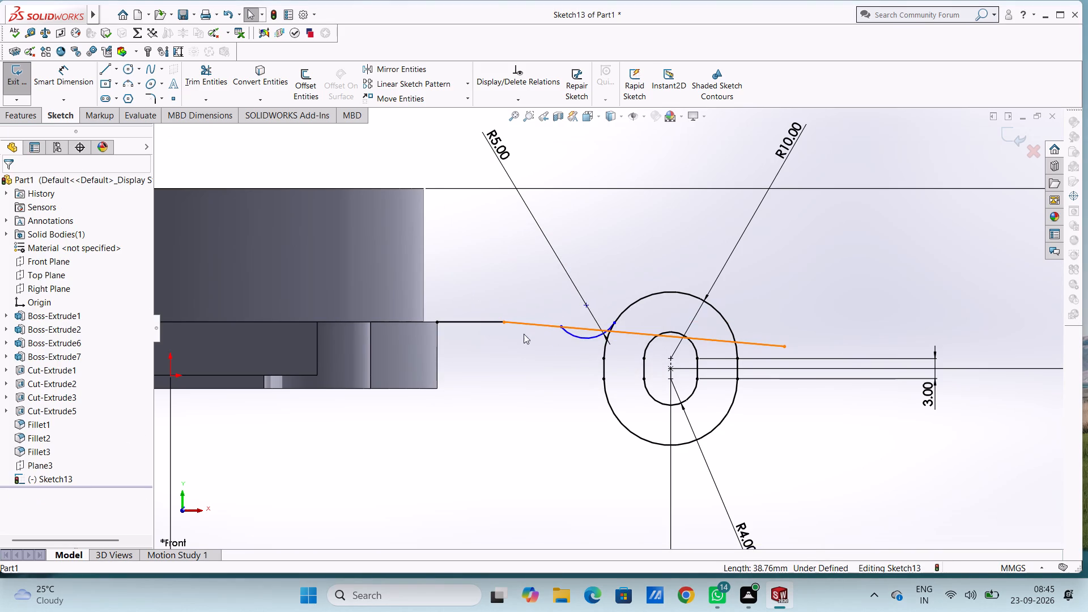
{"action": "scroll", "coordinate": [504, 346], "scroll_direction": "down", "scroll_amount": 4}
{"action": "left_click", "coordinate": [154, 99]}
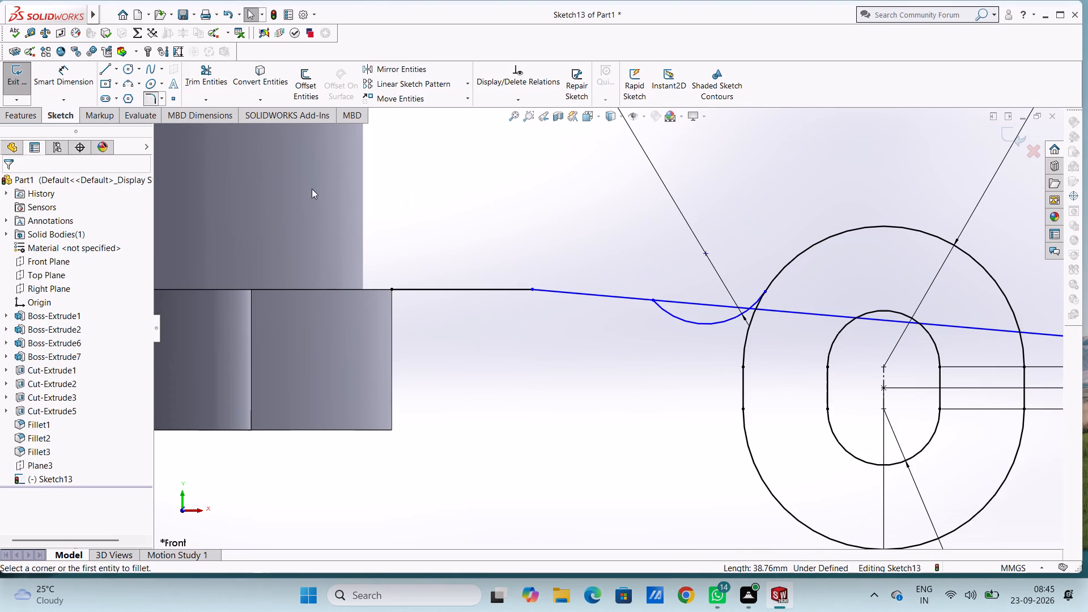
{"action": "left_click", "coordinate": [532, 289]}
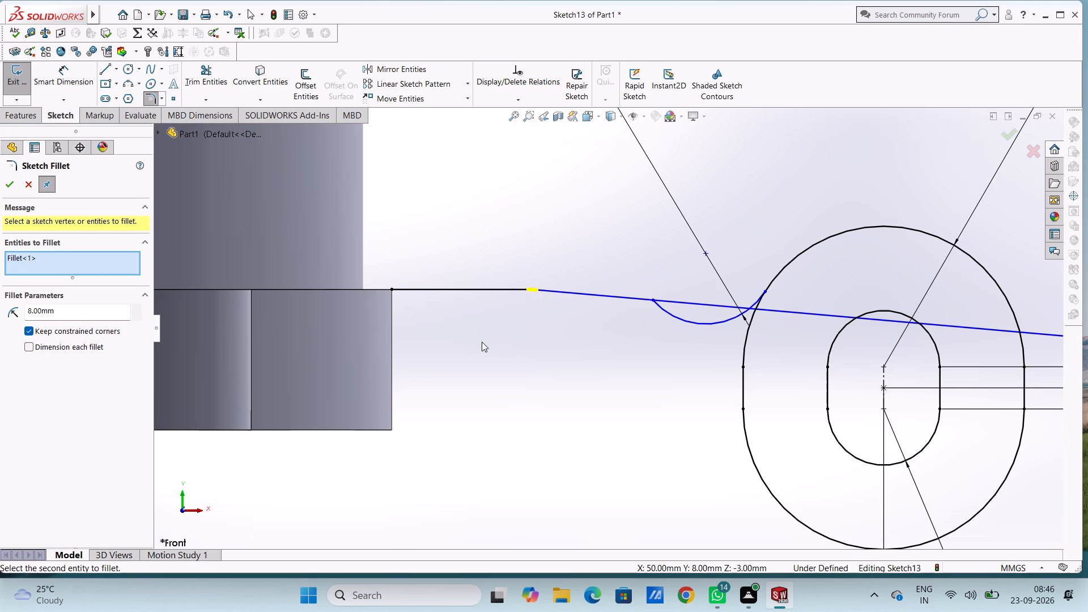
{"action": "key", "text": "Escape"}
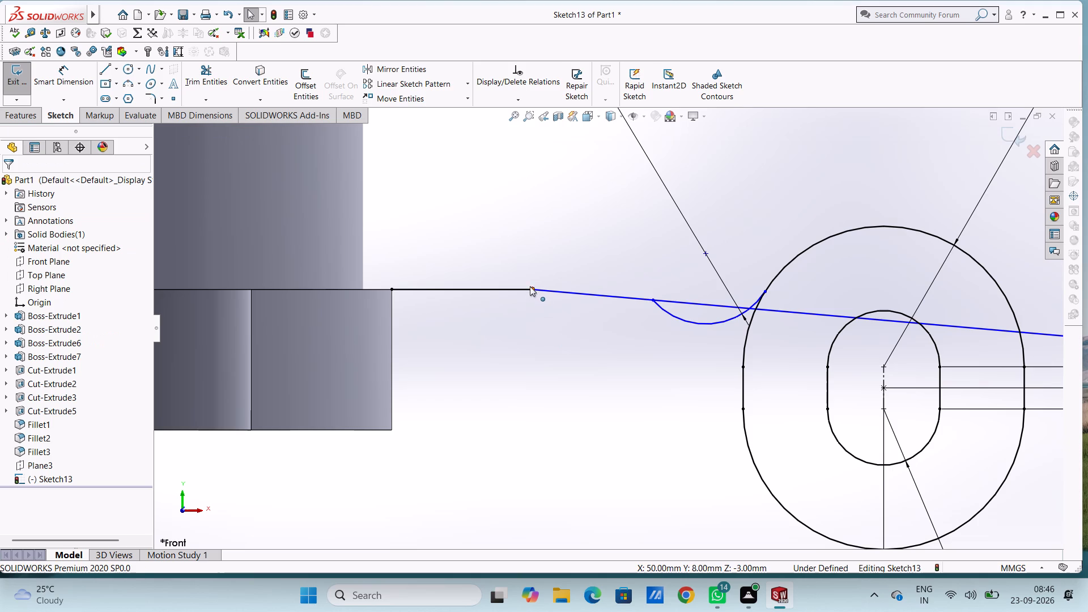
Add a 10 mm sketch fillet at the corner between the 10 mm horizontal line and the sloped line.
{"action": "left_click", "coordinate": [151, 101]}
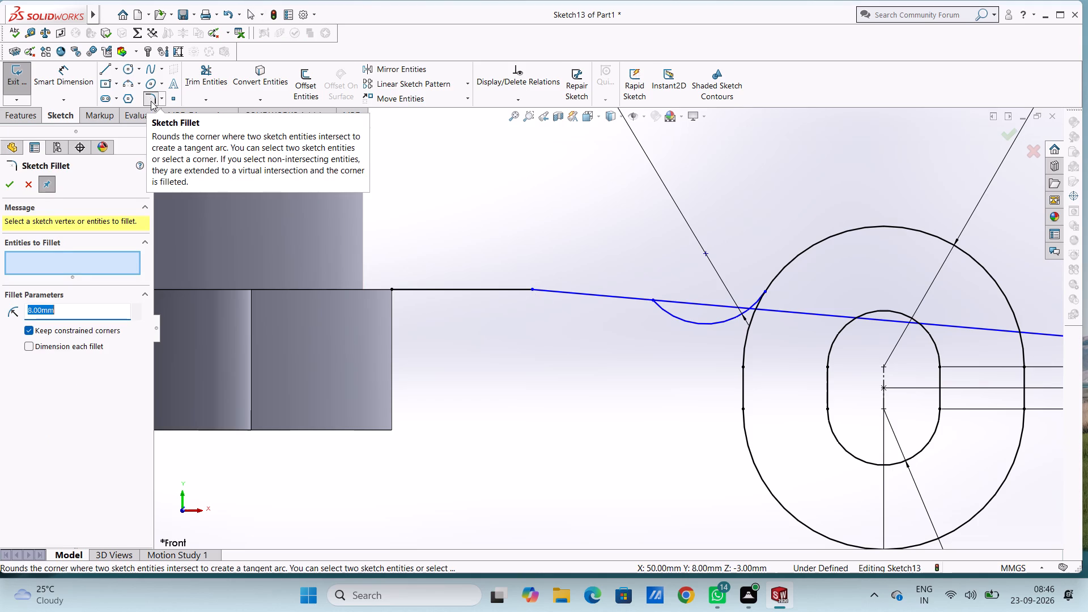
{"action": "type", "text": "10"}
{"action": "key", "text": "Return"}
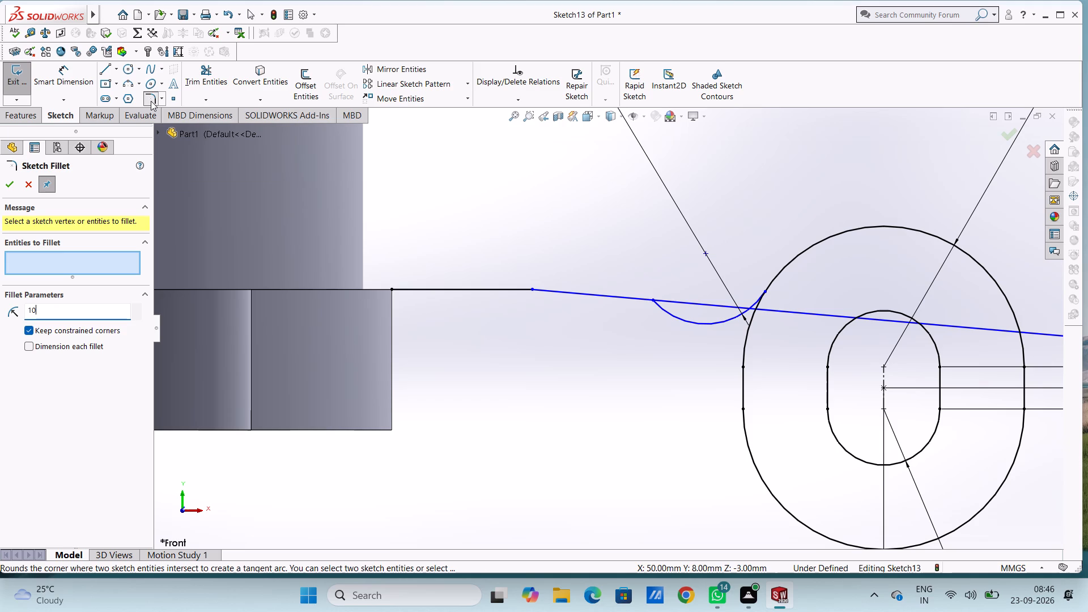
{"action": "left_click", "coordinate": [533, 287]}
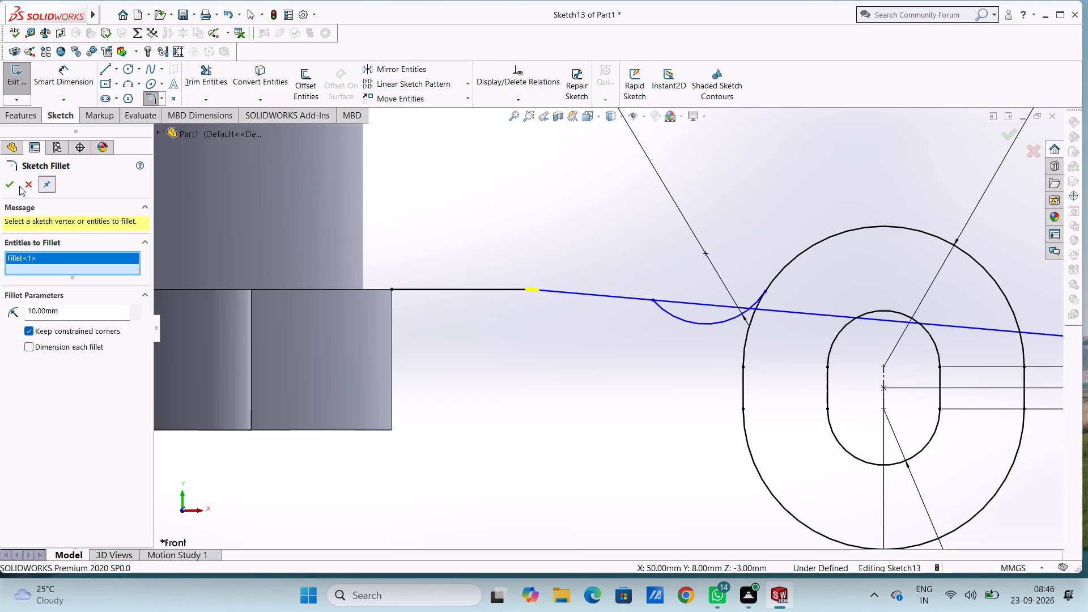
{"action": "left_click", "coordinate": [8, 185]}
{"action": "left_click", "coordinate": [8, 185]}
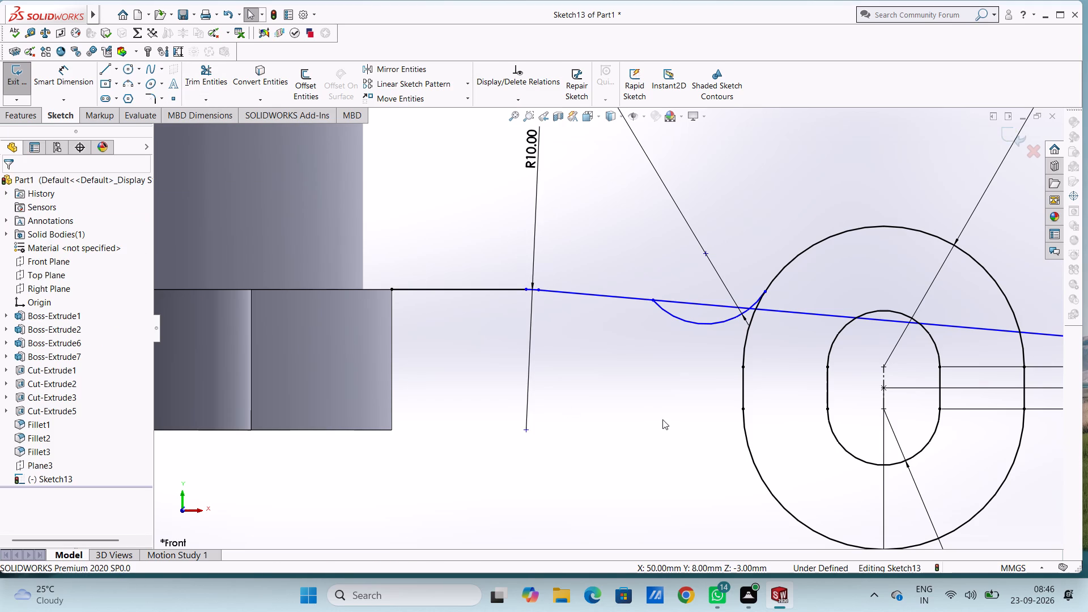
Make the R5 arc tangent to the sloped line.
{"action": "scroll", "coordinate": [658, 417], "scroll_direction": "down", "scroll_amount": 1}
{"action": "scroll", "coordinate": [658, 416], "scroll_direction": "up", "scroll_amount": 3}
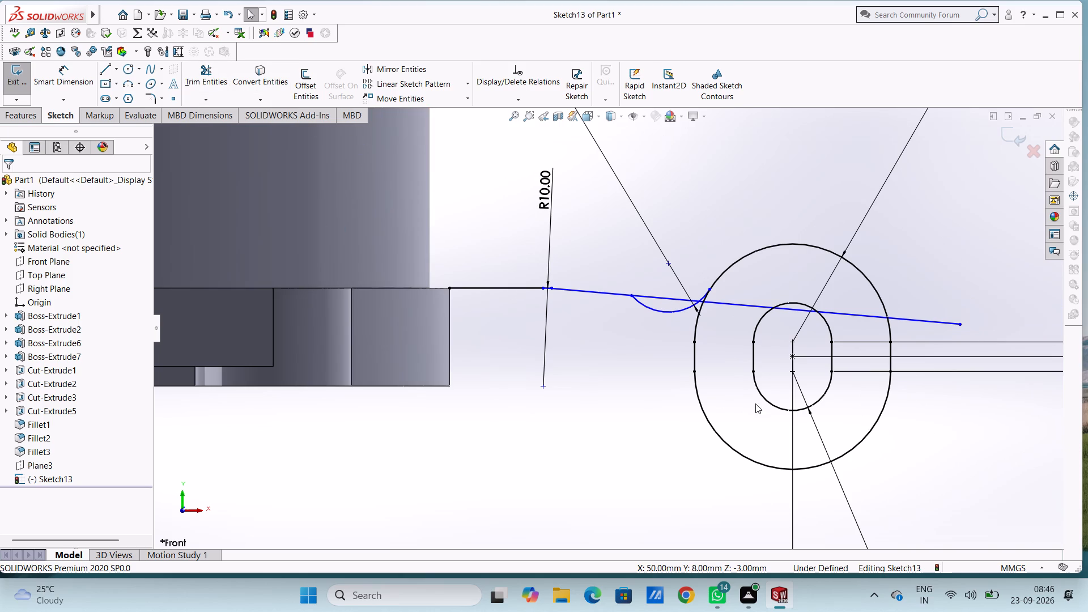
{"action": "left_click", "coordinate": [657, 312]}
{"action": "left_click", "coordinate": [613, 294], "text": "ctrl"}
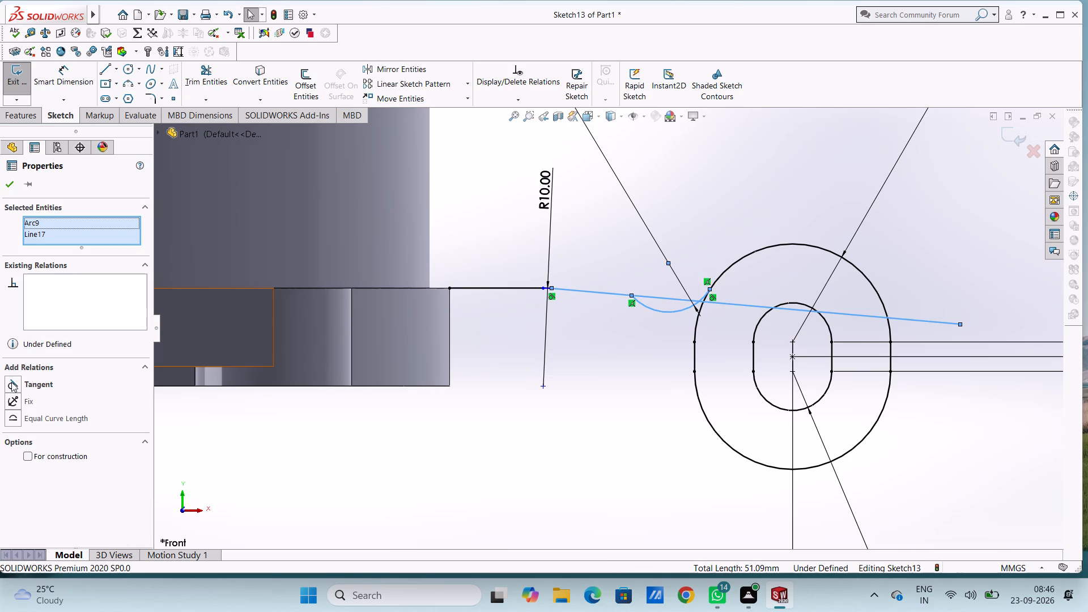
{"action": "left_click", "coordinate": [11, 381]}
{"action": "left_click", "coordinate": [623, 402]}
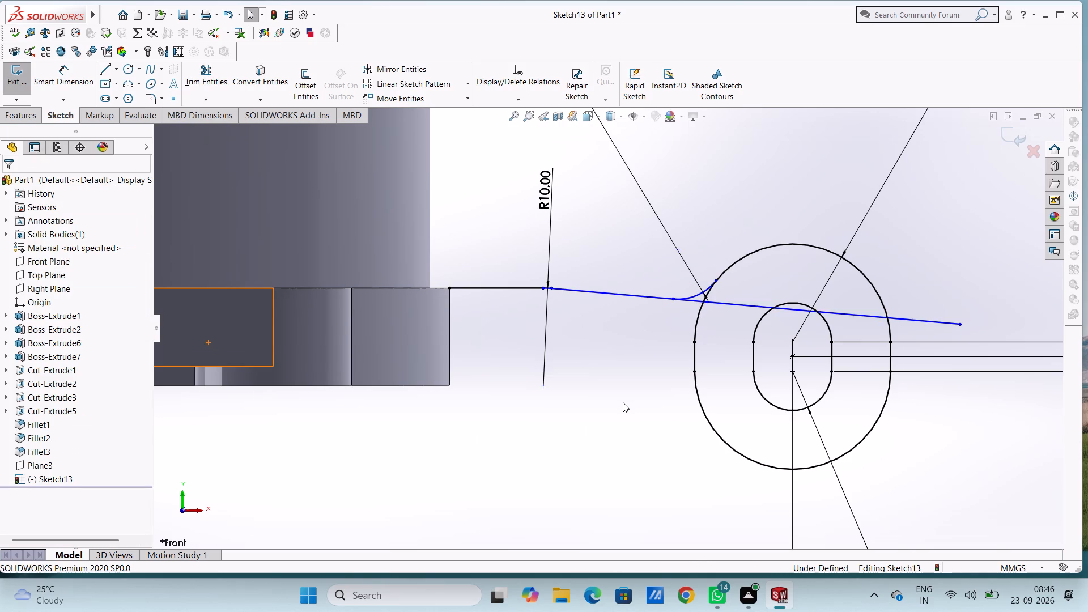
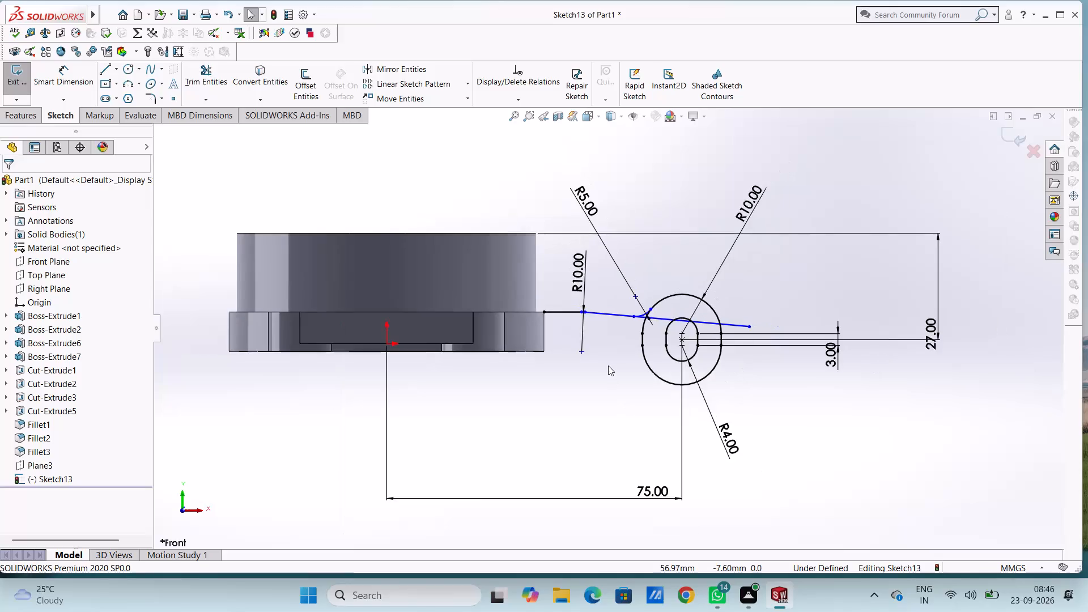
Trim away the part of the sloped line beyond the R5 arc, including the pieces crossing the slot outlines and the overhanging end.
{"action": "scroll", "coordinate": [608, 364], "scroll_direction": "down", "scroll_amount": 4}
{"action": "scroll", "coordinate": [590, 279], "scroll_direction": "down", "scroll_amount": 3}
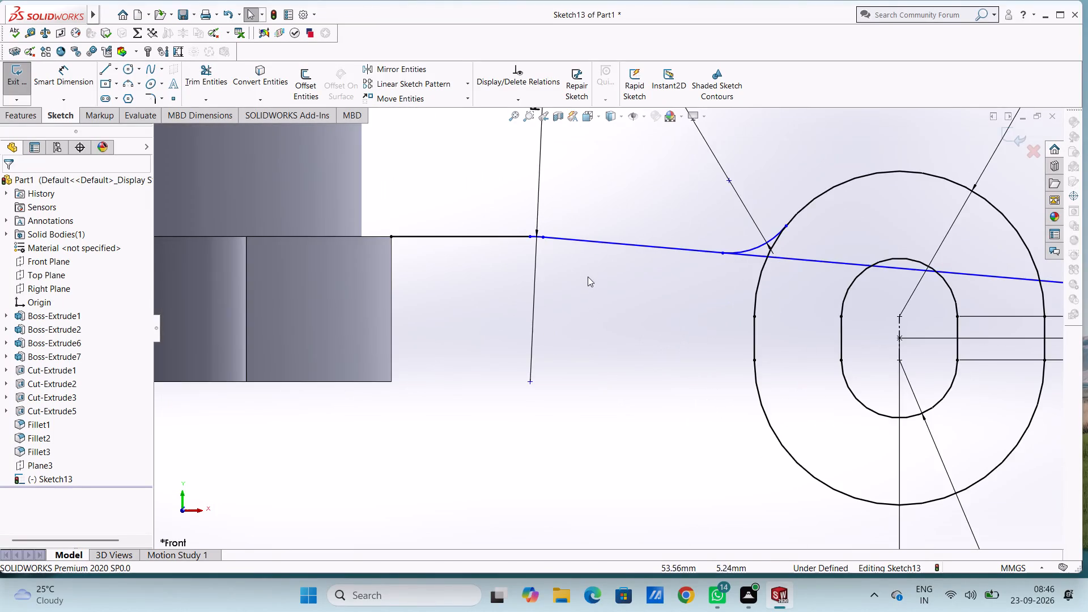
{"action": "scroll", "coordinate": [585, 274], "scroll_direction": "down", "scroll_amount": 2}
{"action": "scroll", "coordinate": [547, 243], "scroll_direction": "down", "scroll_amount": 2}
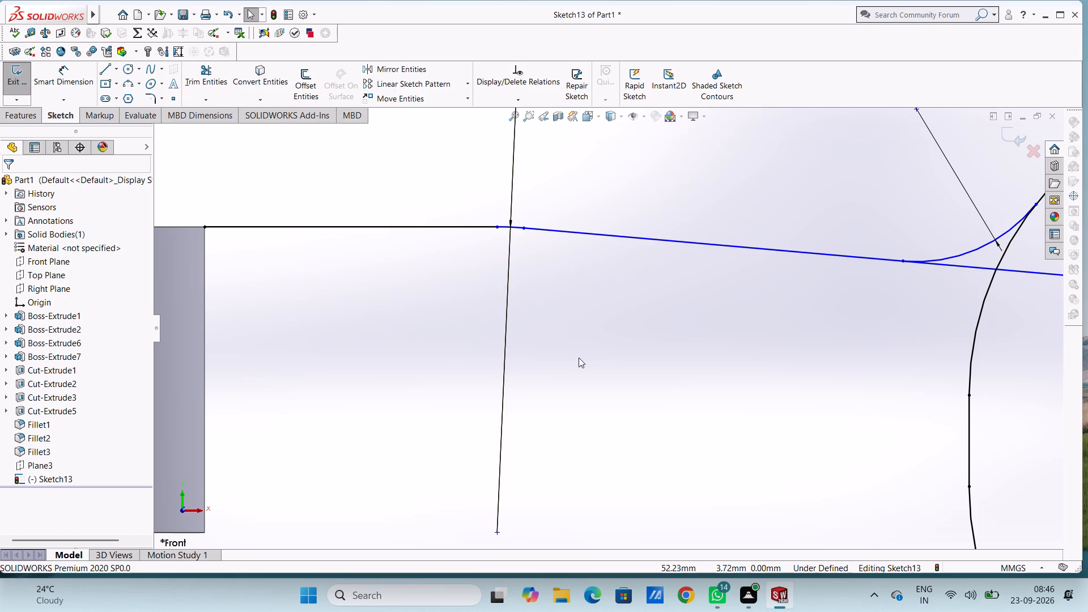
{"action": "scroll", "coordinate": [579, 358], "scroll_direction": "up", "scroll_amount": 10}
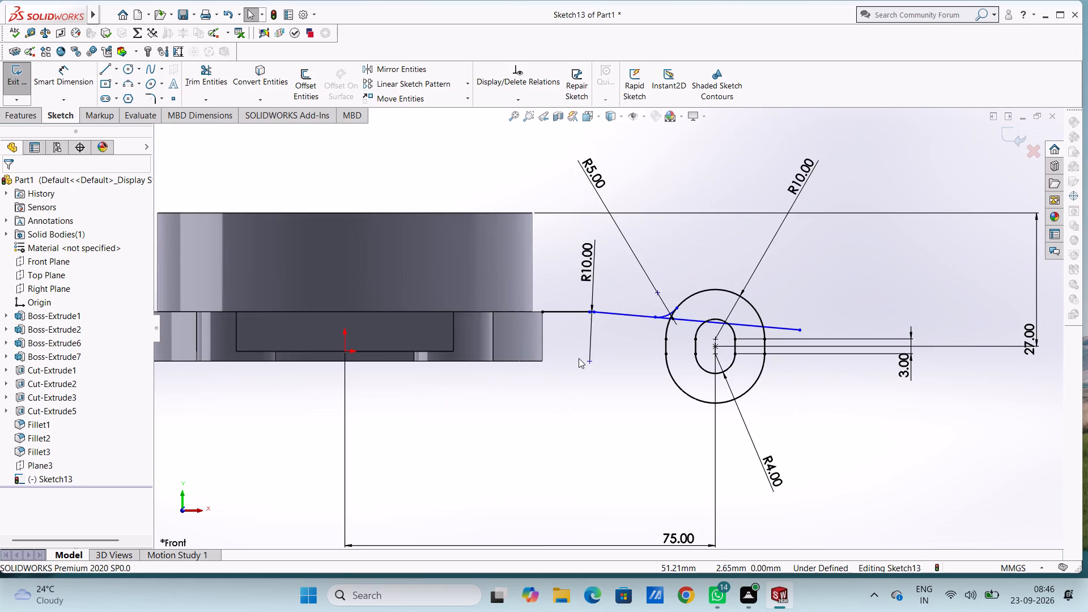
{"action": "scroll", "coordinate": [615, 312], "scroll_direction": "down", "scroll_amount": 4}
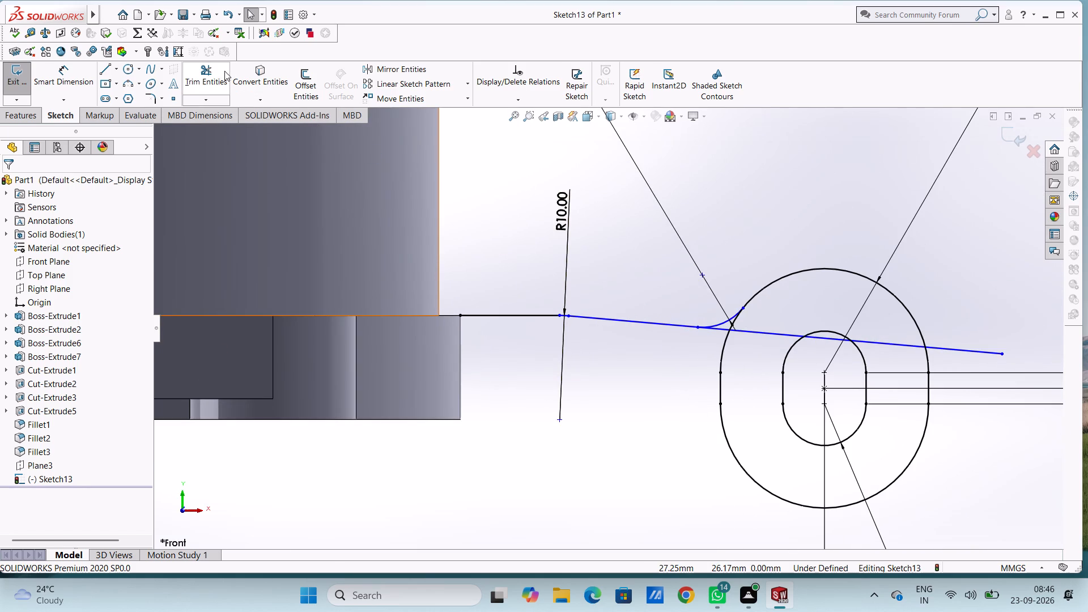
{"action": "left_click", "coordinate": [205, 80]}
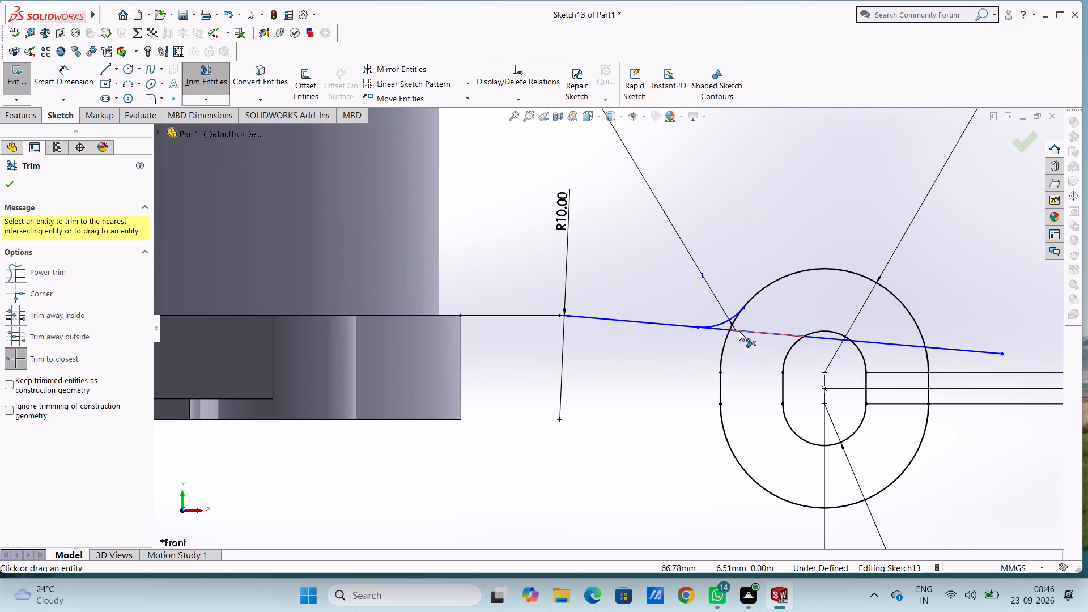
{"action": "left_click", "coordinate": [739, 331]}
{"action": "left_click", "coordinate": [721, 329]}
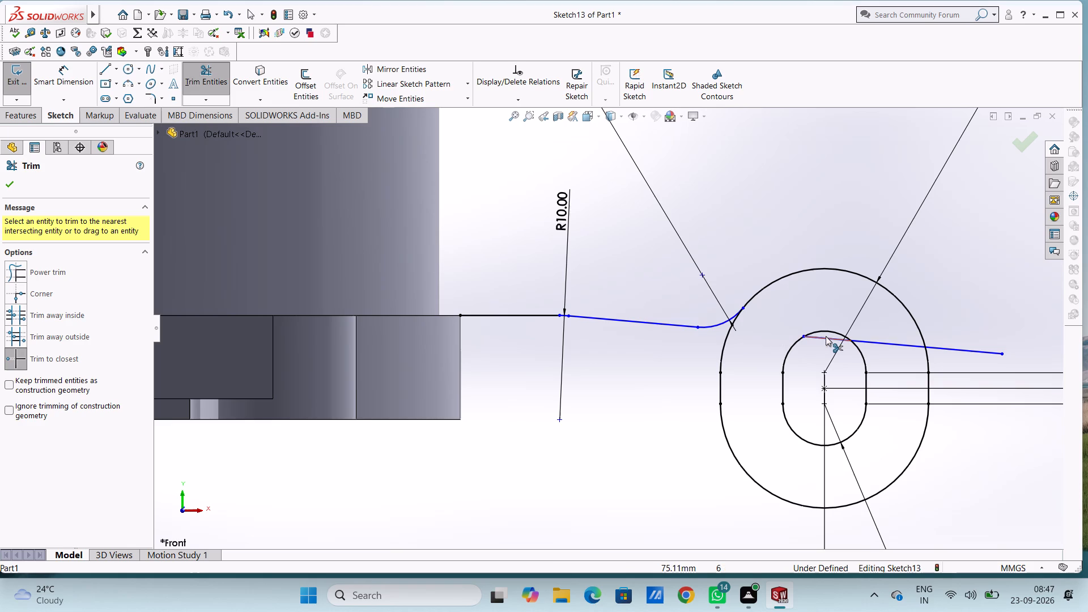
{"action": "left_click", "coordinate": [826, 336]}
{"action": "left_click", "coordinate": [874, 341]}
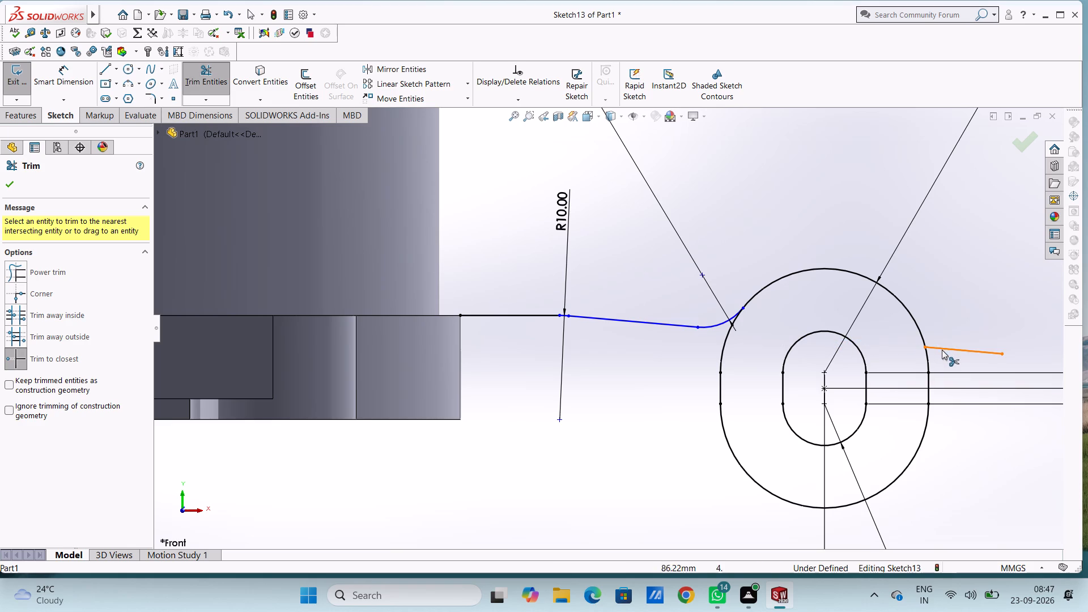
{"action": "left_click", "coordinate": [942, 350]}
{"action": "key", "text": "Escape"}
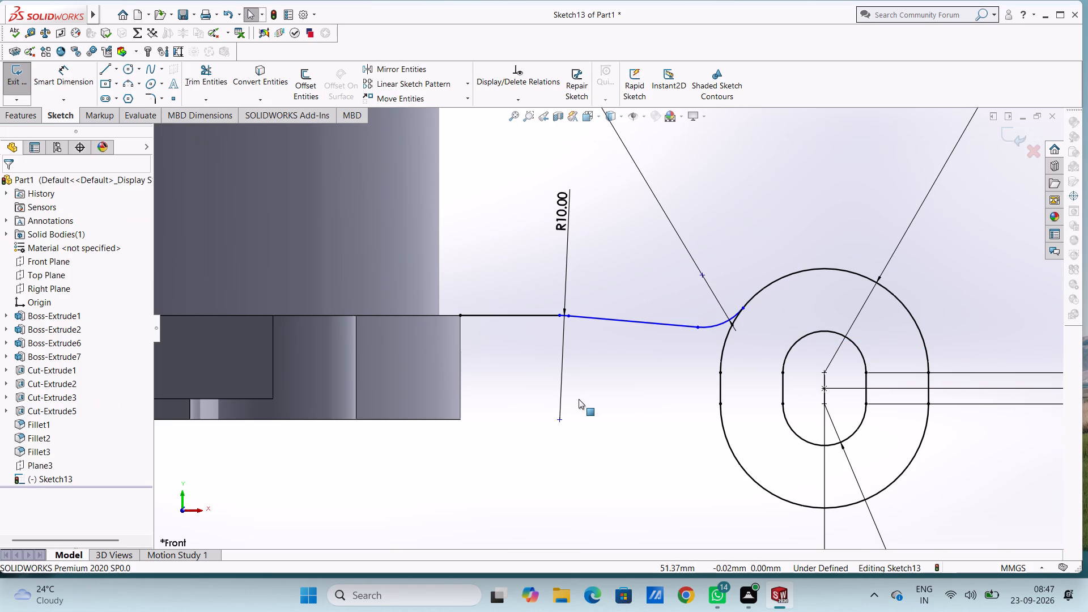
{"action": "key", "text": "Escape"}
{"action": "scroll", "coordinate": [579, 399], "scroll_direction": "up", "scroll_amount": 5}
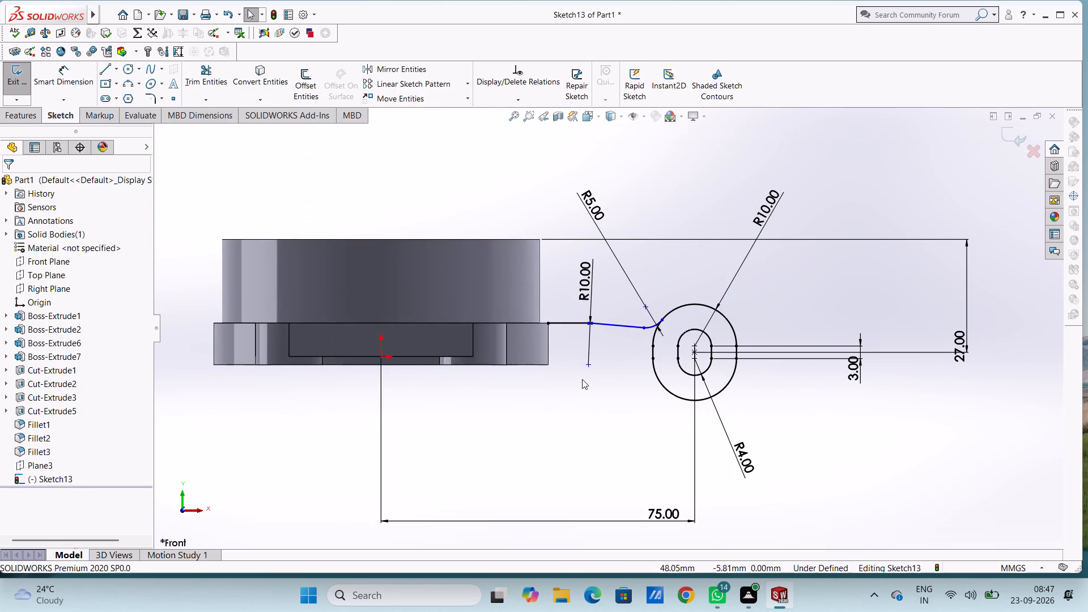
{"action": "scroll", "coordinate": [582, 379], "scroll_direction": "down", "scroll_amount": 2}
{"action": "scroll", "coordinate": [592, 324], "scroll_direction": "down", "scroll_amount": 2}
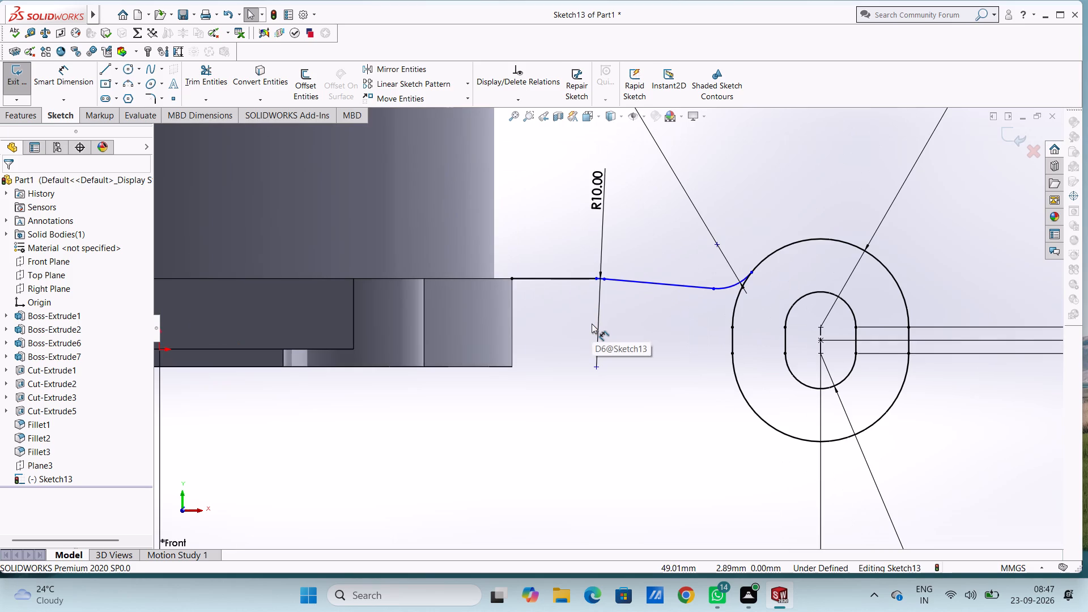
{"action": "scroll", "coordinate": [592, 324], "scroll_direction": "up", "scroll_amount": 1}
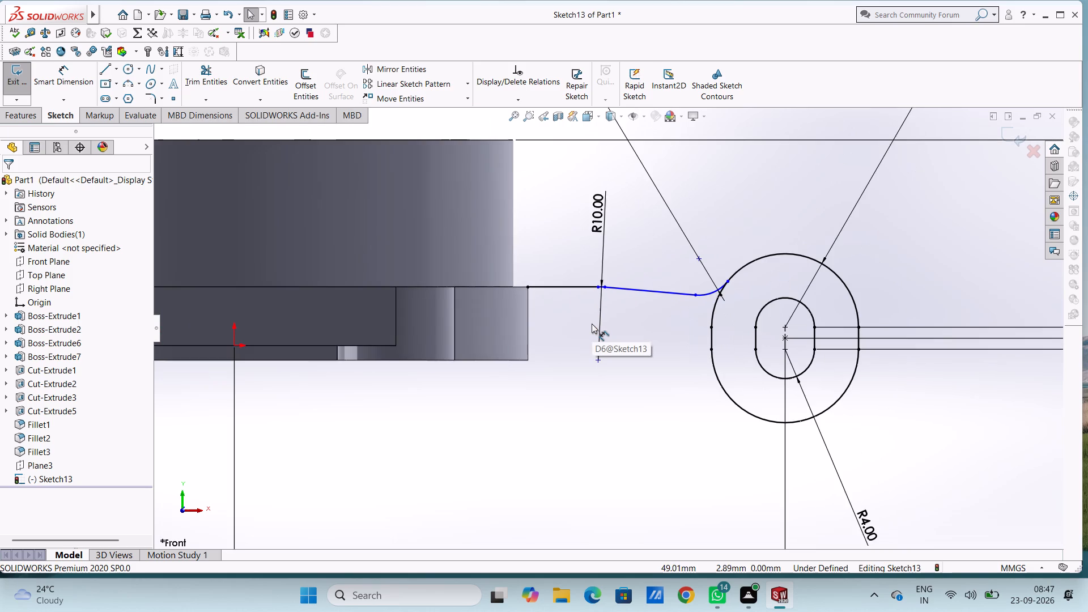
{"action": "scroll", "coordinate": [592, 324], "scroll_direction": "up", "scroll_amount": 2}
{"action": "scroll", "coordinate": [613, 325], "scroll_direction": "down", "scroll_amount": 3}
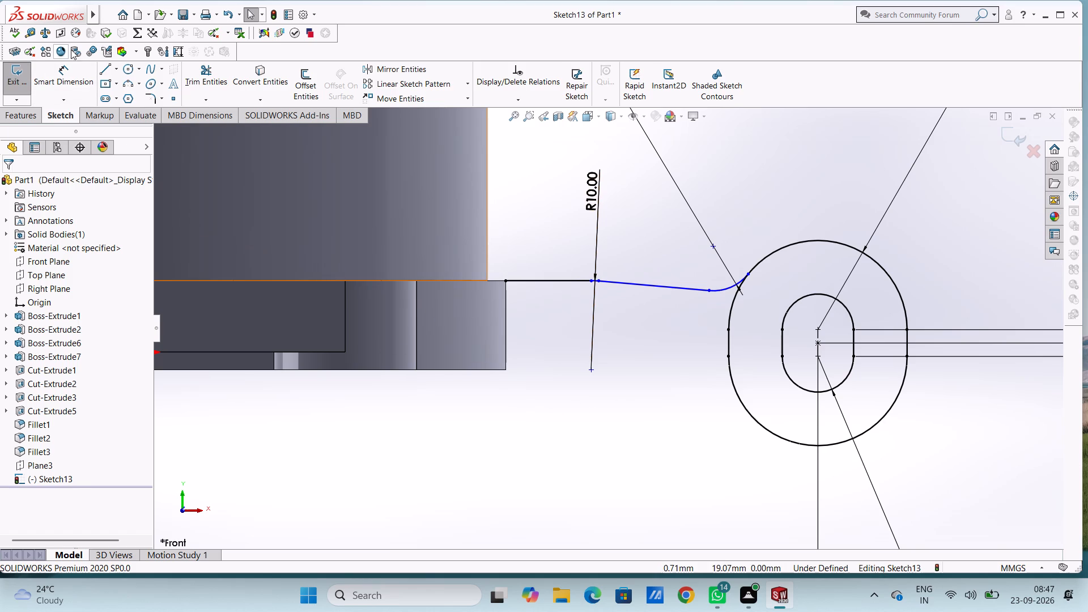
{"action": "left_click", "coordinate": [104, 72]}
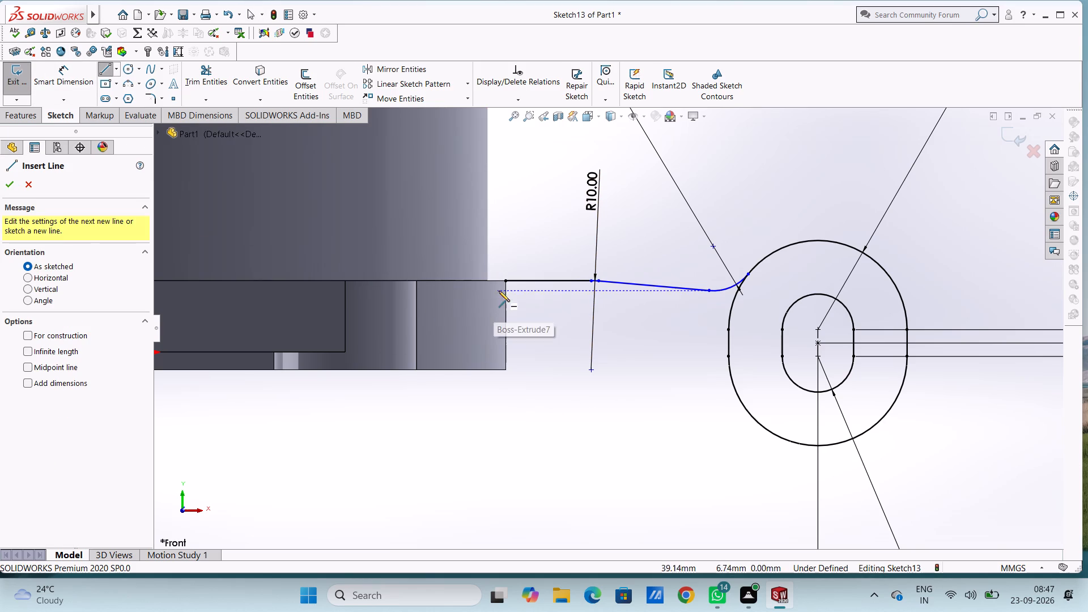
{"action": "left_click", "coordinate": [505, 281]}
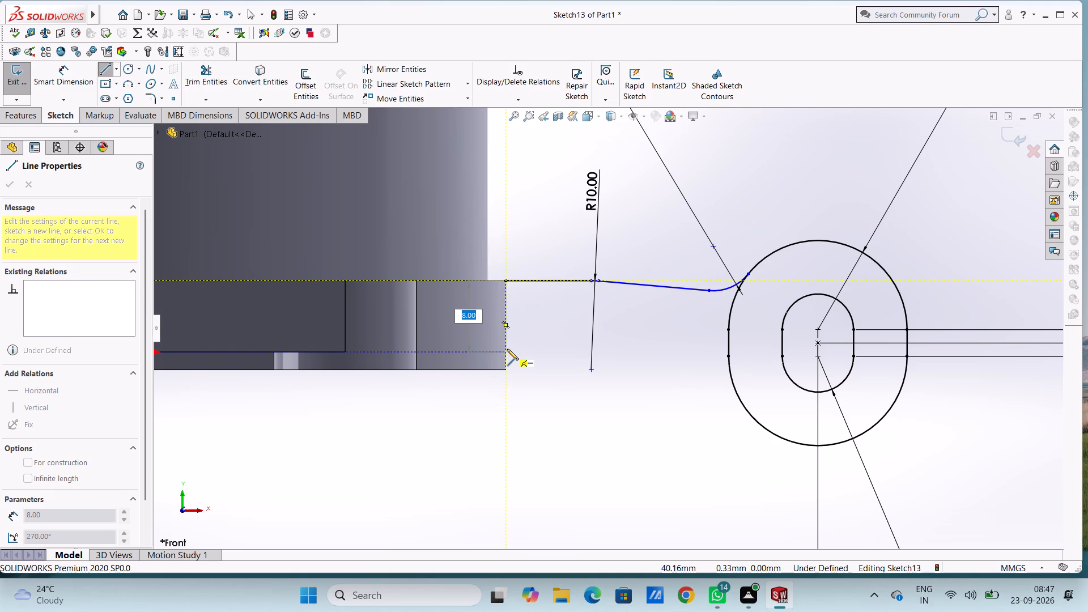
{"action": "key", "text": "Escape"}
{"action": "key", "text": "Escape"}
Set the vertical distance between the body's top edge and the slot centre to 29 mm.
{"action": "scroll", "coordinate": [507, 349], "scroll_direction": "up", "scroll_amount": 5}
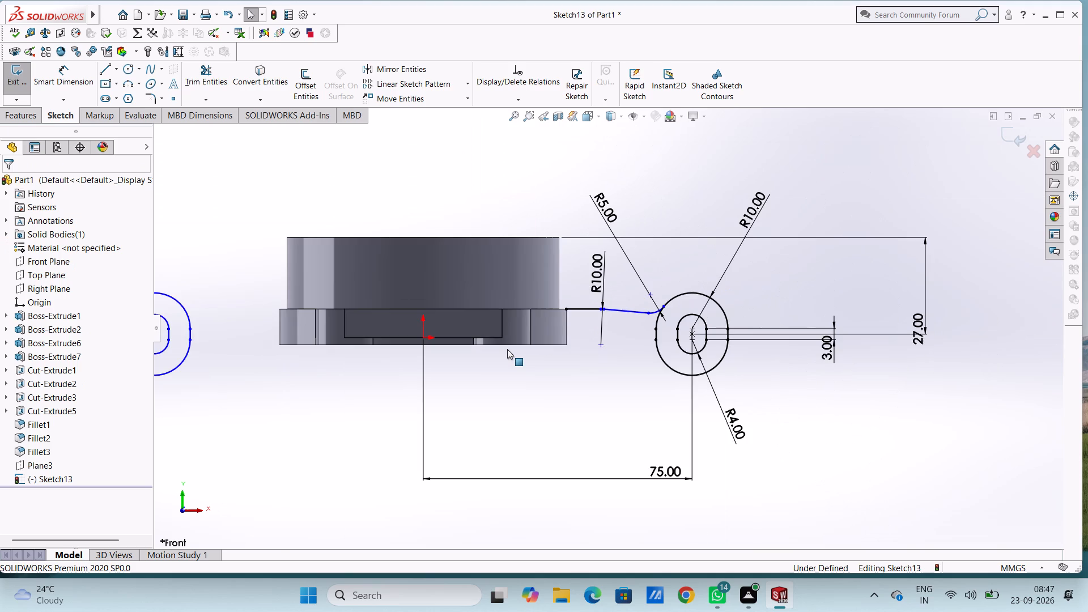
{"action": "scroll", "coordinate": [929, 332], "scroll_direction": "up", "scroll_amount": 1}
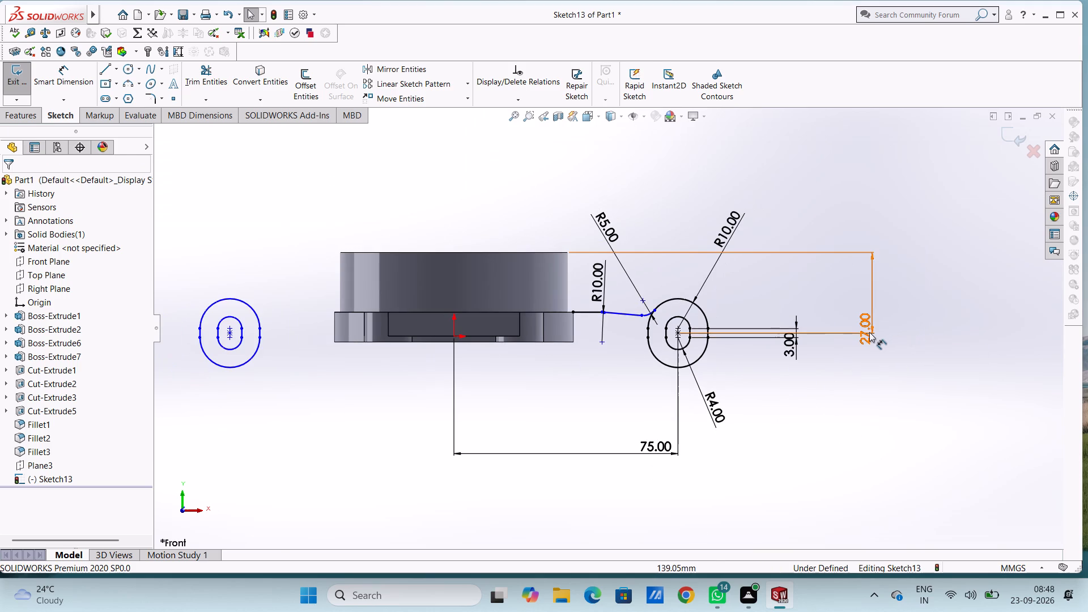
{"action": "double_click", "coordinate": [869, 332]}
{"action": "type", "text": "29"}
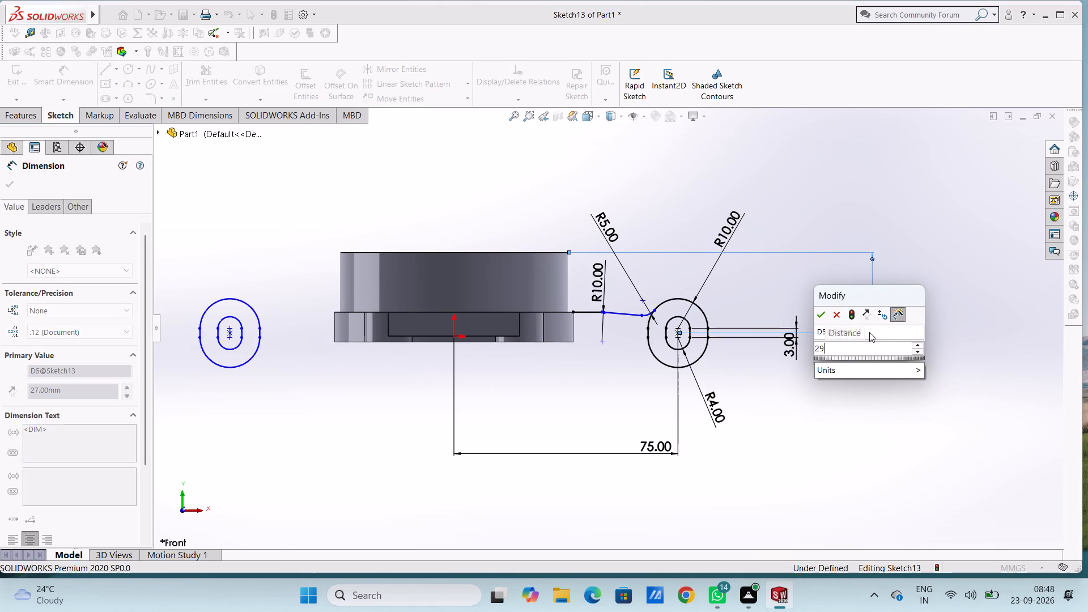
{"action": "key", "text": "Return"}
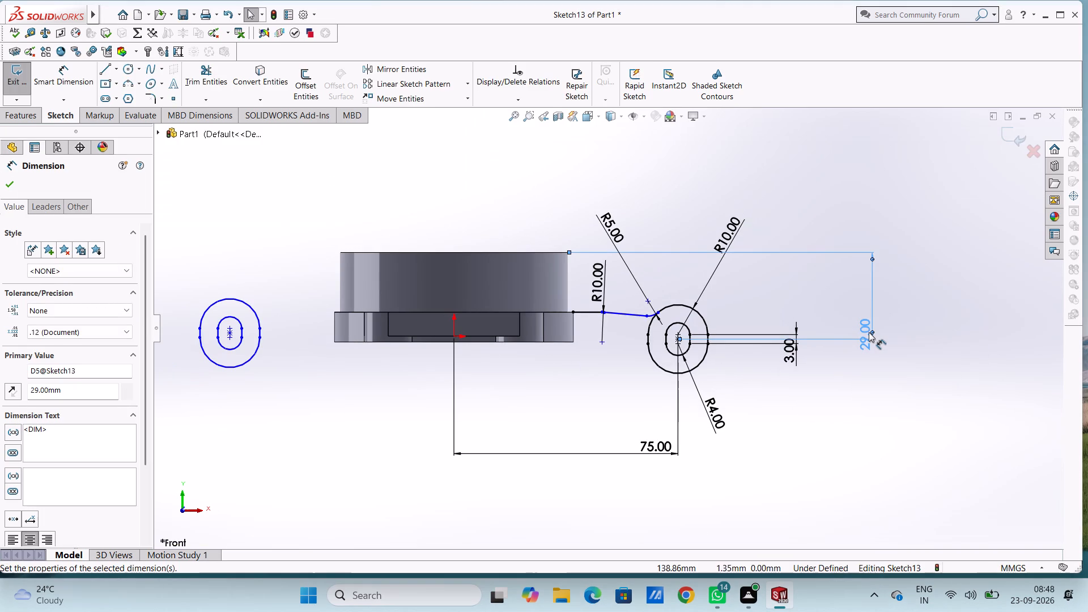
{"action": "left_click", "coordinate": [668, 207]}
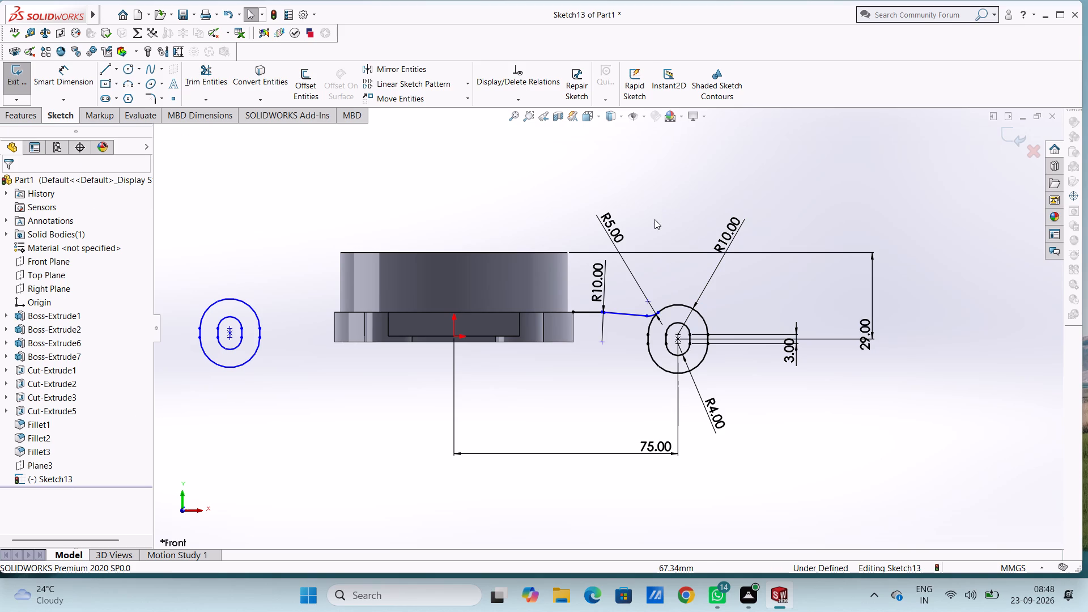
Delete the 10 mm fillet arc, the sloped line and the R5 arc, together with their associated dimensions.
{"action": "scroll", "coordinate": [621, 362], "scroll_direction": "down", "scroll_amount": 4}
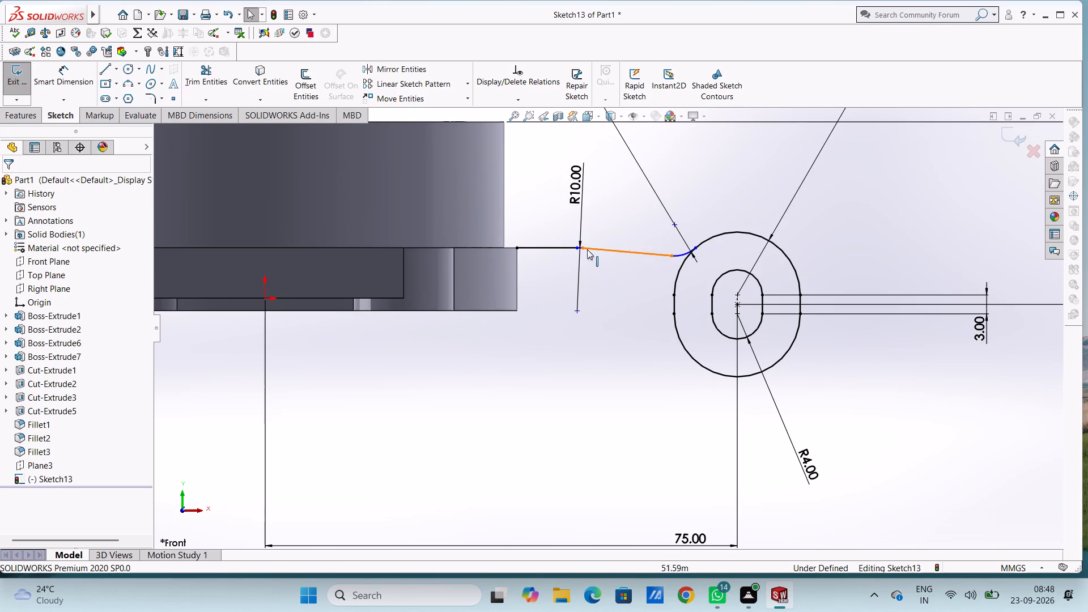
{"action": "scroll", "coordinate": [586, 250], "scroll_direction": "down", "scroll_amount": 6}
{"action": "left_click", "coordinate": [579, 280]}
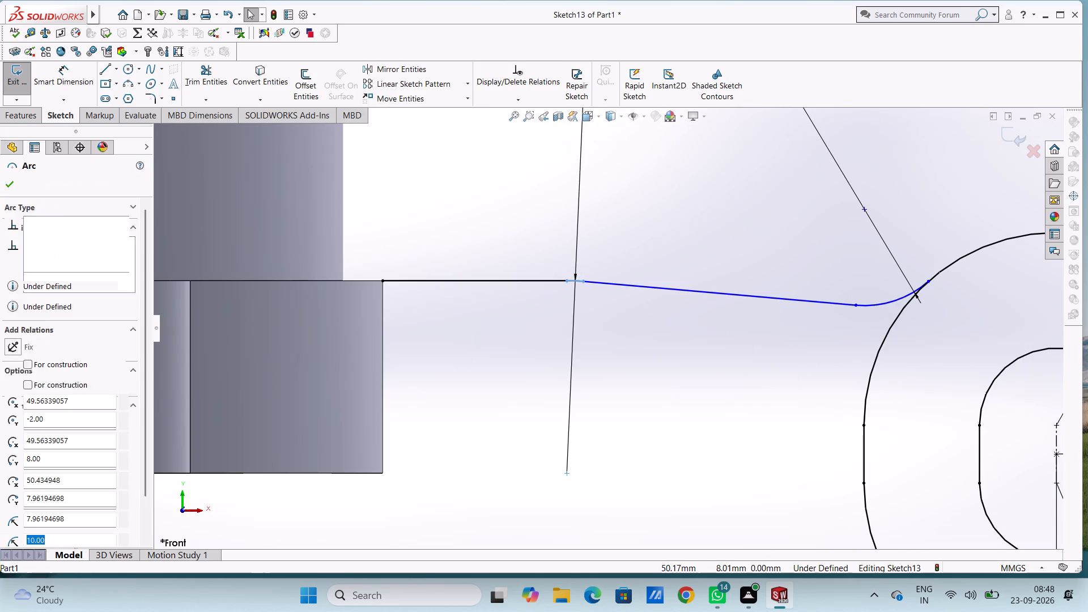
{"action": "left_click", "coordinate": [628, 283], "text": "ctrl"}
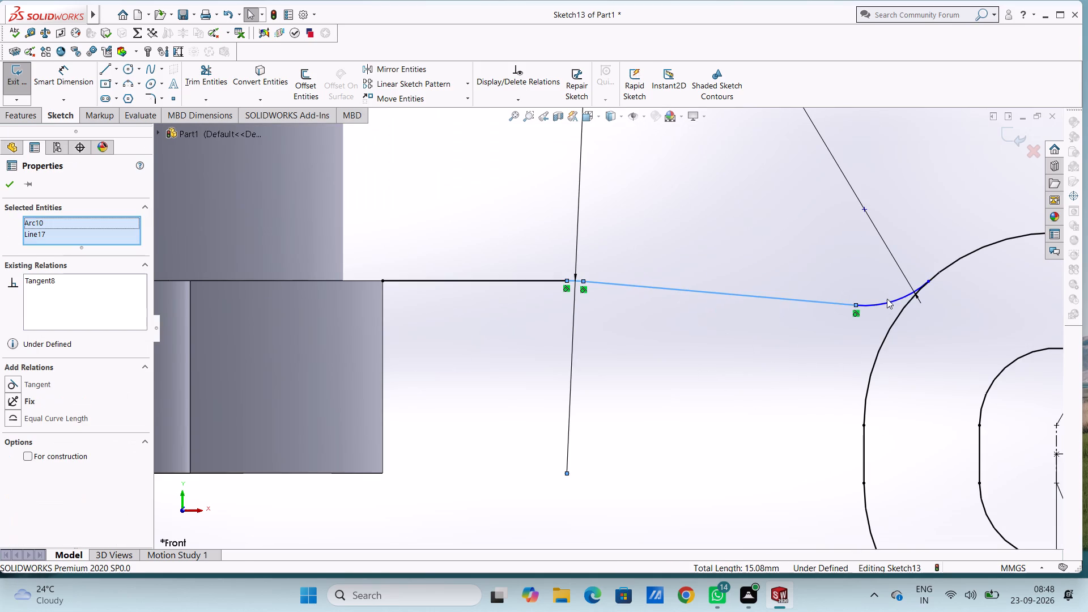
{"action": "left_click", "coordinate": [887, 301], "text": "ctrl"}
{"action": "key", "text": "Delete"}
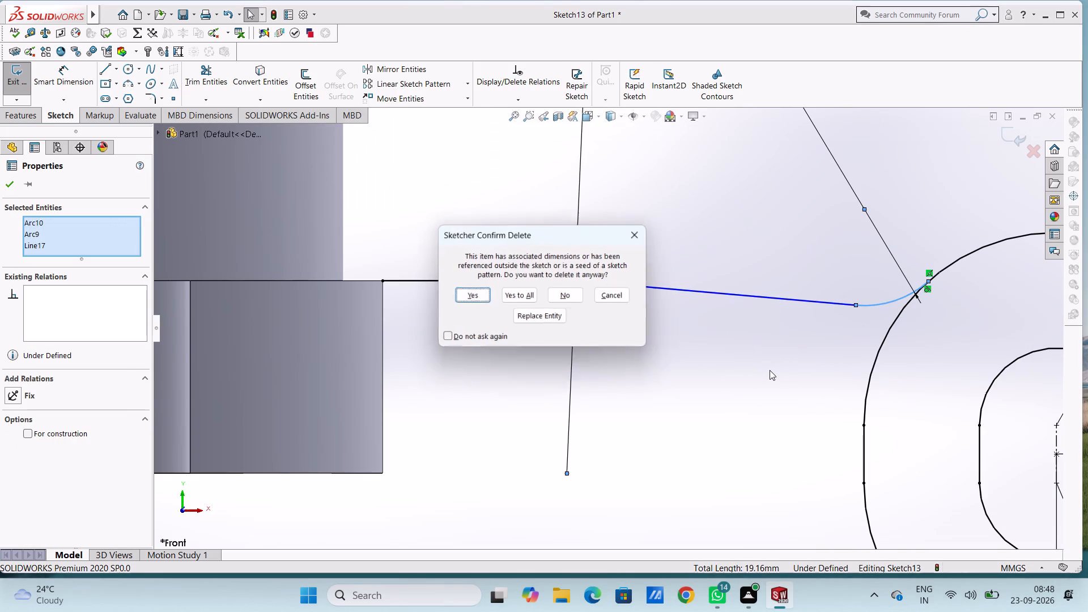
{"action": "left_click", "coordinate": [471, 295]}
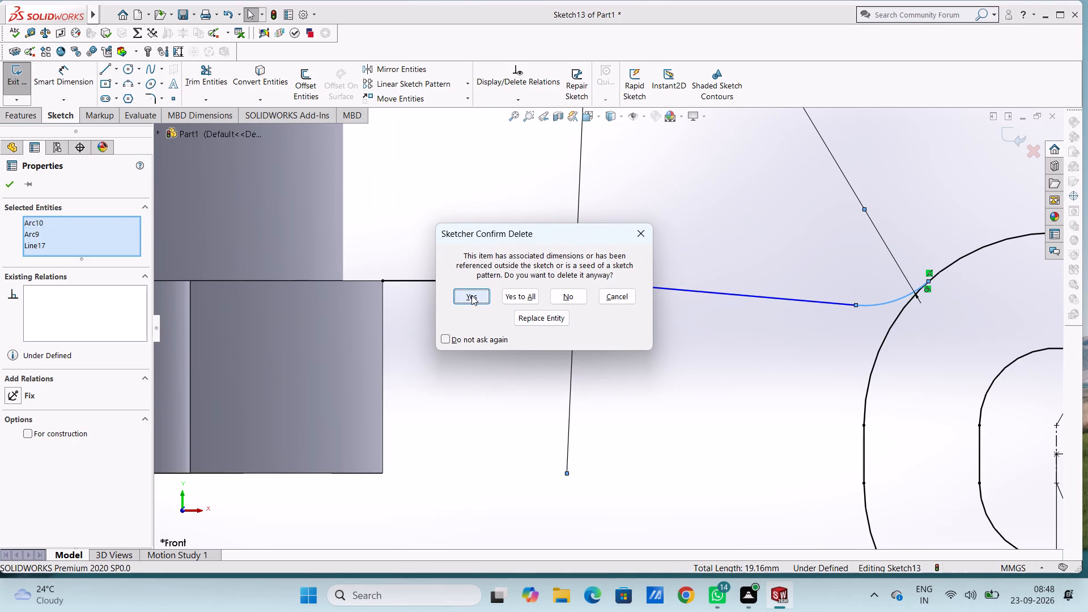
{"action": "left_click", "coordinate": [471, 295]}
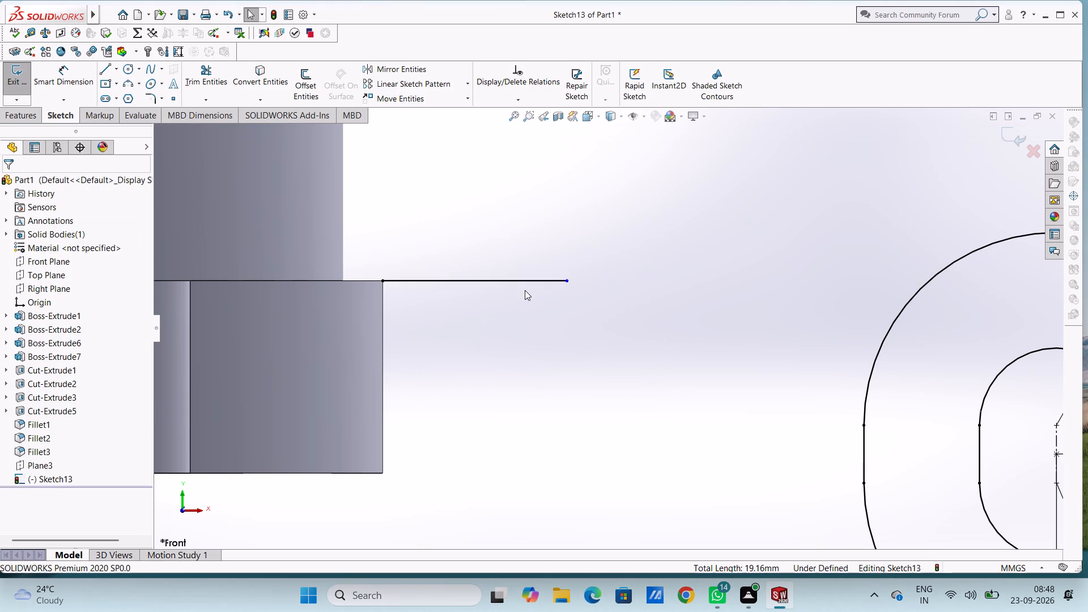
Sketch a horizontal line about 58 mm long from the outer end of the short horizontal line, passing across the slot outlines.
{"action": "scroll", "coordinate": [525, 290], "scroll_direction": "up", "scroll_amount": 7}
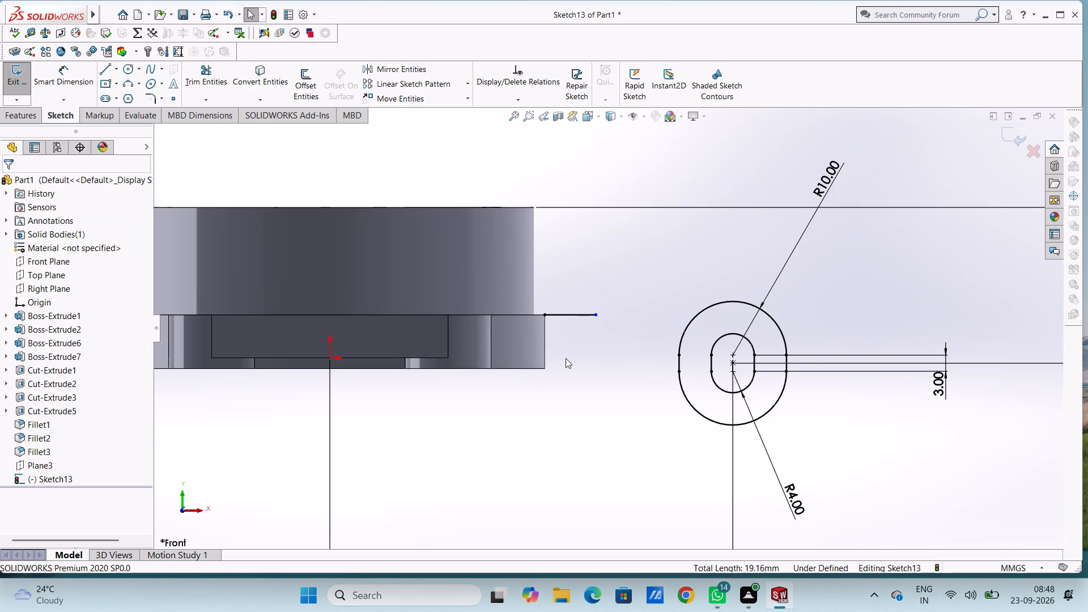
{"action": "left_click", "coordinate": [103, 68]}
{"action": "left_click", "coordinate": [595, 314]}
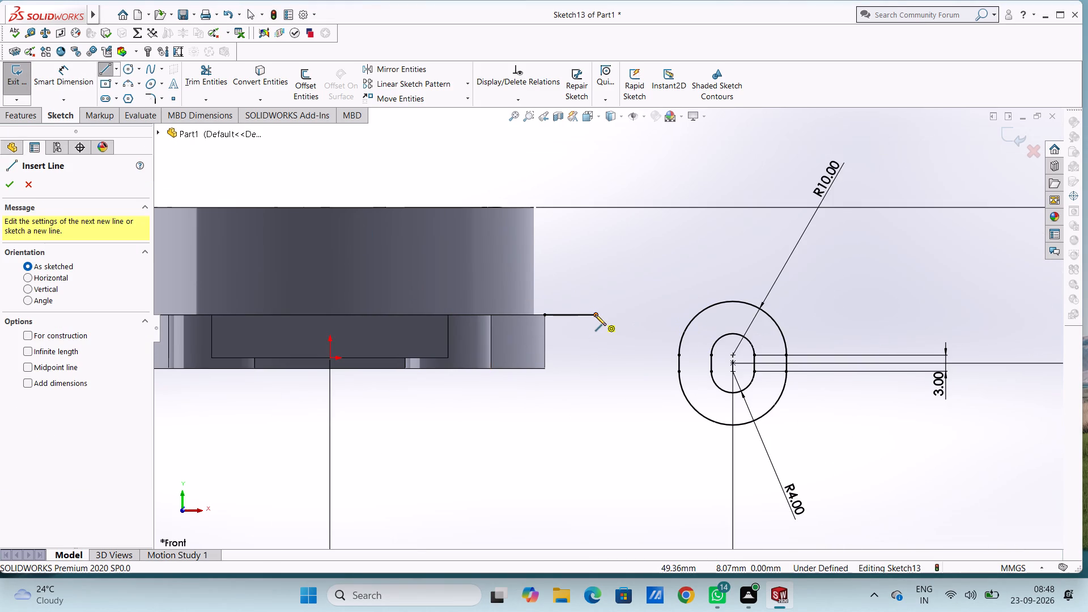
{"action": "left_click", "coordinate": [909, 314]}
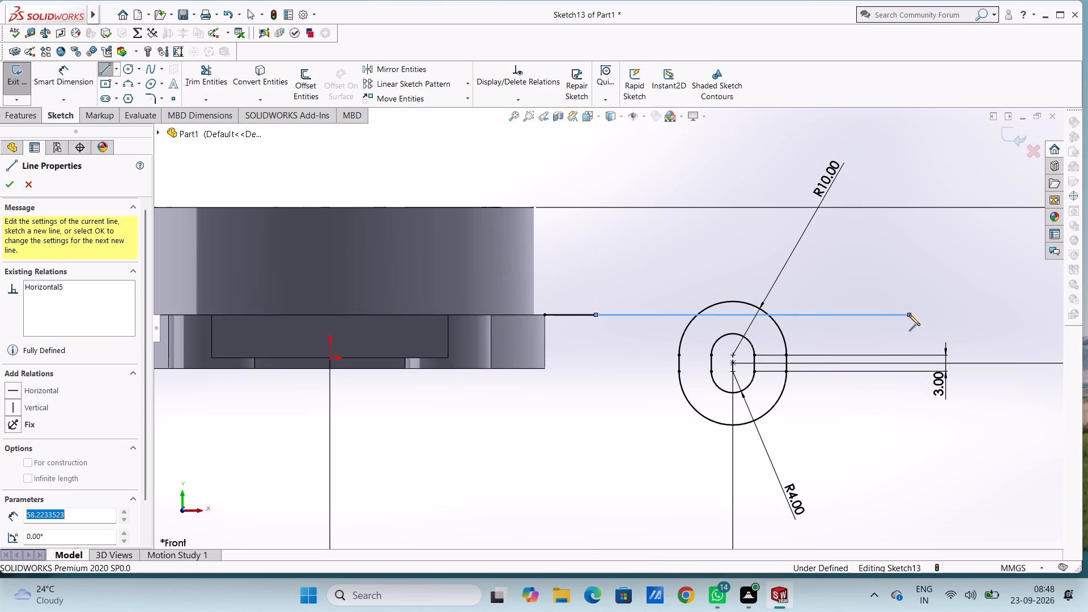
{"action": "key", "text": "Escape"}
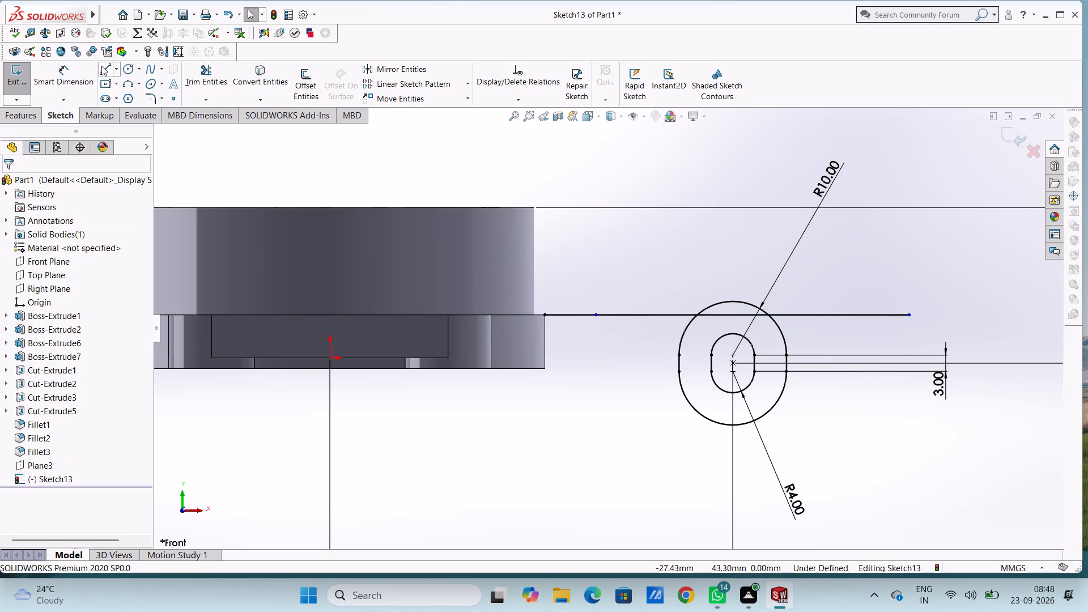
From the short horizontal line's outer end, sketch a line about 17 mm up over the body and a collinear one about 69 mm down across the slot.
{"action": "left_click", "coordinate": [102, 66]}
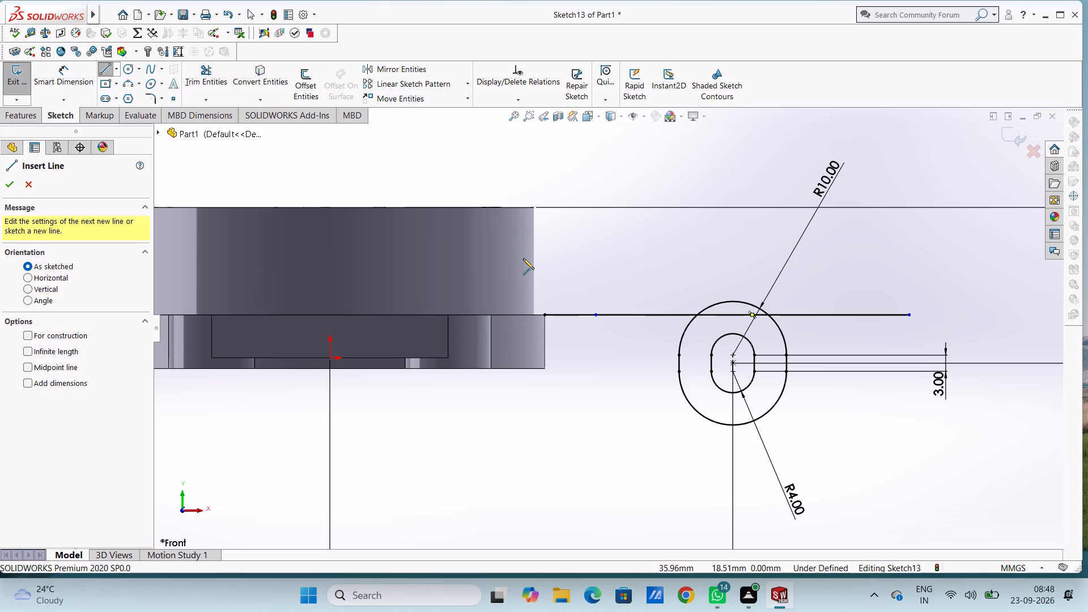
{"action": "left_click", "coordinate": [596, 315]}
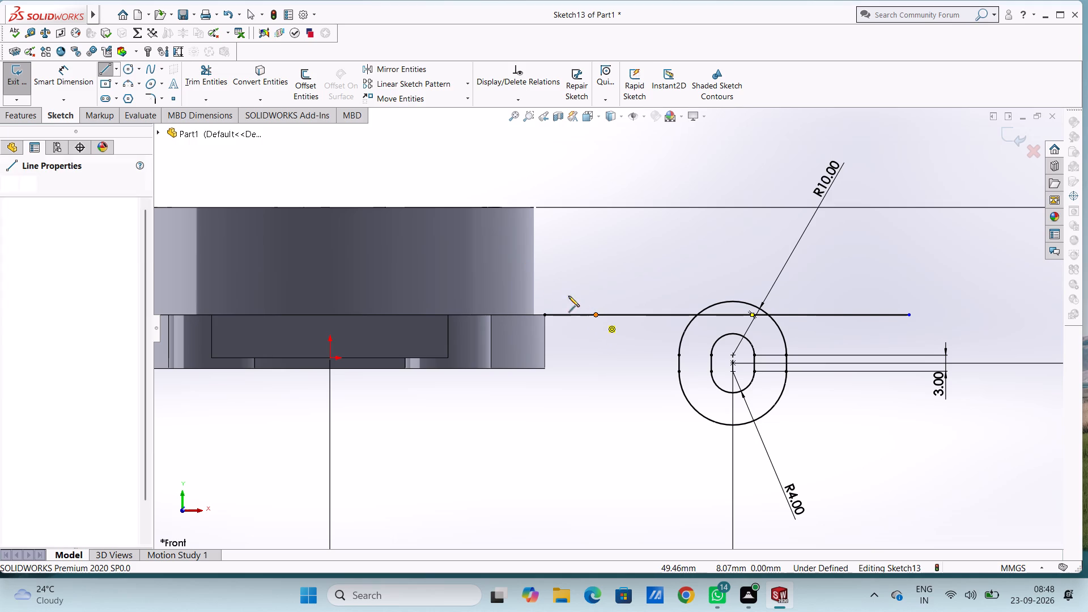
{"action": "left_click", "coordinate": [516, 269]}
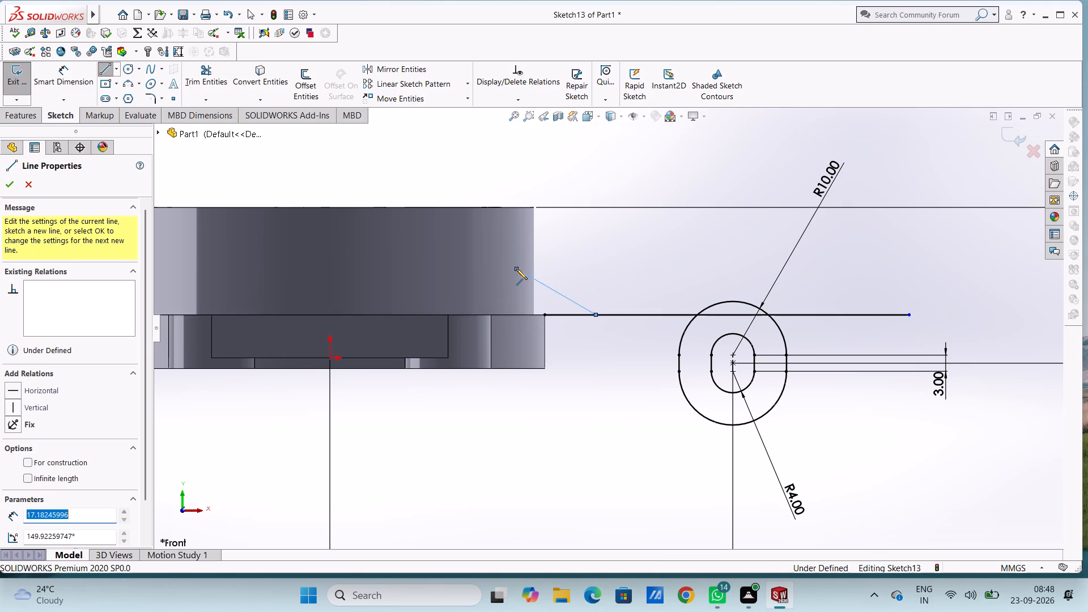
{"action": "left_click", "coordinate": [836, 456]}
{"action": "key", "text": "Escape"}
{"action": "key", "text": "Escape"}
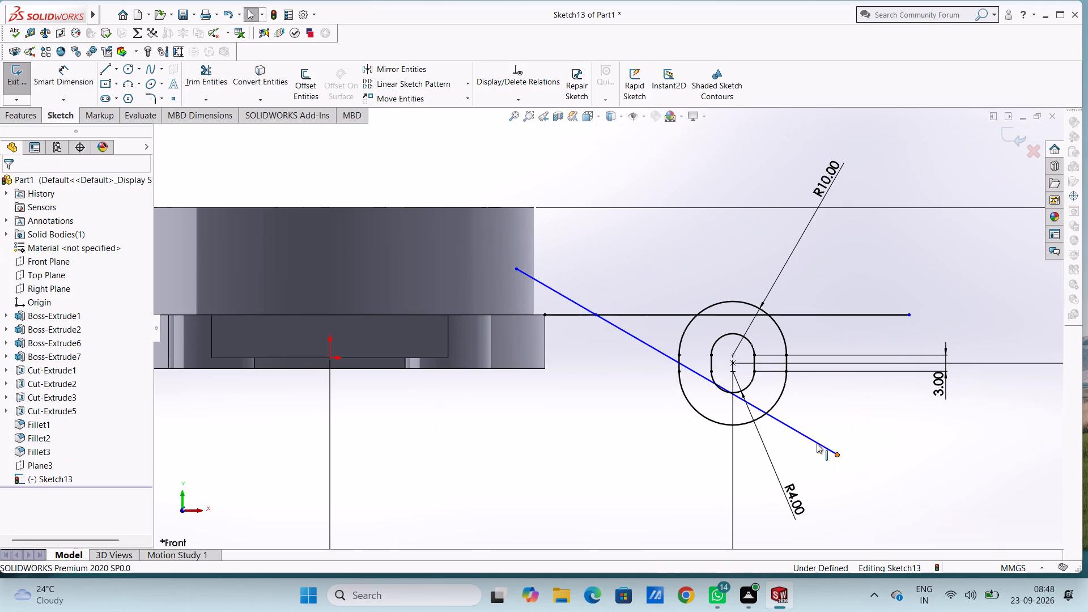
Delete the short overlapping segment between the sloped line's upper end and the short horizontal line's outer end.
{"action": "left_click", "coordinate": [558, 294]}
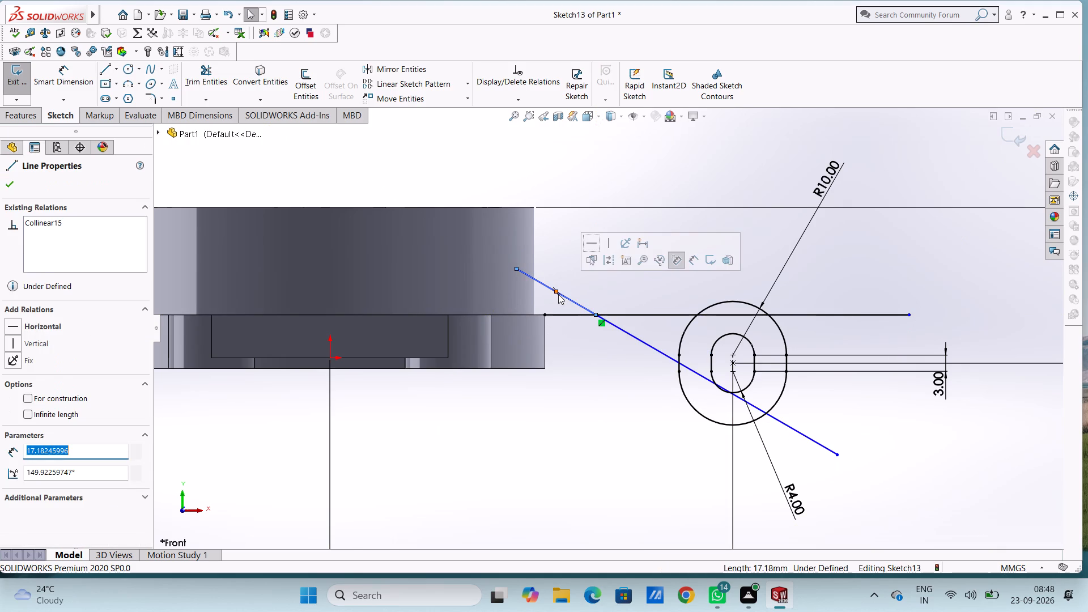
{"action": "key", "text": "Delete"}
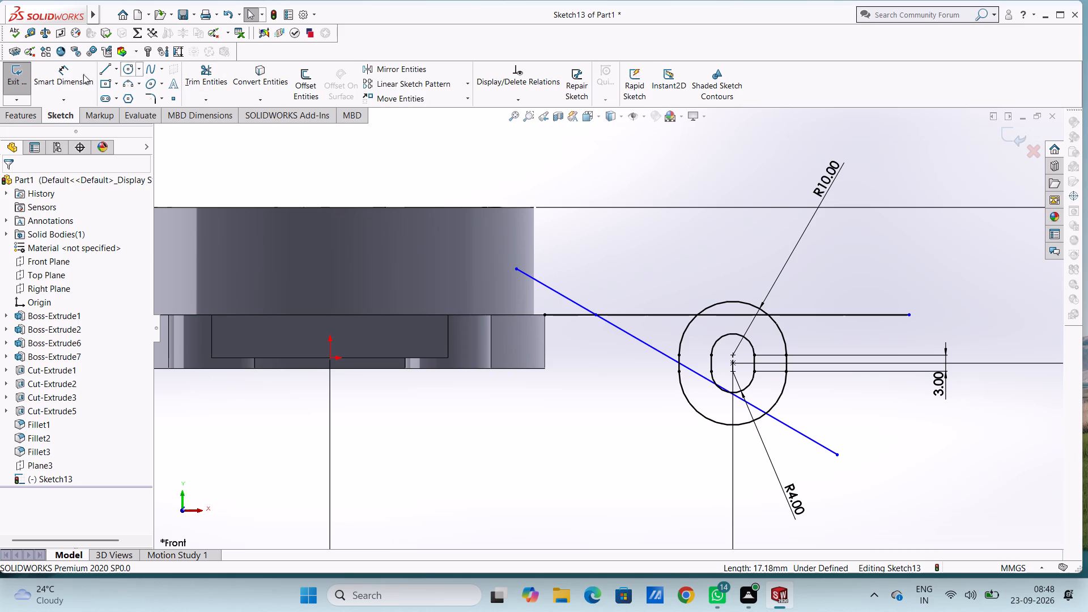
Dimension the angle between the sloped line and the short horizontal line as 5°.
{"action": "left_click", "coordinate": [53, 74]}
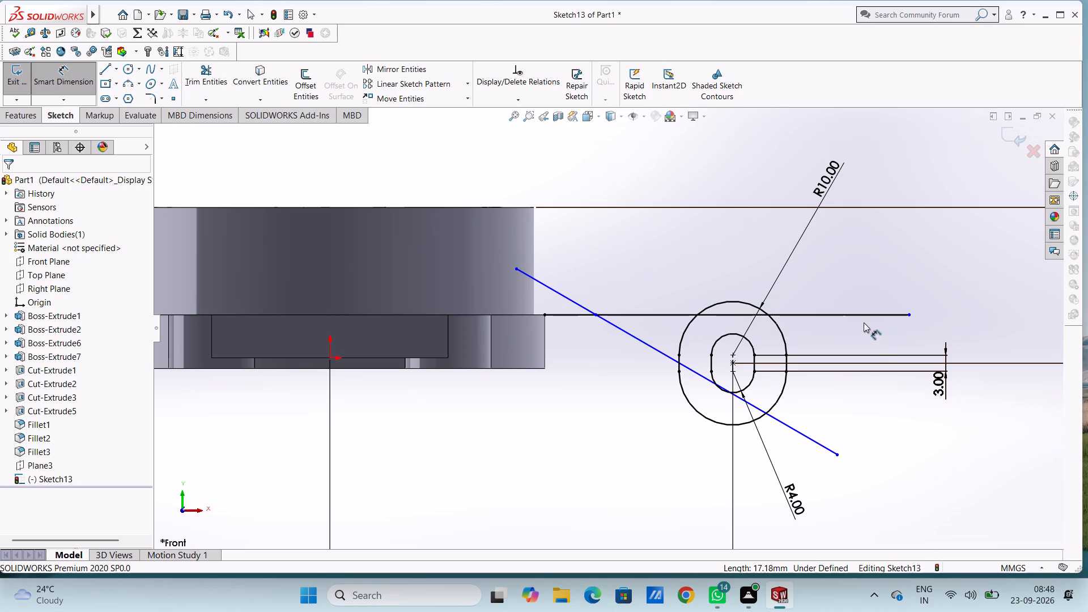
{"action": "left_click", "coordinate": [568, 297]}
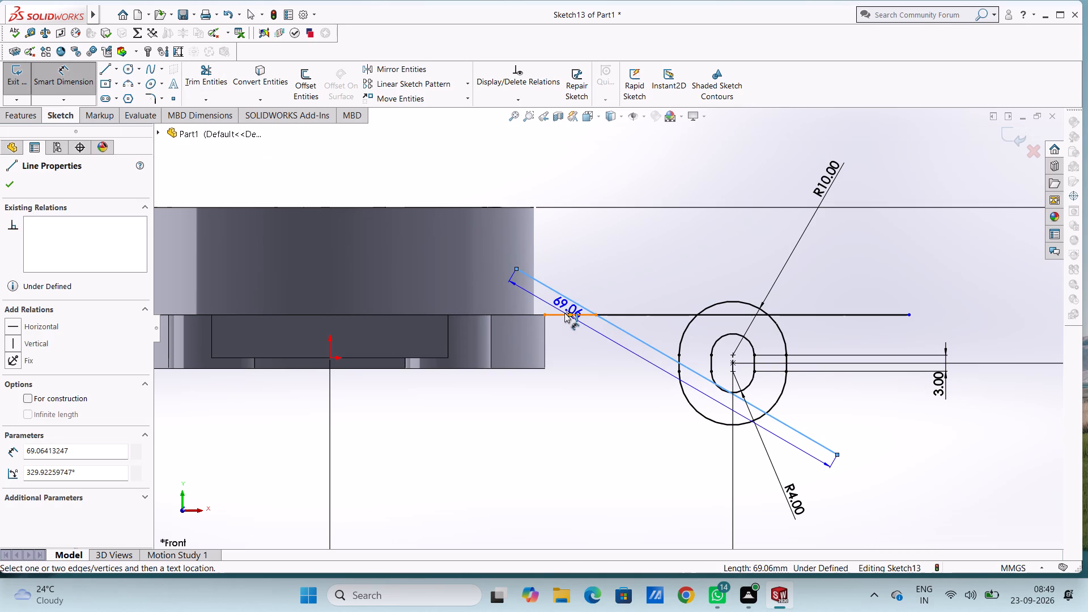
{"action": "left_click", "coordinate": [564, 313]}
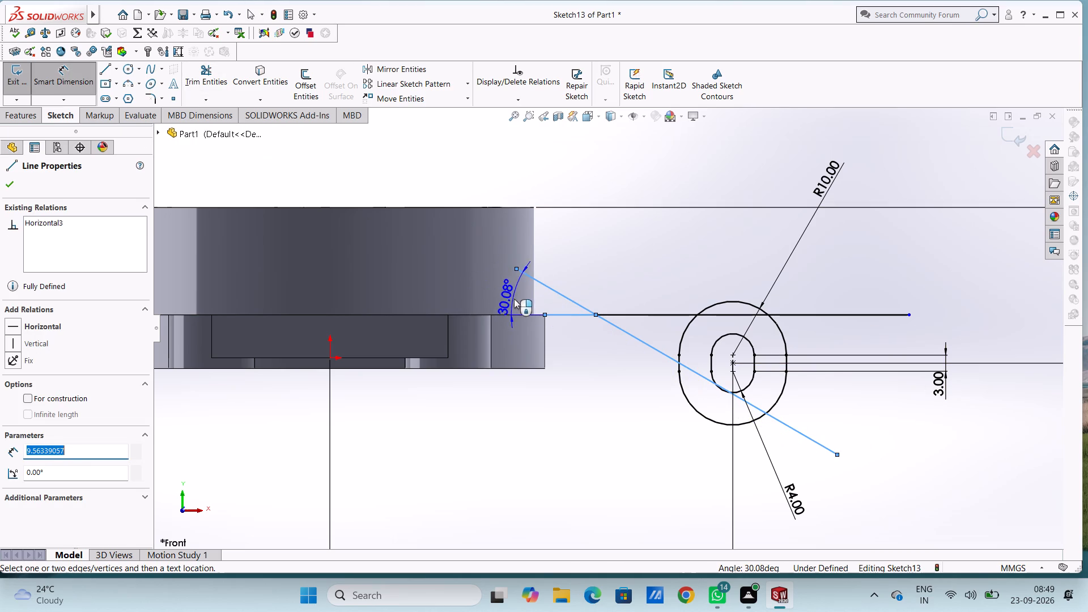
{"action": "left_click", "coordinate": [546, 299]}
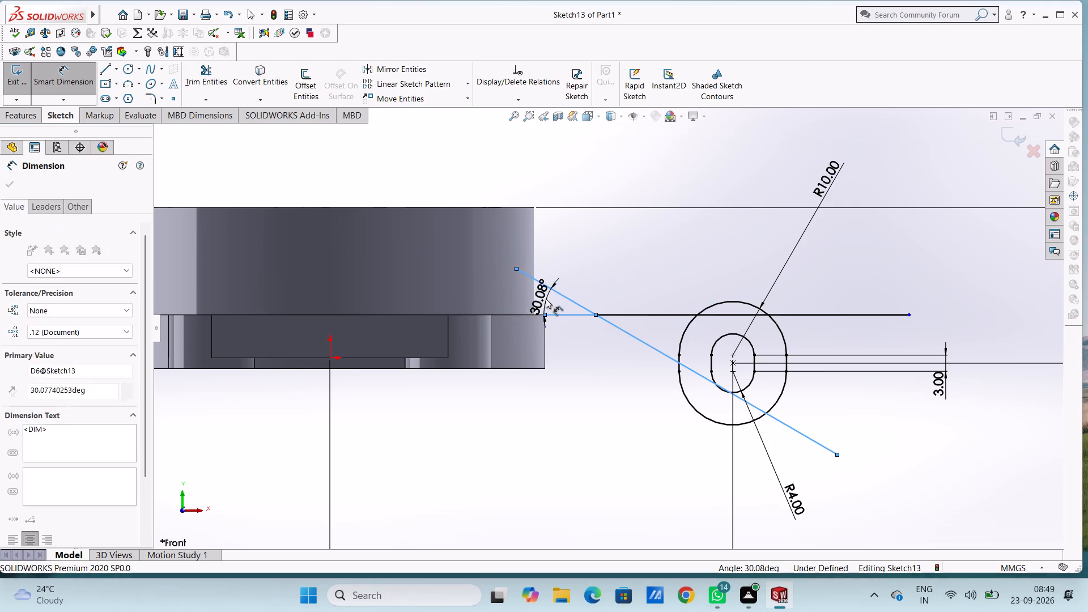
{"action": "key", "text": "5"}
{"action": "key", "text": "Return"}
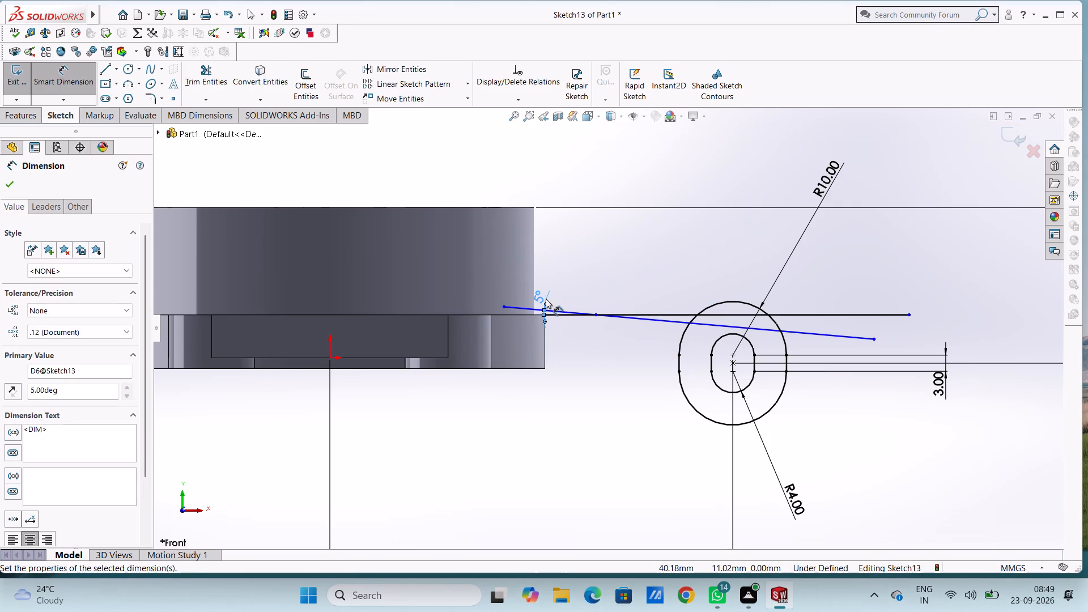
{"action": "left_click", "coordinate": [607, 280]}
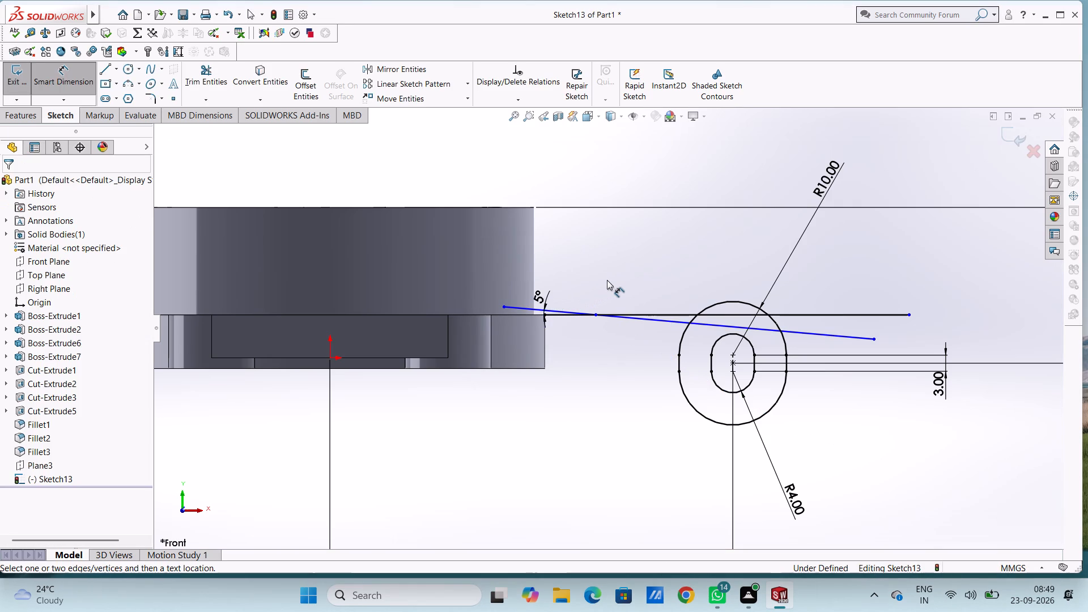
{"action": "key", "text": "Escape"}
{"action": "key", "text": "Escape"}
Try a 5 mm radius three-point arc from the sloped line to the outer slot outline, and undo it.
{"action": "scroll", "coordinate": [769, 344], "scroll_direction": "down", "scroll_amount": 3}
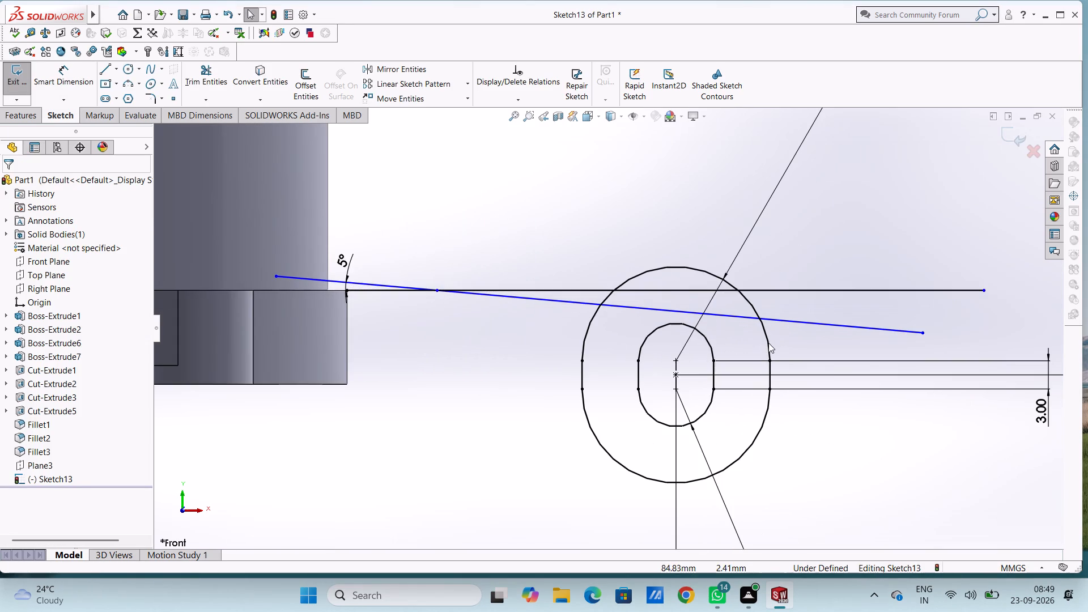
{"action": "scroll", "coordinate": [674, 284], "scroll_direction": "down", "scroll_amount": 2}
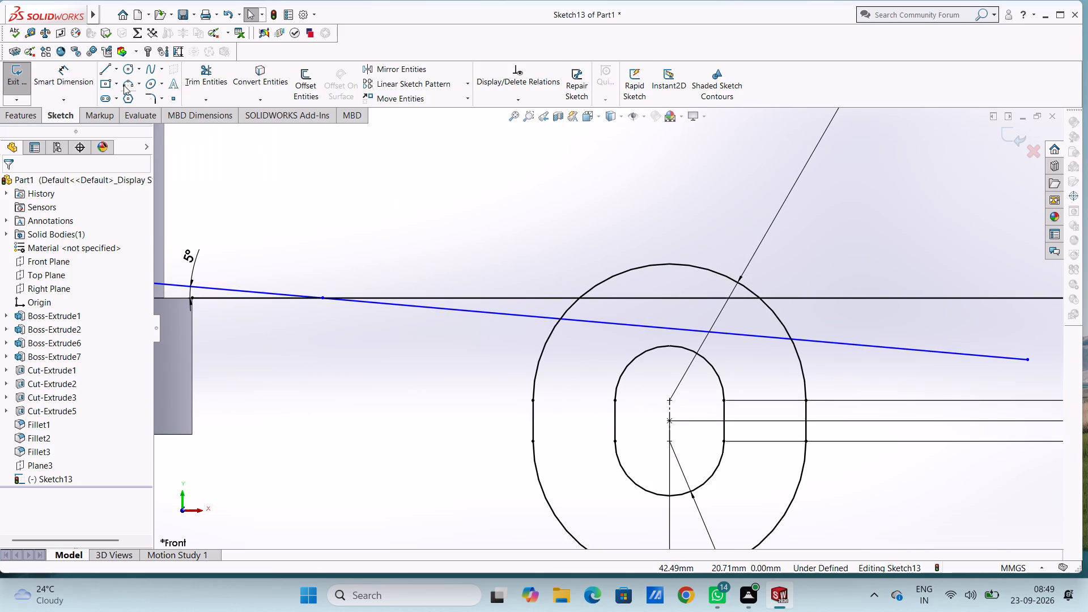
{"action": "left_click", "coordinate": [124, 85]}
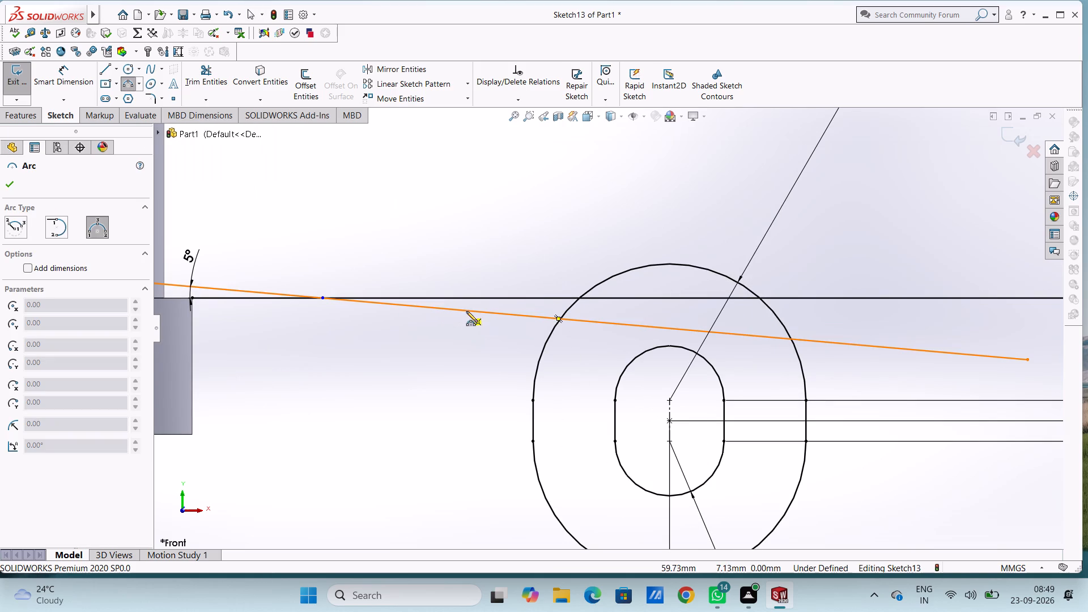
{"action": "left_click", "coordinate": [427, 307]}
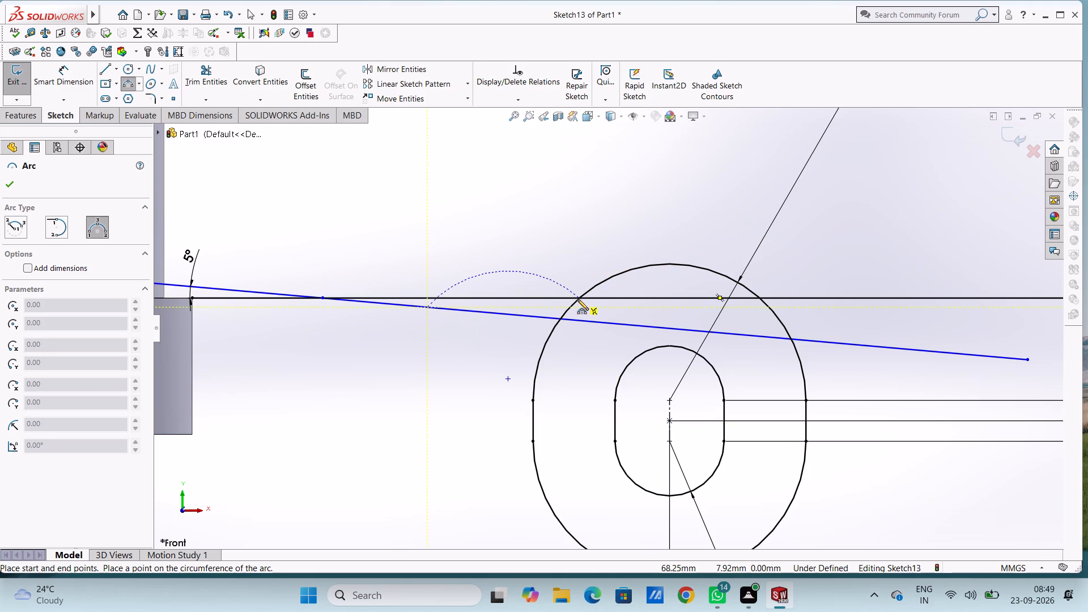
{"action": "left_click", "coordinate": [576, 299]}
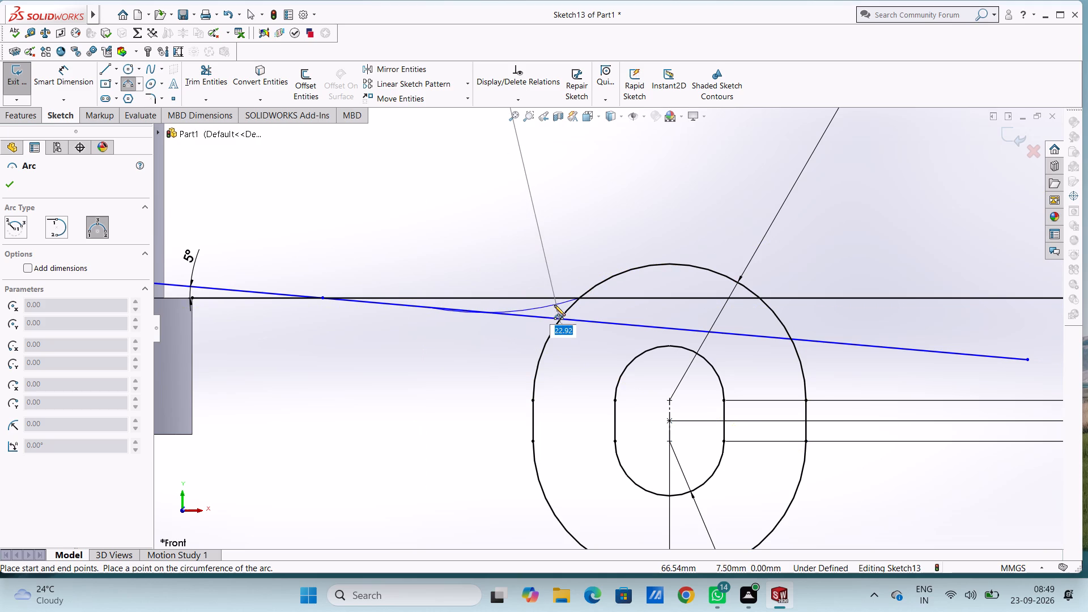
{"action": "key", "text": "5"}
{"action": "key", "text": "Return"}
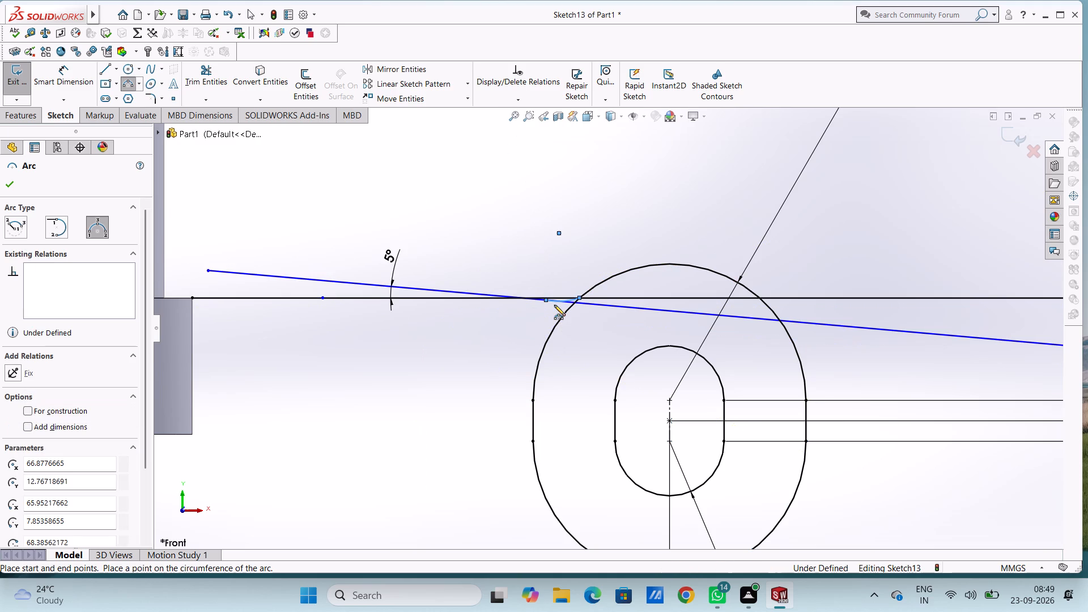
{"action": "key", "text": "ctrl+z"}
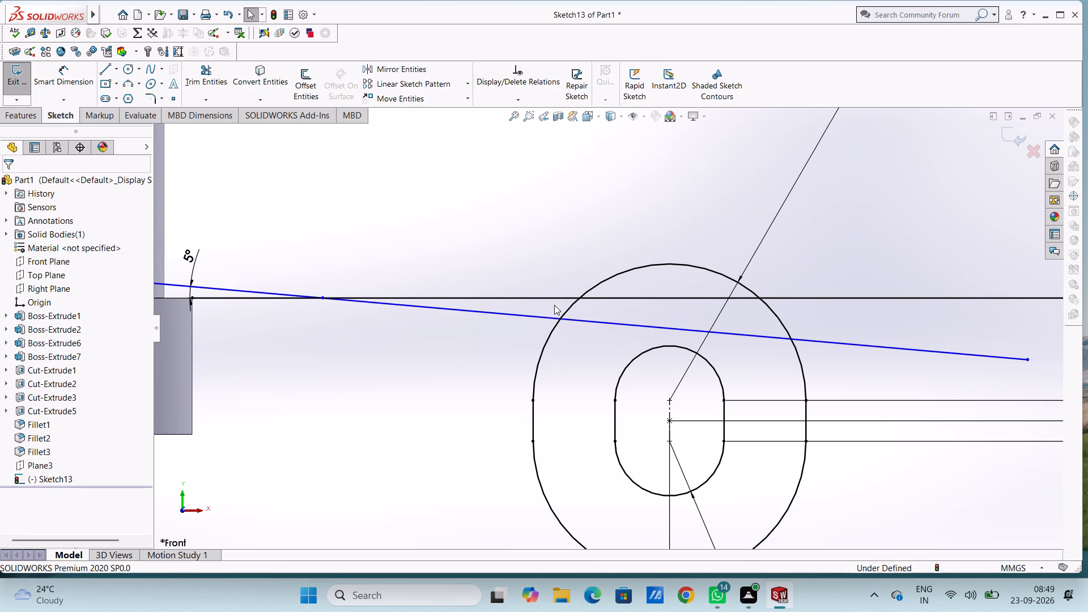
Add a horizontal dimension across the full span of the sloped line below the slot, keeping its drawn value.
{"action": "scroll", "coordinate": [551, 307], "scroll_direction": "up", "scroll_amount": 5}
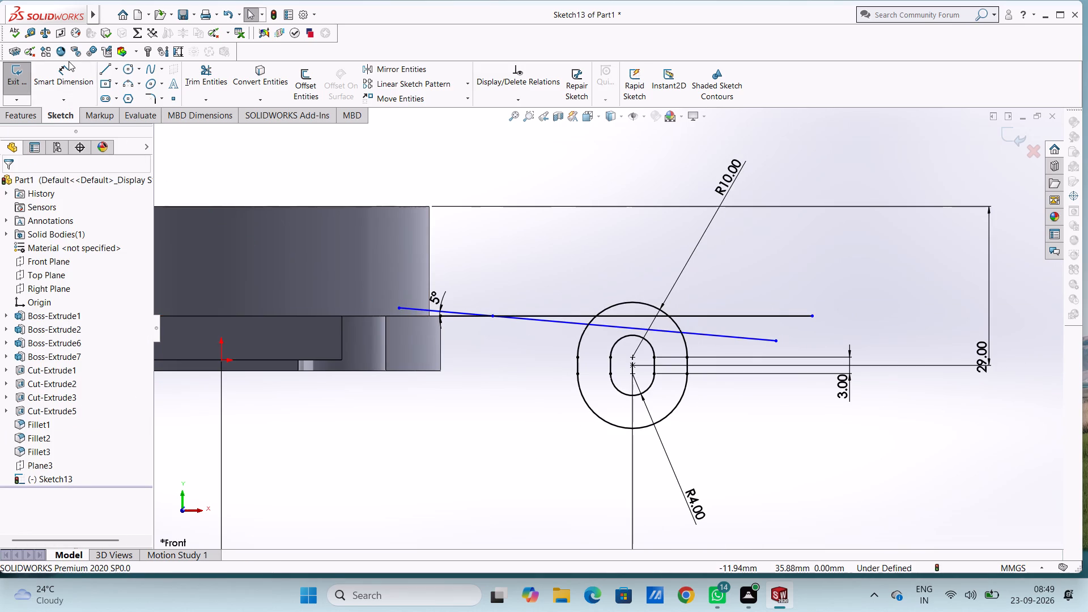
{"action": "left_click", "coordinate": [72, 81]}
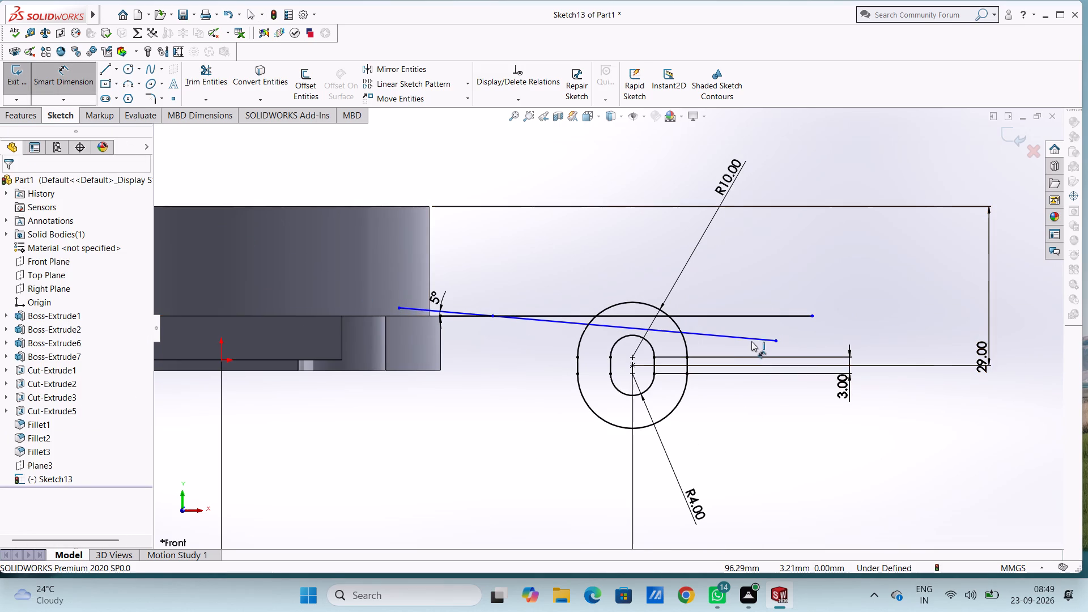
{"action": "left_click", "coordinate": [753, 339]}
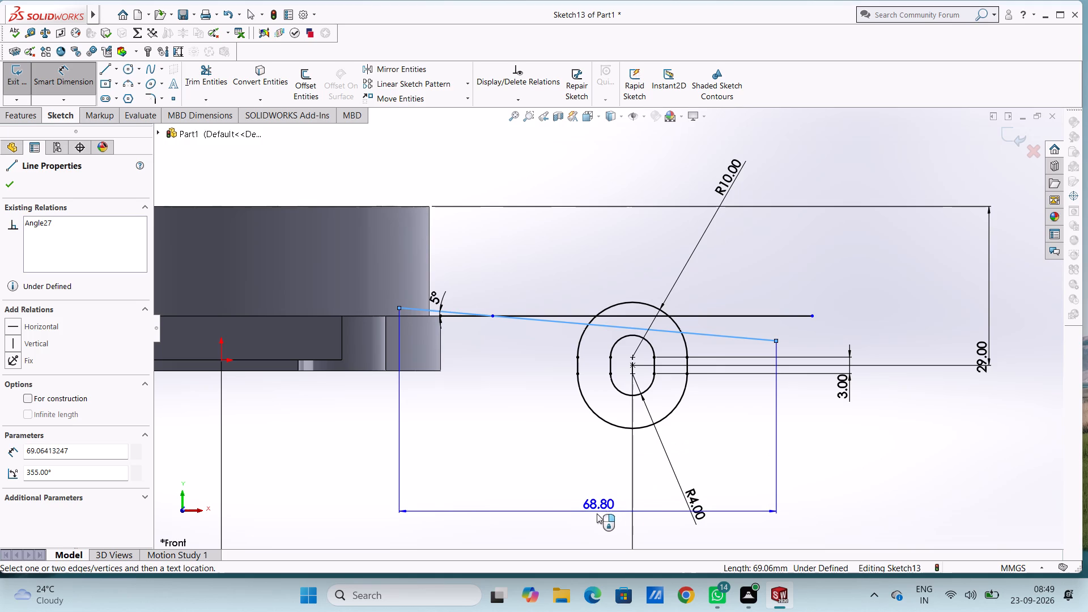
{"action": "left_click", "coordinate": [595, 514]}
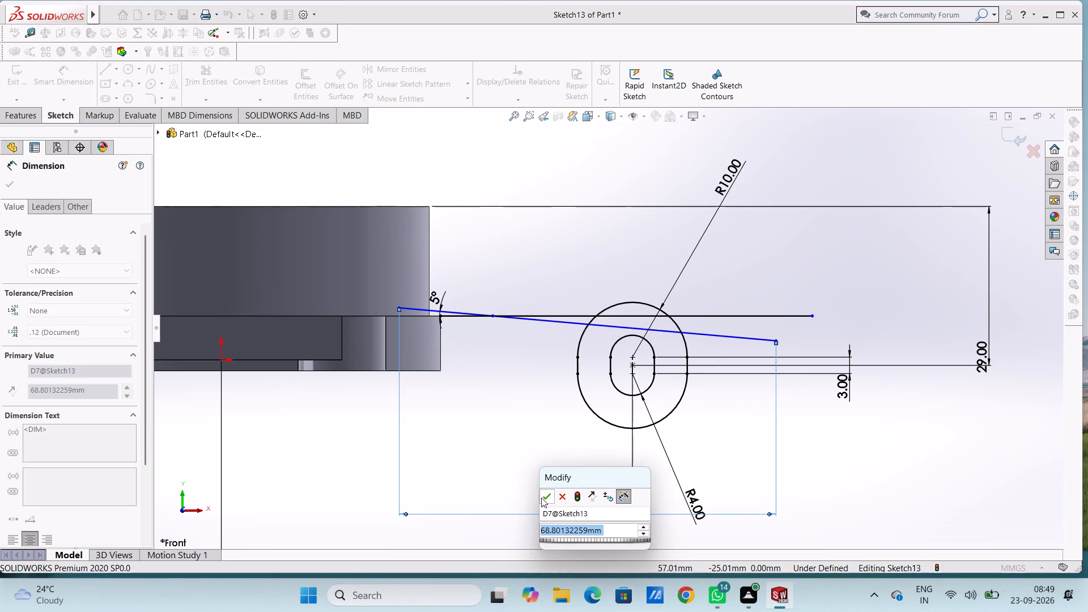
{"action": "left_click", "coordinate": [544, 498]}
{"action": "left_click", "coordinate": [521, 475]}
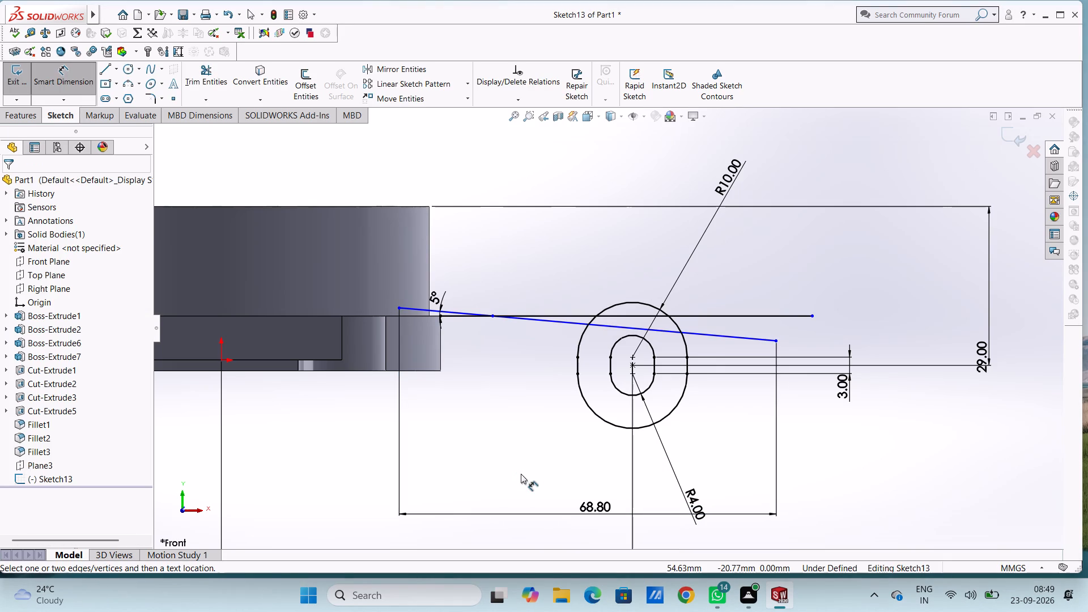
{"action": "key", "text": "Escape"}
{"action": "key", "text": "Escape"}
Sketch a downward-bulging three-point arc of radius 5 mm from the outer slot outline's upper part back to the sloped line.
{"action": "scroll", "coordinate": [661, 331], "scroll_direction": "down", "scroll_amount": 4}
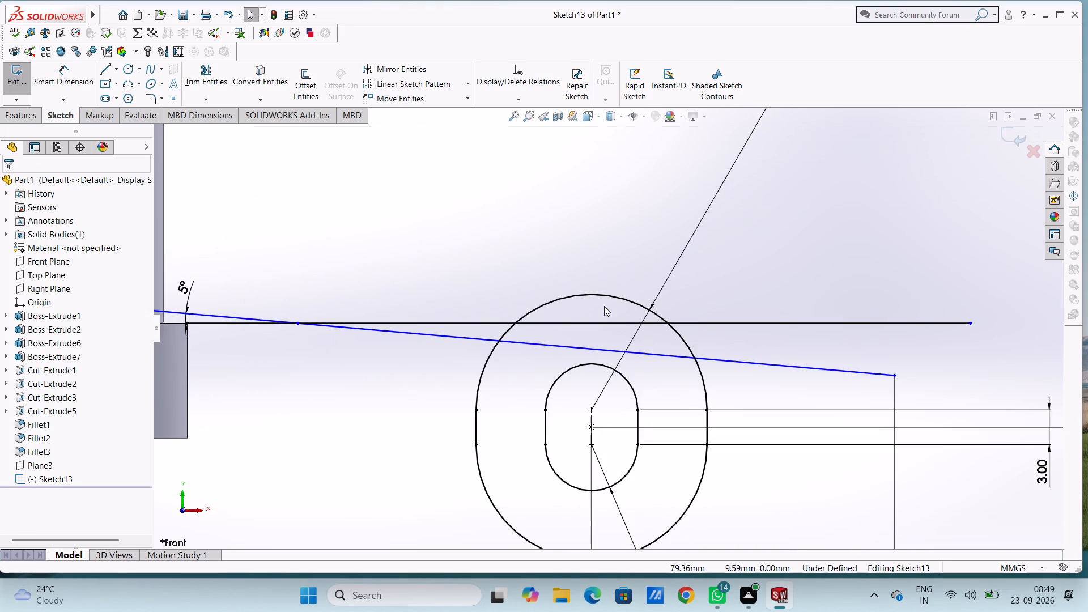
{"action": "left_click", "coordinate": [120, 83]}
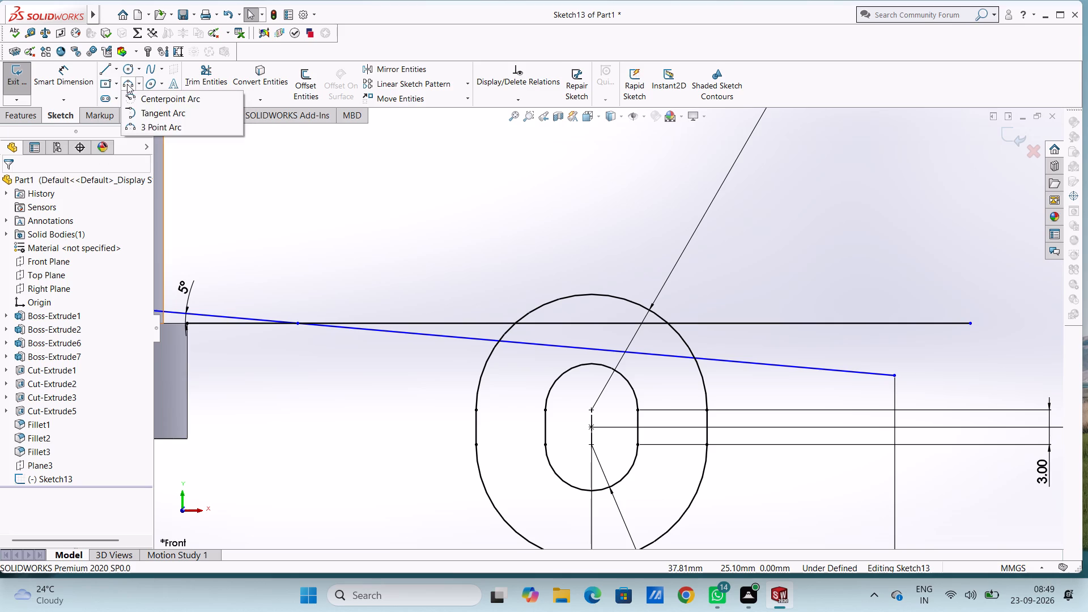
{"action": "left_click", "coordinate": [127, 84]}
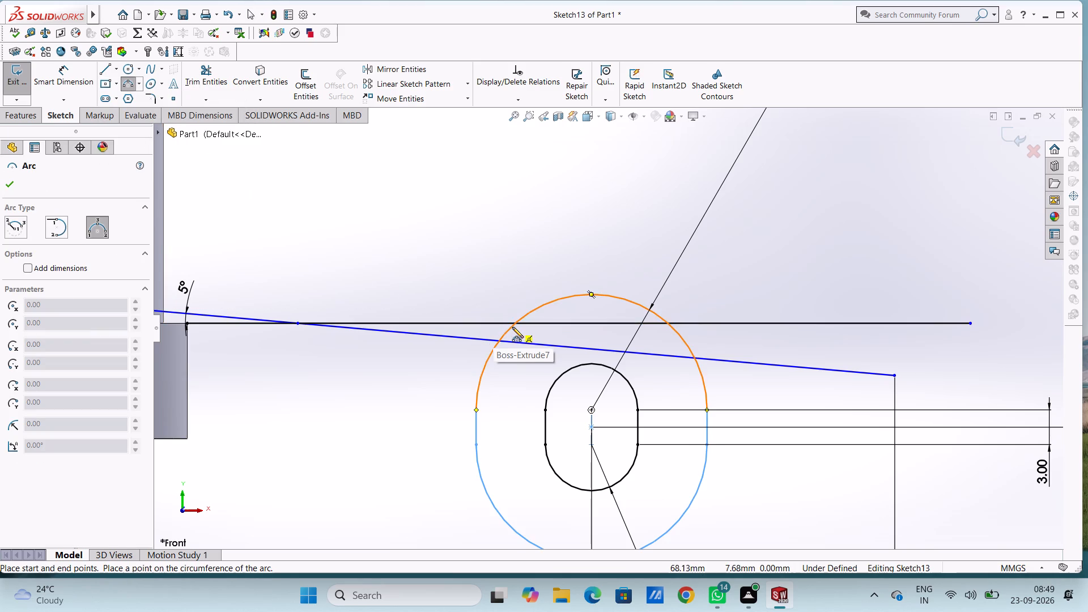
{"action": "left_click", "coordinate": [512, 327]}
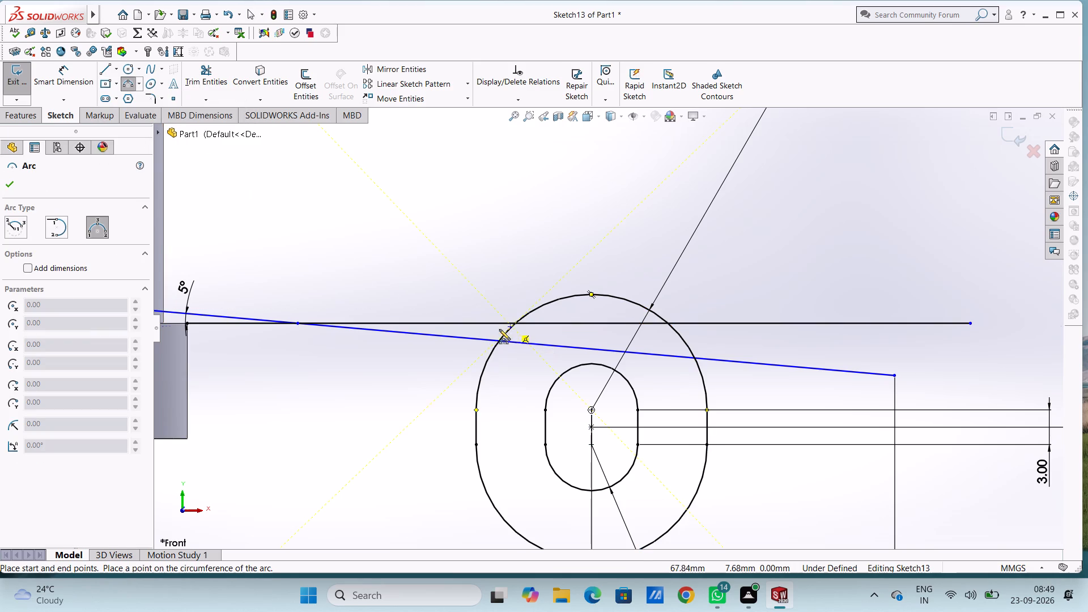
{"action": "left_click", "coordinate": [415, 334]}
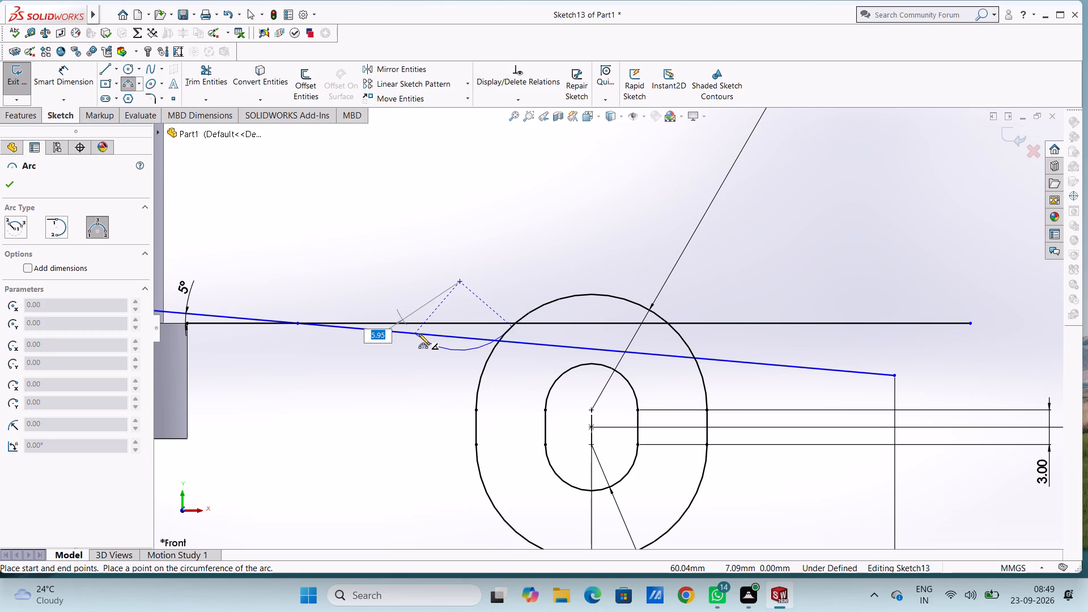
{"action": "key", "text": "5"}
{"action": "key", "text": "Return"}
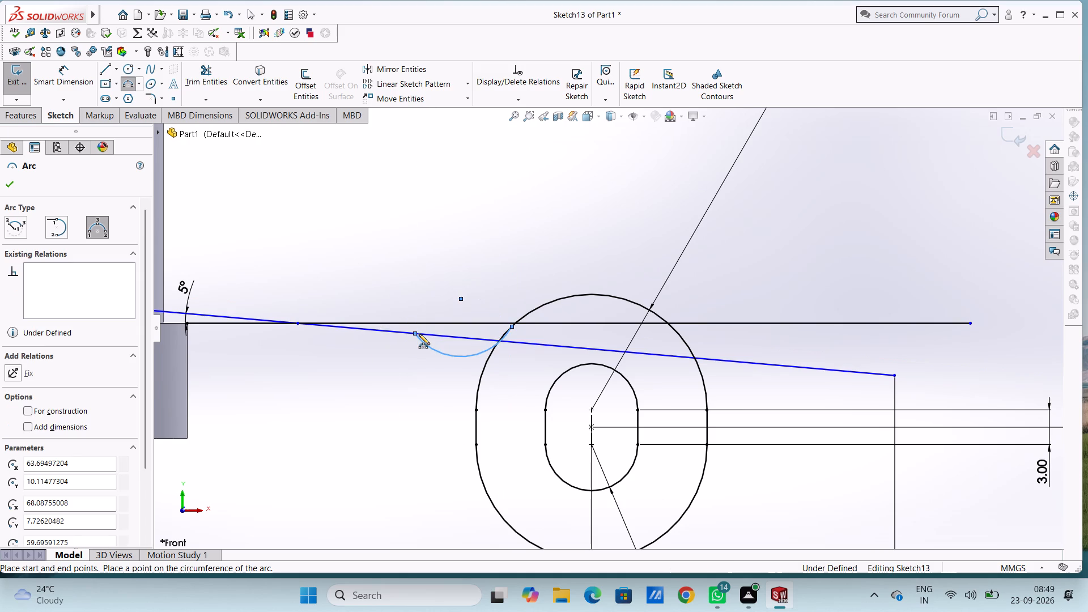
Sketch an upward-bulging three-point arc of radius 10 mm over the crossing of the horizontal and sloped lines.
{"action": "left_click", "coordinate": [290, 323]}
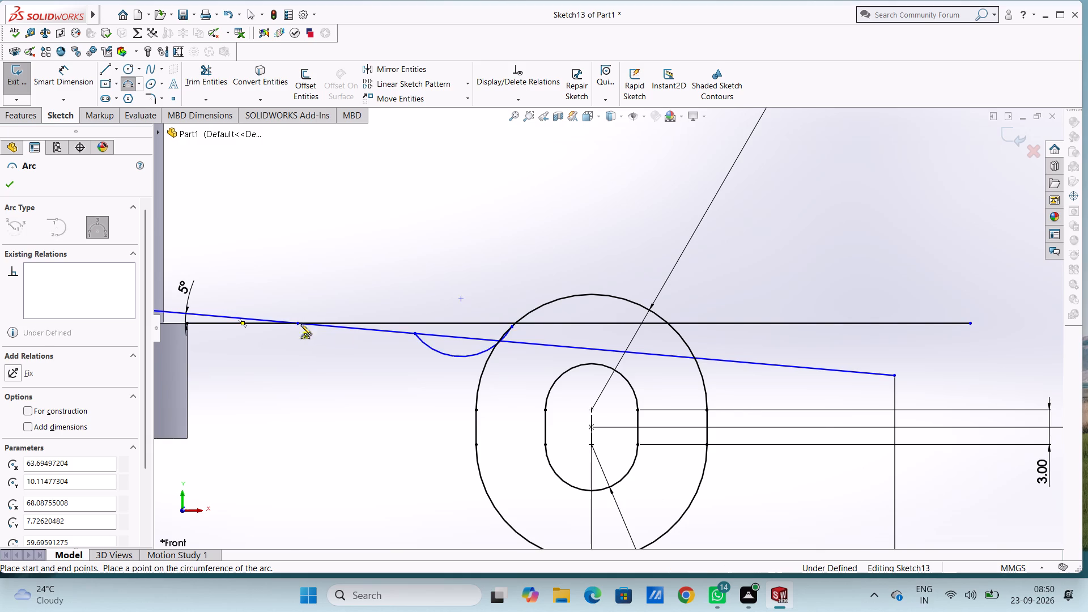
{"action": "left_click", "coordinate": [359, 329]}
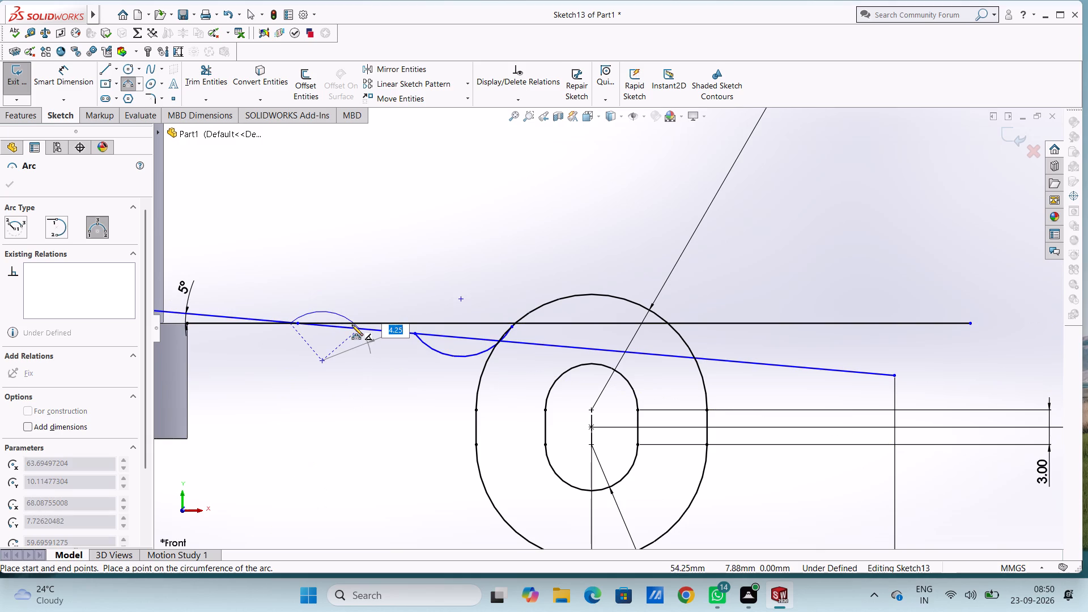
{"action": "type", "text": "10"}
{"action": "key", "text": "Return"}
{"action": "key", "text": "Escape"}
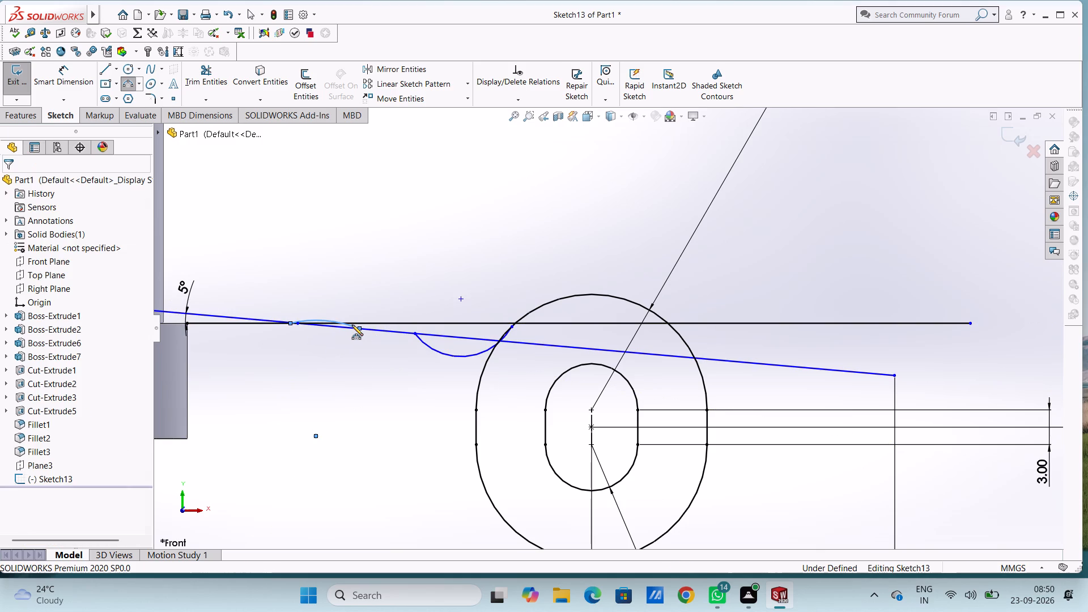
{"action": "key", "text": "Escape"}
{"action": "key", "text": "Escape"}
{"action": "key", "text": "Escape"}
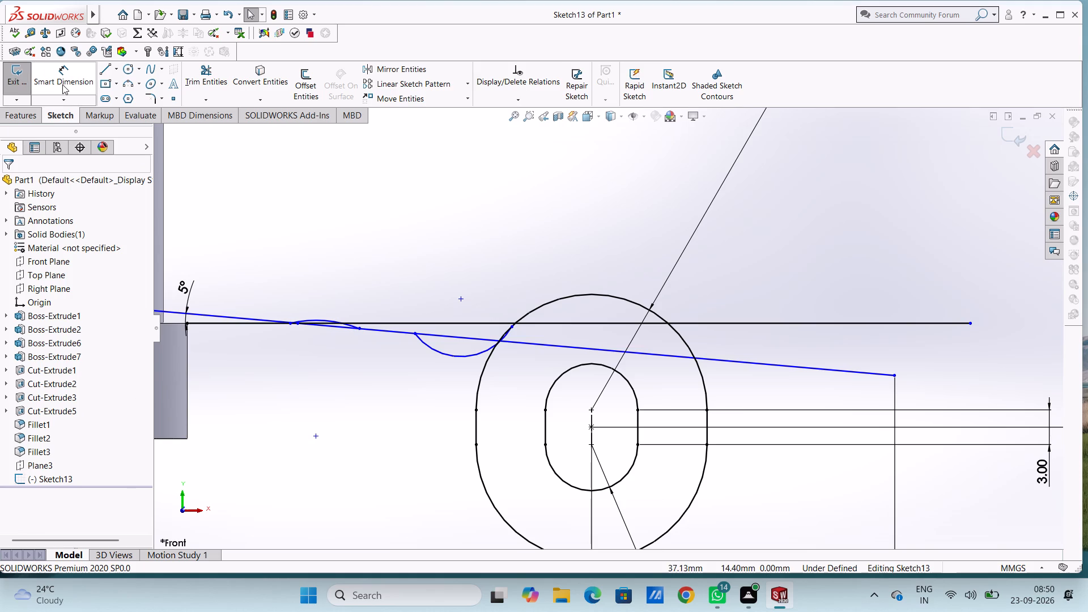
Add radius dimensions of 10 mm and 5 mm to the two new arcs along the sloped line.
{"action": "left_click", "coordinate": [64, 84]}
{"action": "left_click", "coordinate": [322, 320]}
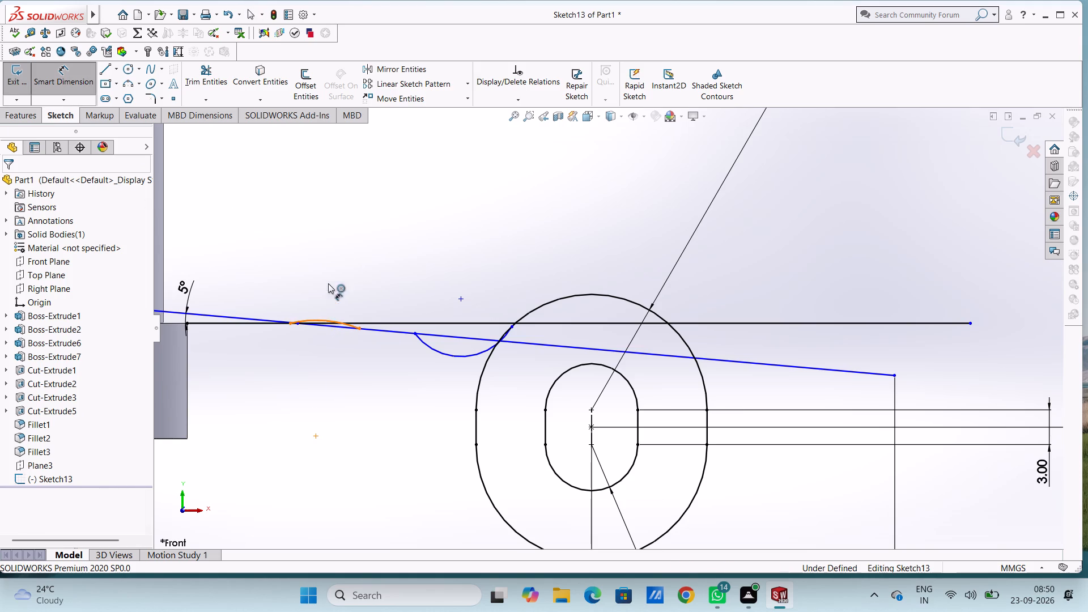
{"action": "left_click", "coordinate": [334, 197]}
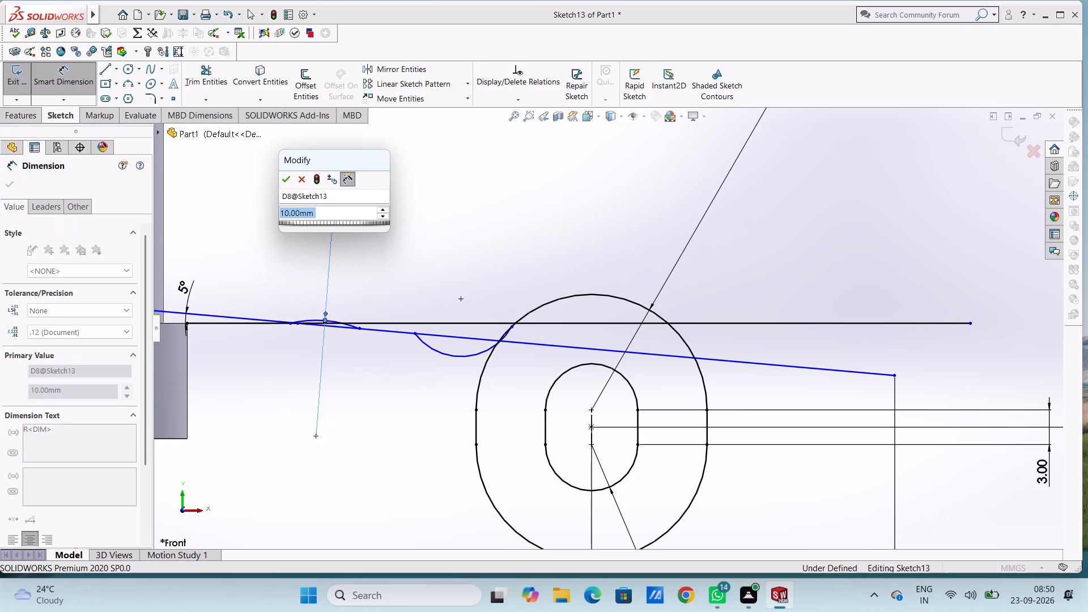
{"action": "left_click", "coordinate": [280, 180]}
{"action": "left_click", "coordinate": [278, 187]}
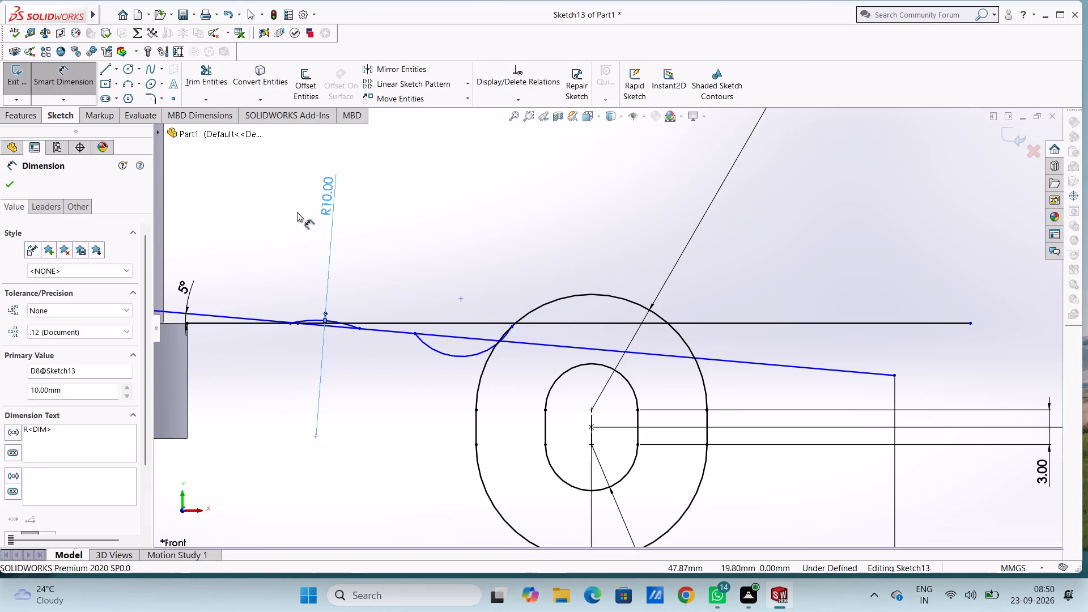
{"action": "left_click", "coordinate": [471, 354]}
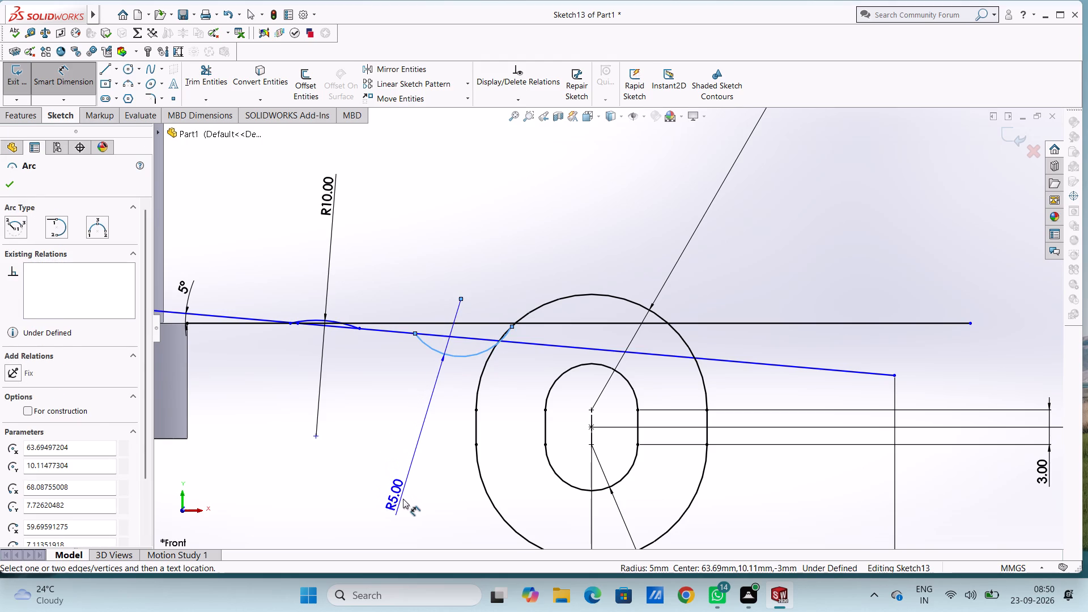
{"action": "left_click", "coordinate": [403, 499]}
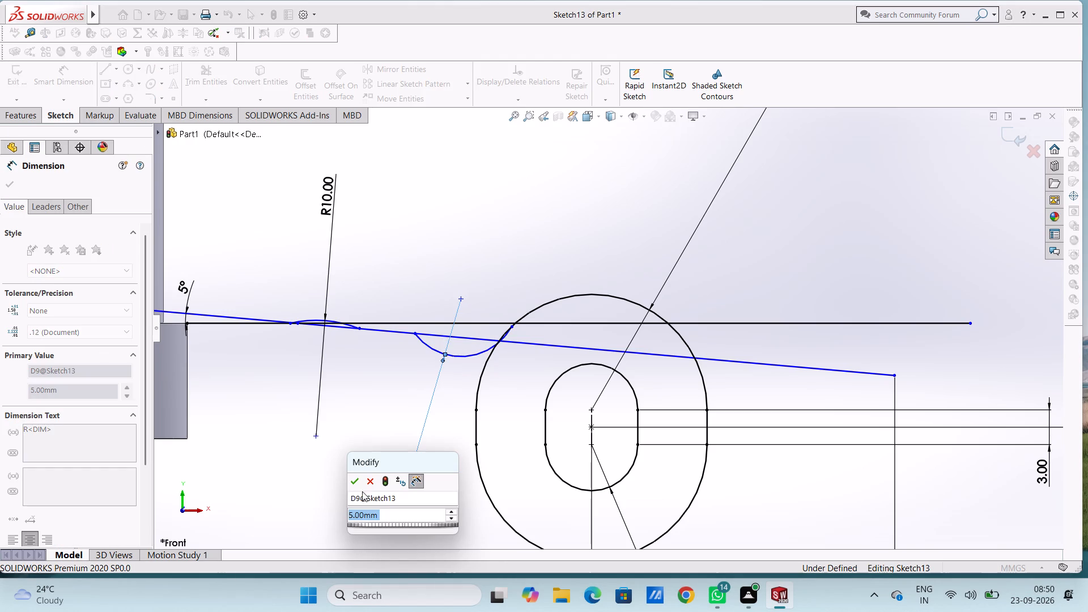
{"action": "left_click", "coordinate": [353, 483]}
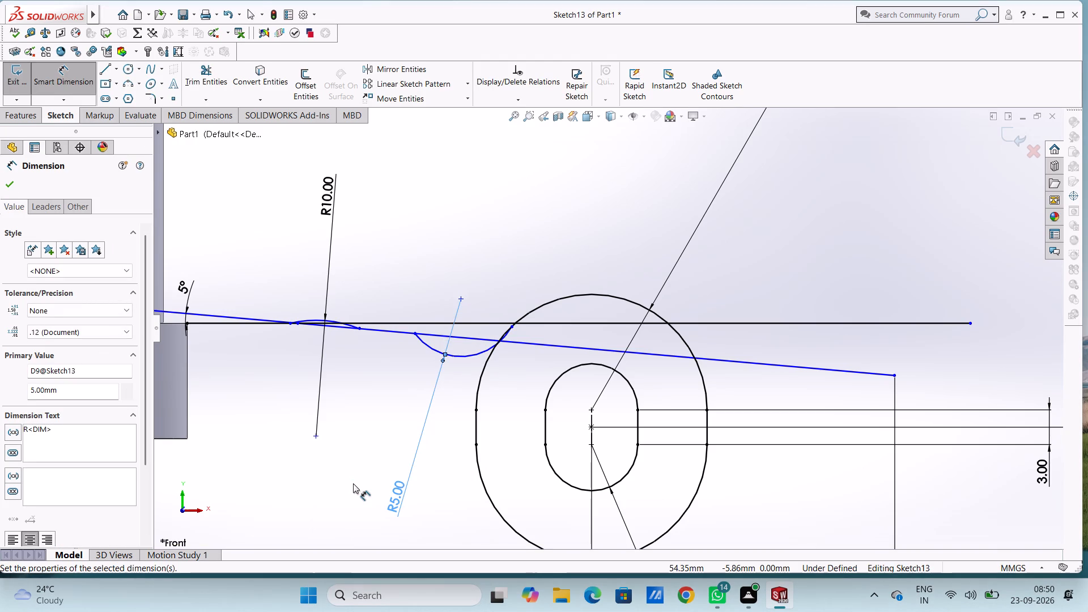
{"action": "key", "text": "Escape"}
{"action": "key", "text": "Escape"}
{"action": "scroll", "coordinate": [467, 393], "scroll_direction": "down", "scroll_amount": 3}
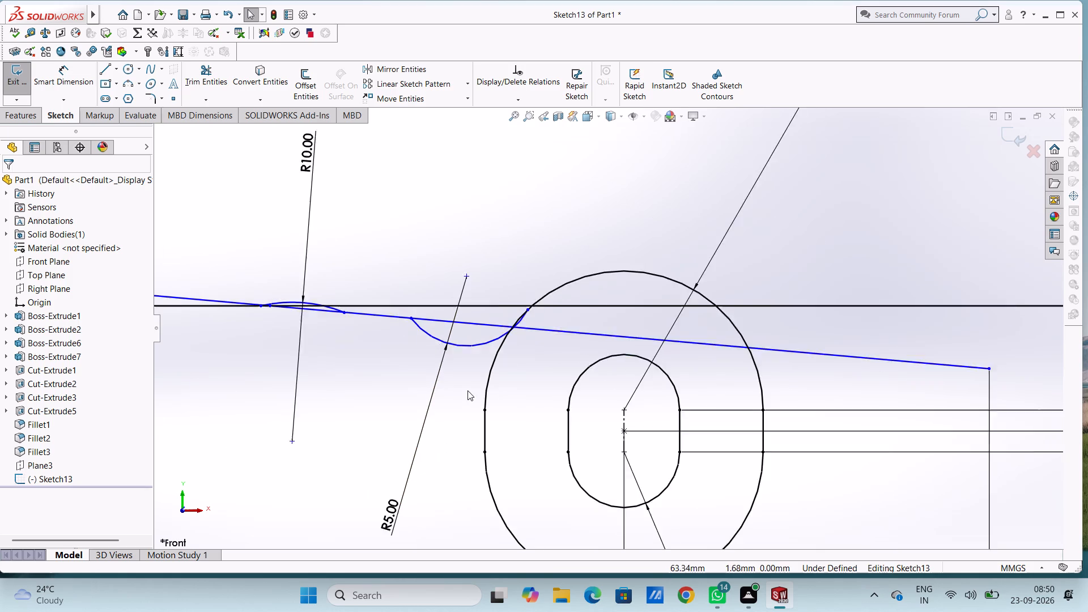
Make the 5 mm arc tangent to both the outer slot outline and the sloped line.
{"action": "left_click", "coordinate": [521, 312]}
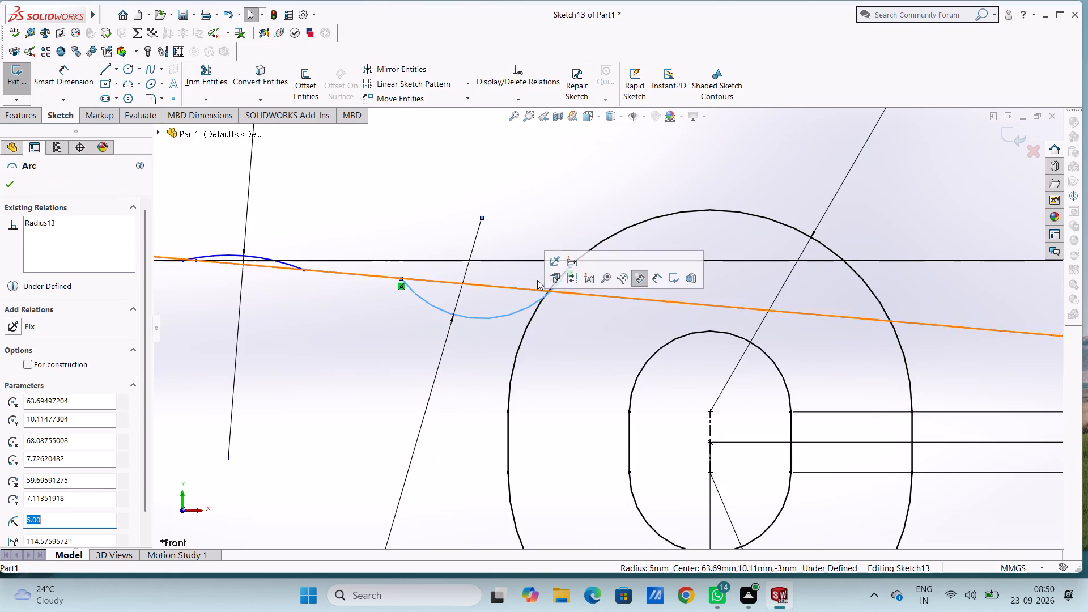
{"action": "left_click", "coordinate": [626, 227], "text": "ctrl"}
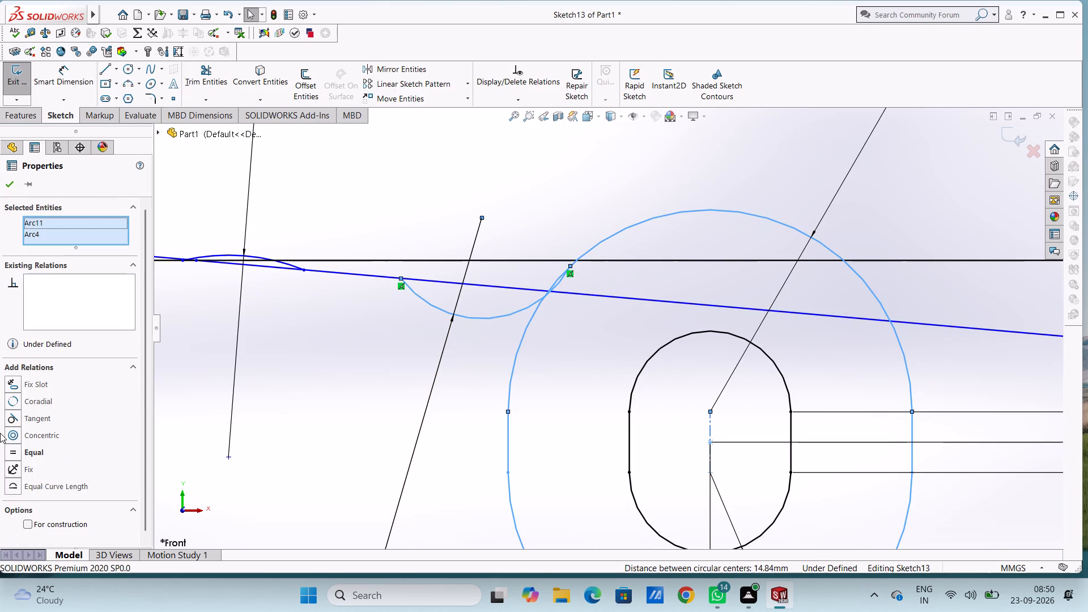
{"action": "left_click", "coordinate": [12, 419]}
{"action": "left_click", "coordinate": [387, 377]}
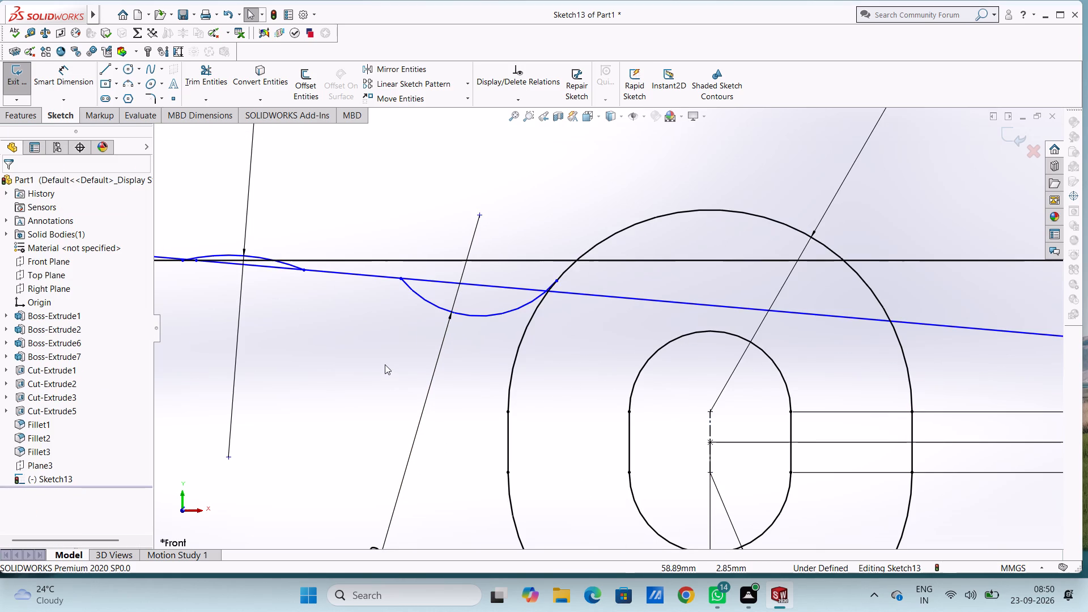
{"action": "left_click", "coordinate": [422, 301]}
{"action": "left_click", "coordinate": [377, 275], "text": "ctrl"}
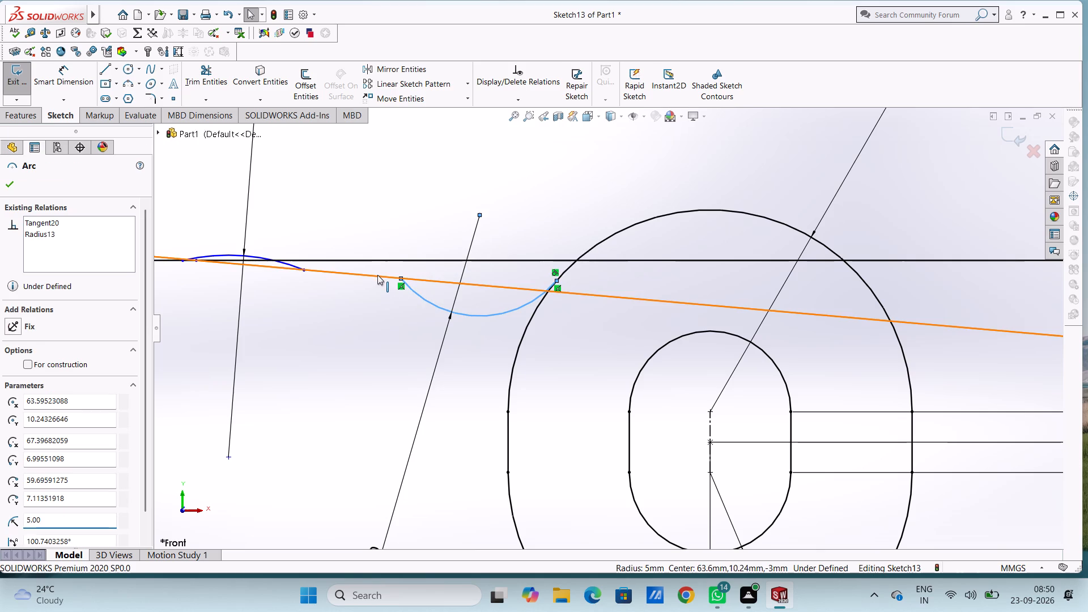
{"action": "left_click", "coordinate": [9, 382]}
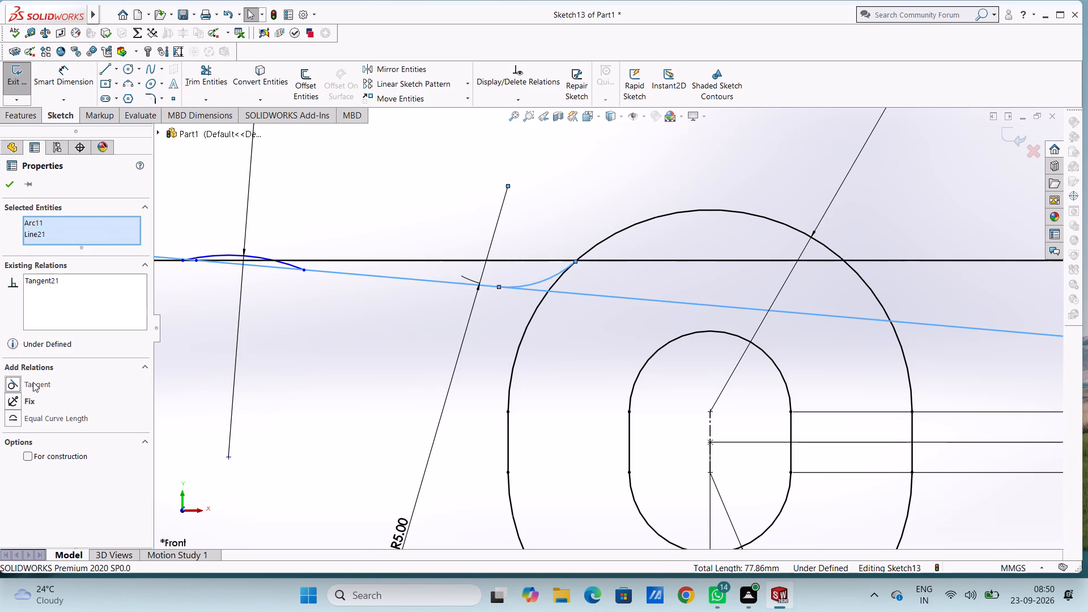
{"action": "left_click", "coordinate": [352, 367]}
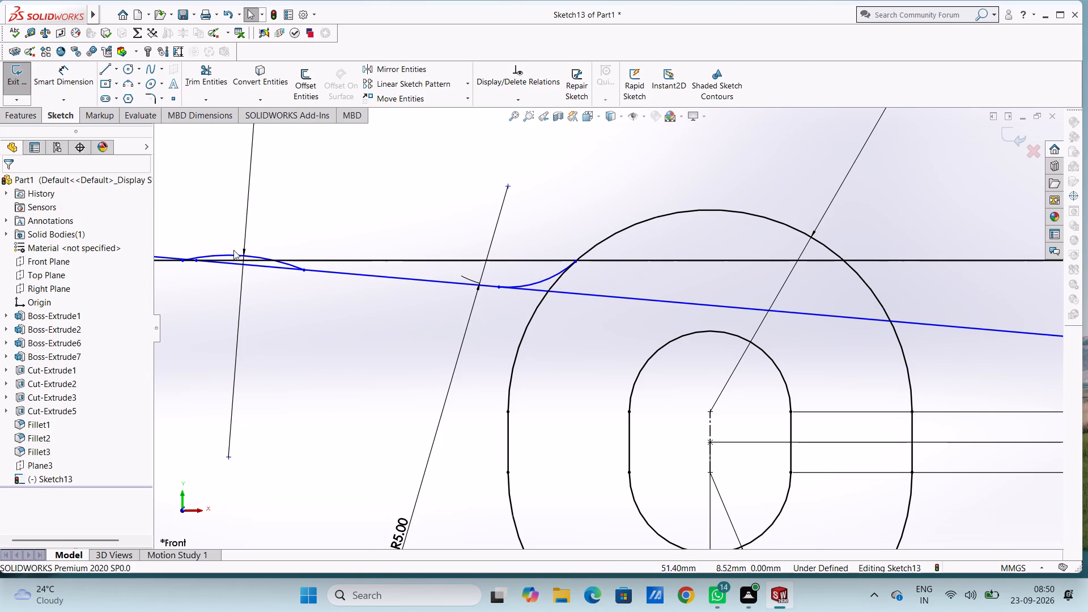
Make the 10 mm blend arc tangent to both the short horizontal line and the sloped line.
{"action": "scroll", "coordinate": [233, 254], "scroll_direction": "up", "scroll_amount": 4}
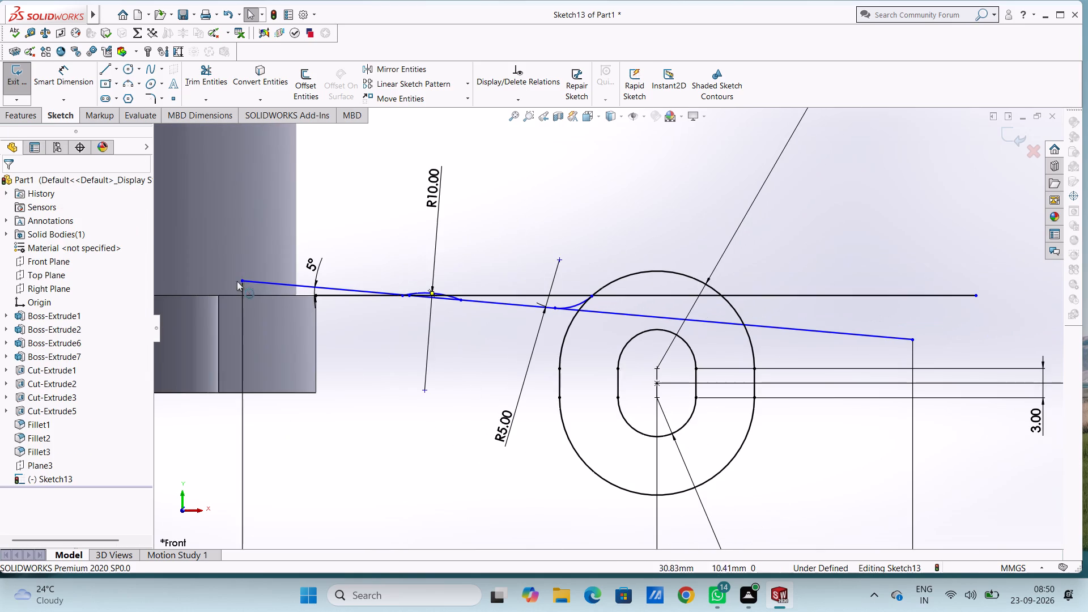
{"action": "scroll", "coordinate": [420, 294], "scroll_direction": "down", "scroll_amount": 5}
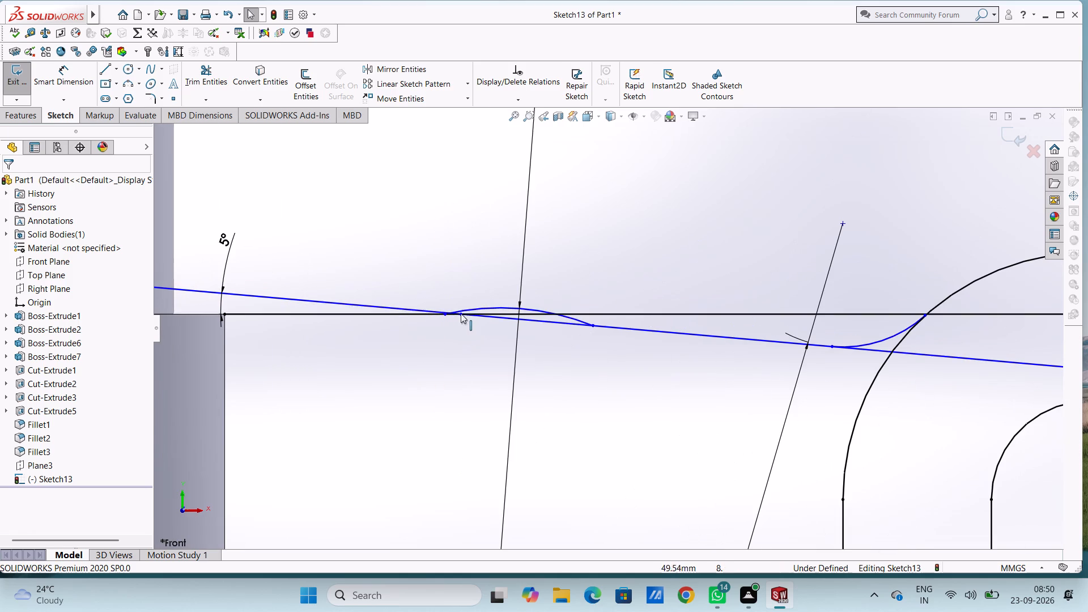
{"action": "left_click", "coordinate": [477, 309]}
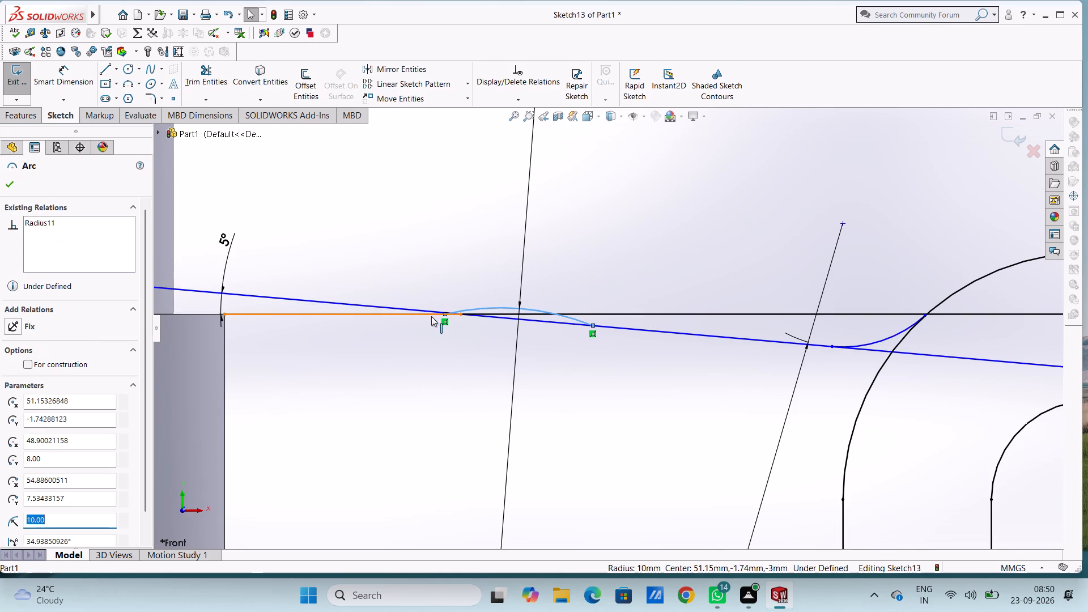
{"action": "left_click", "coordinate": [431, 316], "text": "ctrl"}
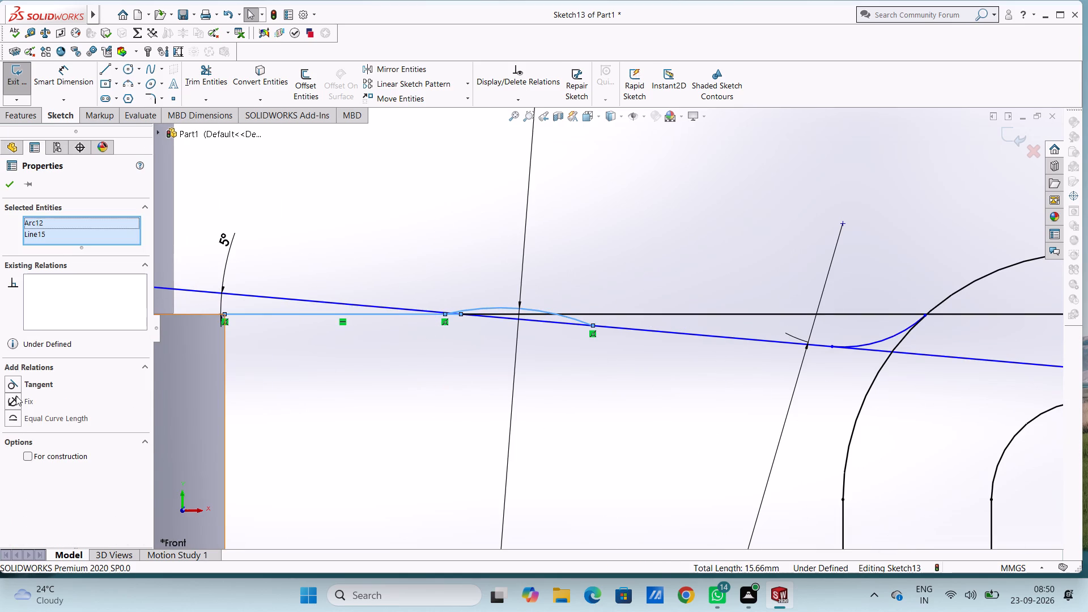
{"action": "left_click", "coordinate": [11, 382]}
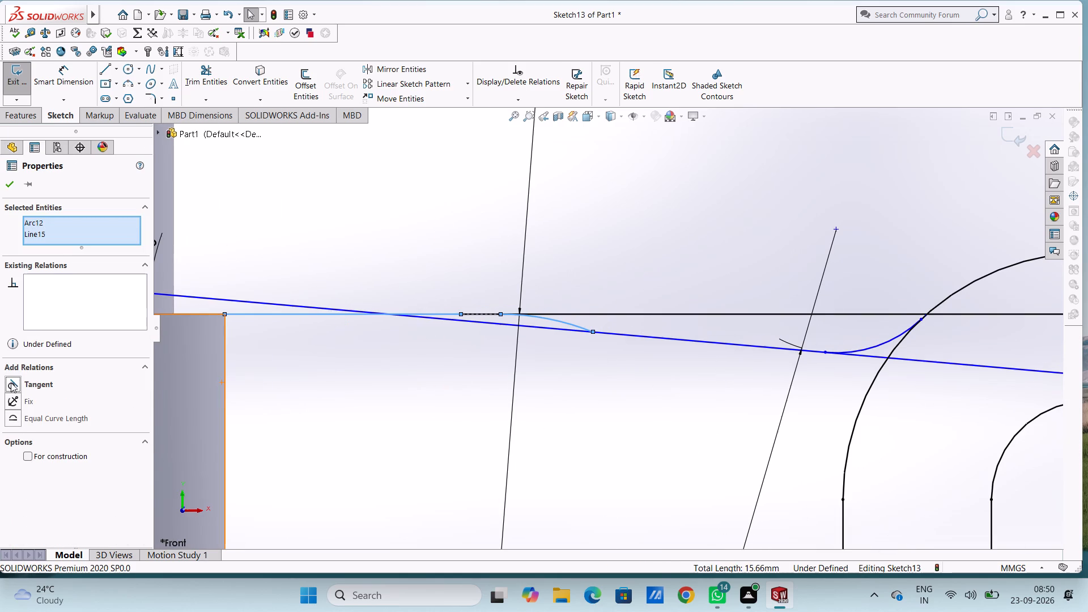
{"action": "left_click", "coordinate": [437, 391]}
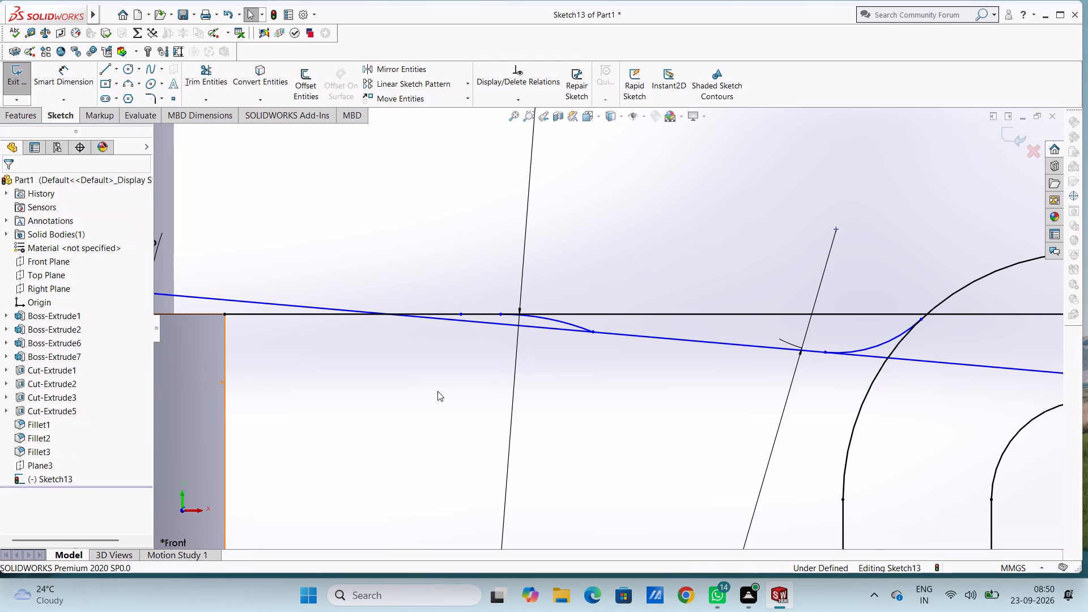
{"action": "left_click", "coordinate": [564, 321]}
{"action": "left_click", "coordinate": [611, 333], "text": "ctrl"}
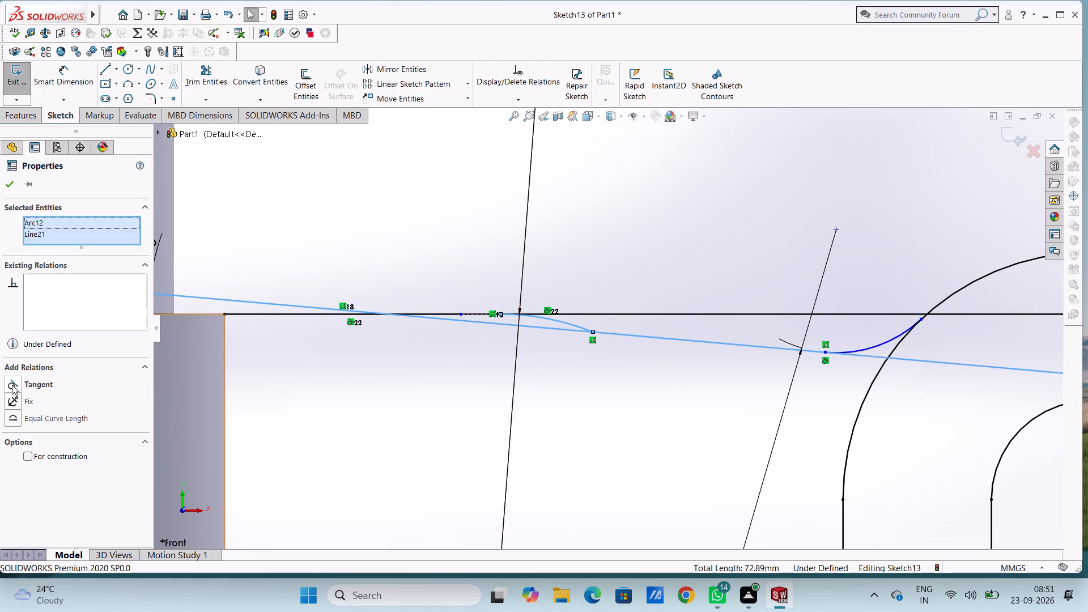
{"action": "left_click", "coordinate": [12, 385]}
{"action": "left_click", "coordinate": [370, 389]}
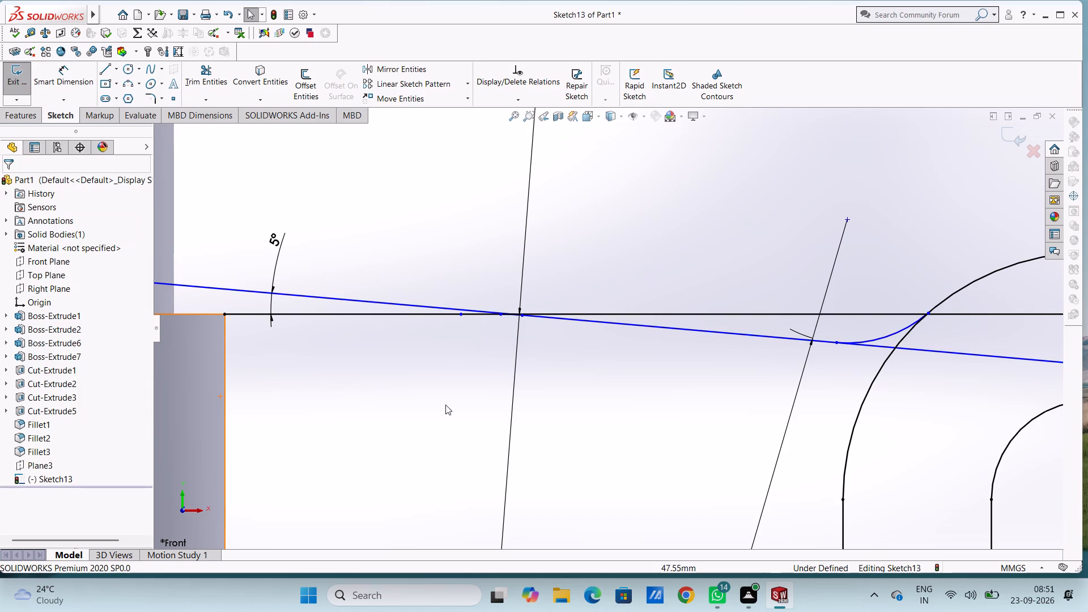
Trim the sloped line's housing-side end, accepting loss of its associated dimension, and the horizontal line between the crossing and outer slot outline.
{"action": "scroll", "coordinate": [507, 402], "scroll_direction": "up", "scroll_amount": 3}
{"action": "scroll", "coordinate": [599, 328], "scroll_direction": "down", "scroll_amount": 8}
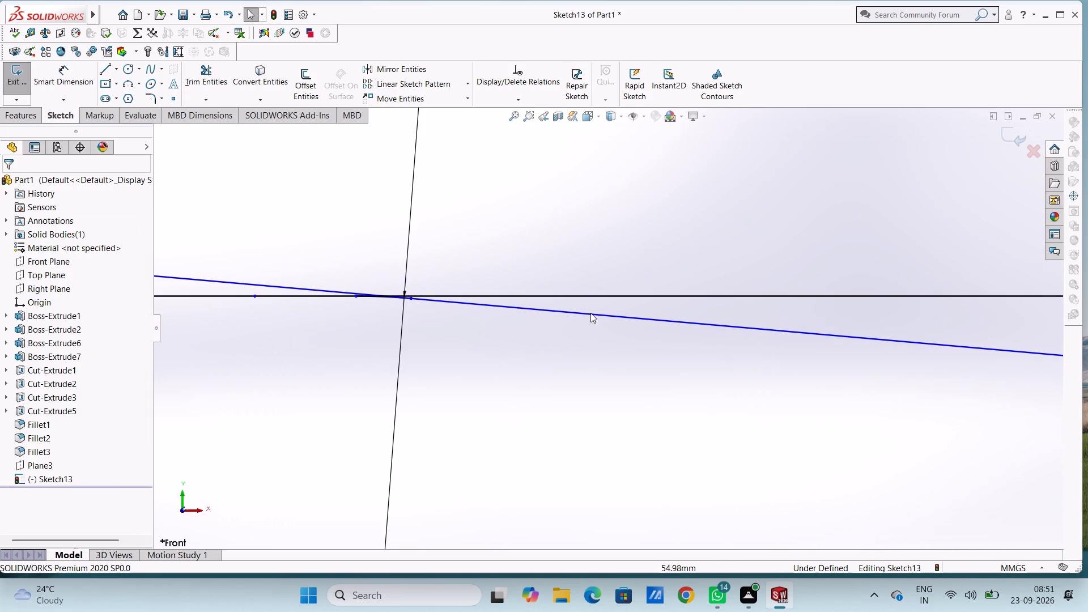
{"action": "scroll", "coordinate": [546, 296], "scroll_direction": "up", "scroll_amount": 8}
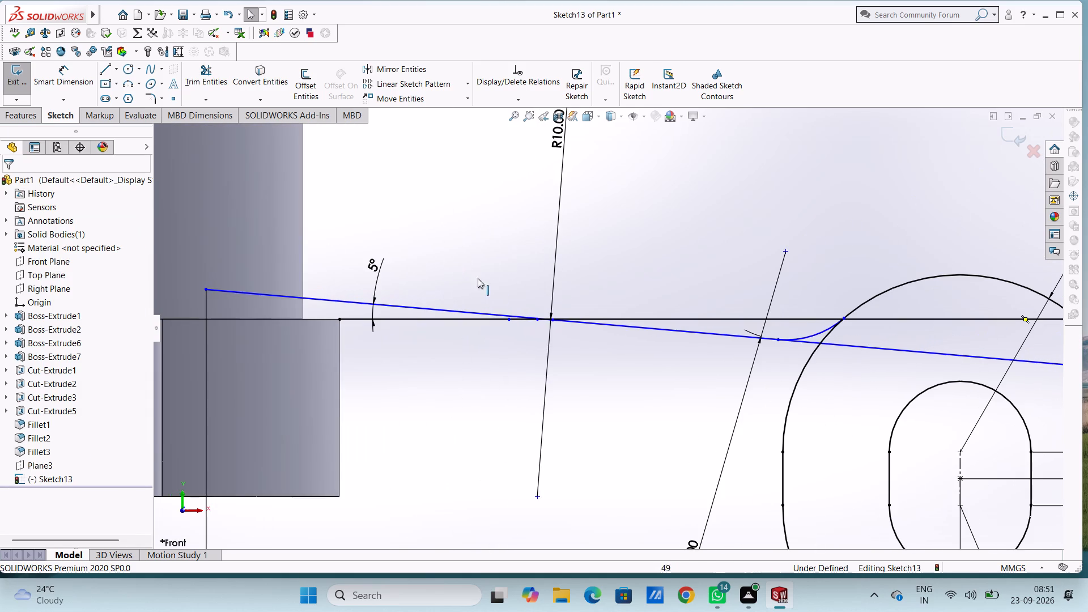
{"action": "left_click", "coordinate": [211, 79]}
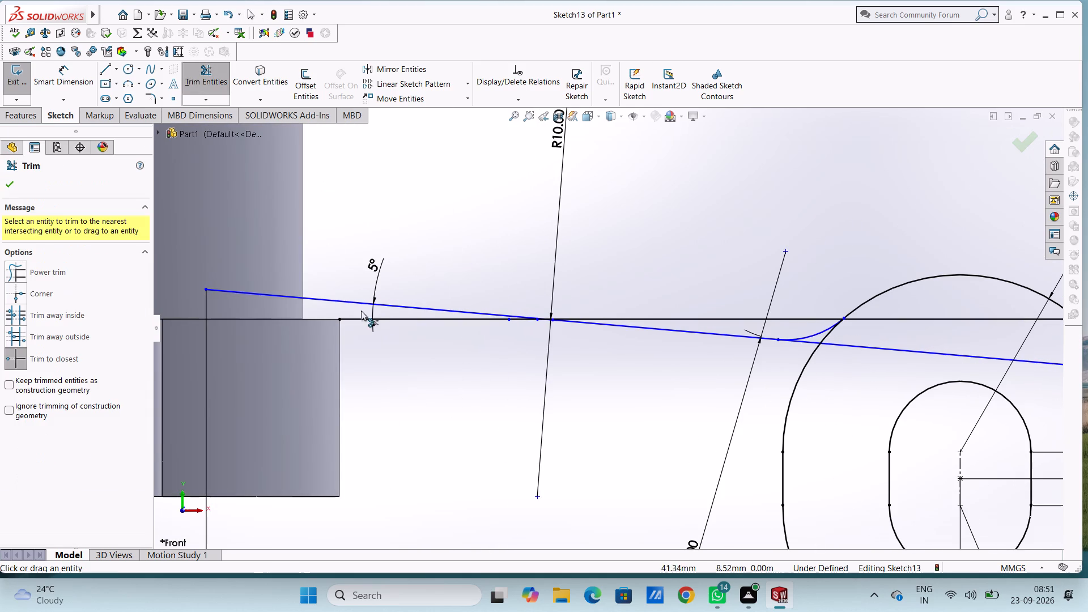
{"action": "left_click", "coordinate": [347, 303]}
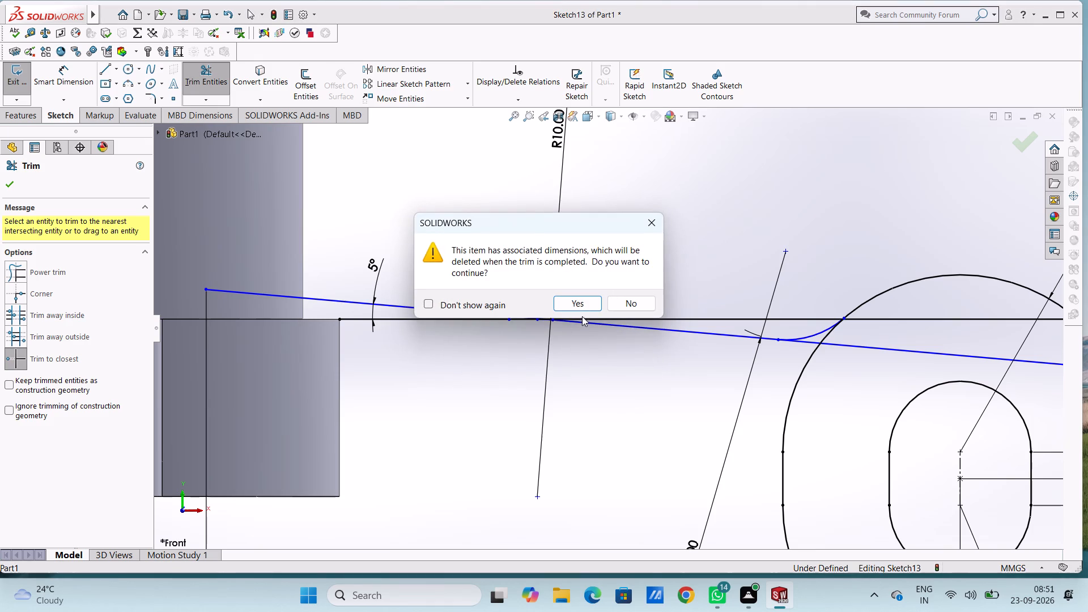
{"action": "left_click", "coordinate": [576, 305]}
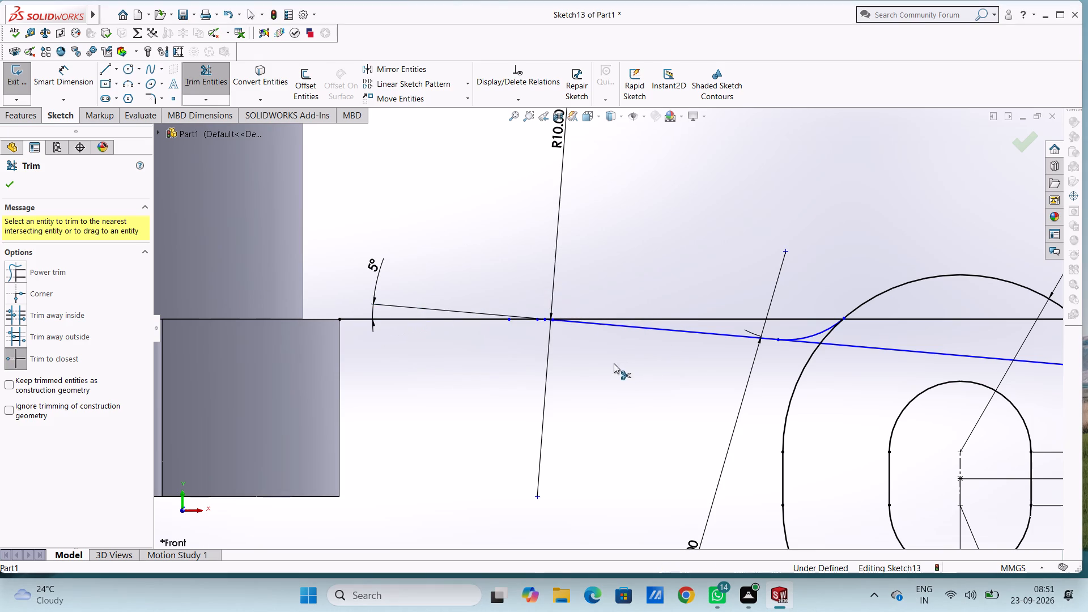
{"action": "scroll", "coordinate": [614, 363], "scroll_direction": "down", "scroll_amount": 5}
{"action": "left_click", "coordinate": [554, 258]}
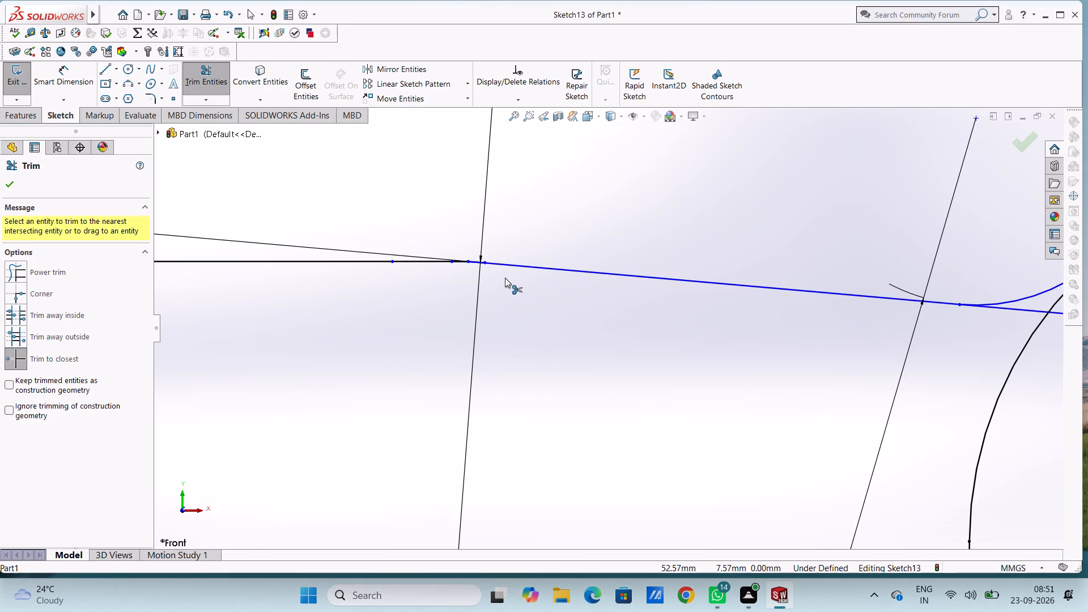
Trim the leftover sloped and horizontal line stubs above the 10 mm arc at the crossing.
{"action": "scroll", "coordinate": [501, 277], "scroll_direction": "down", "scroll_amount": 5}
{"action": "scroll", "coordinate": [437, 255], "scroll_direction": "down", "scroll_amount": 5}
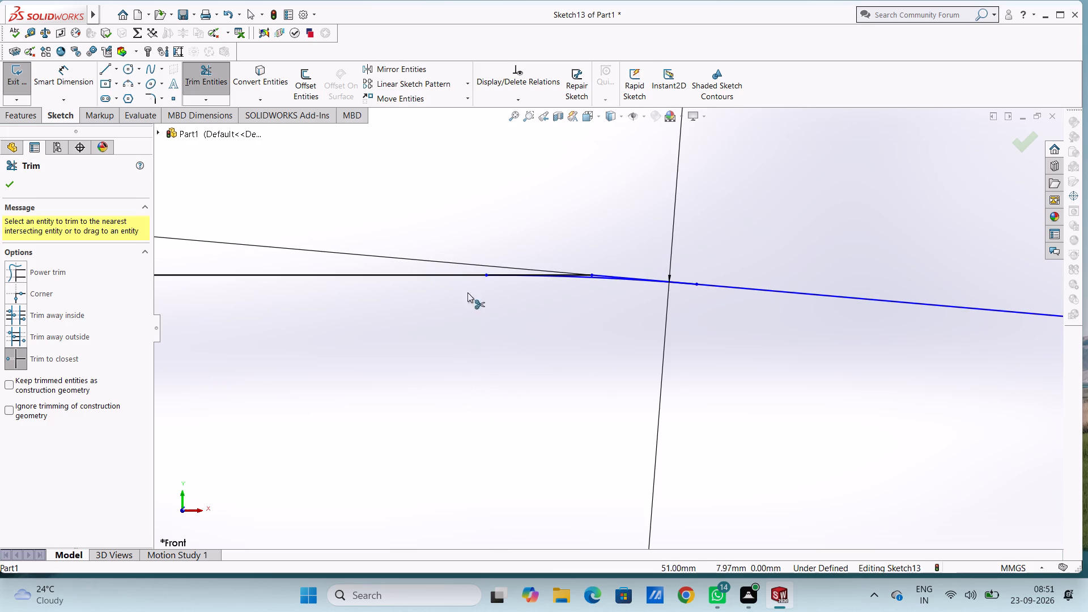
{"action": "scroll", "coordinate": [606, 301], "scroll_direction": "down", "scroll_amount": 5}
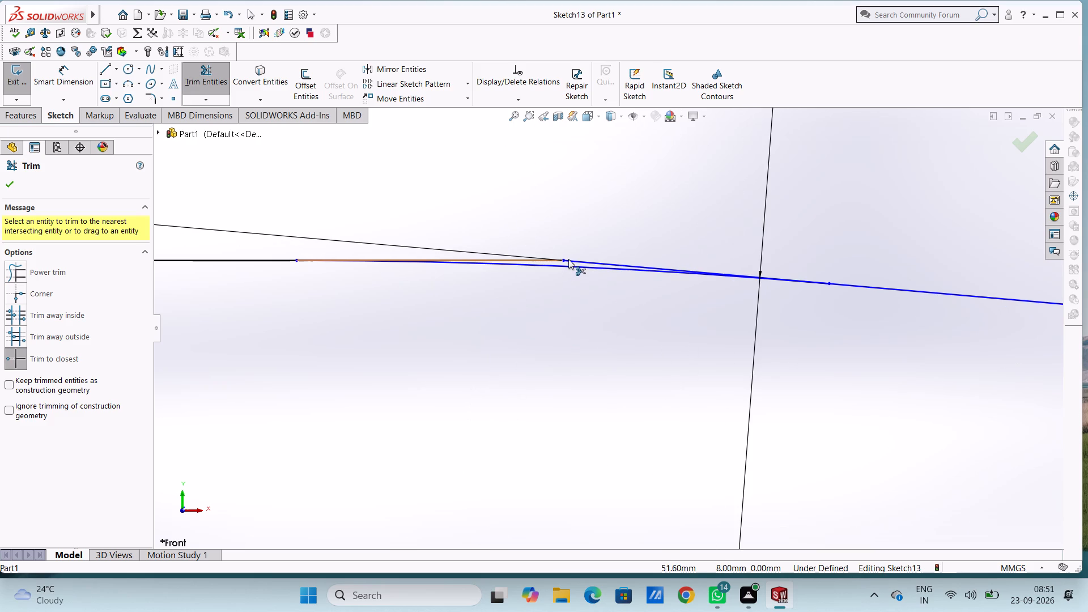
{"action": "left_click", "coordinate": [572, 260]}
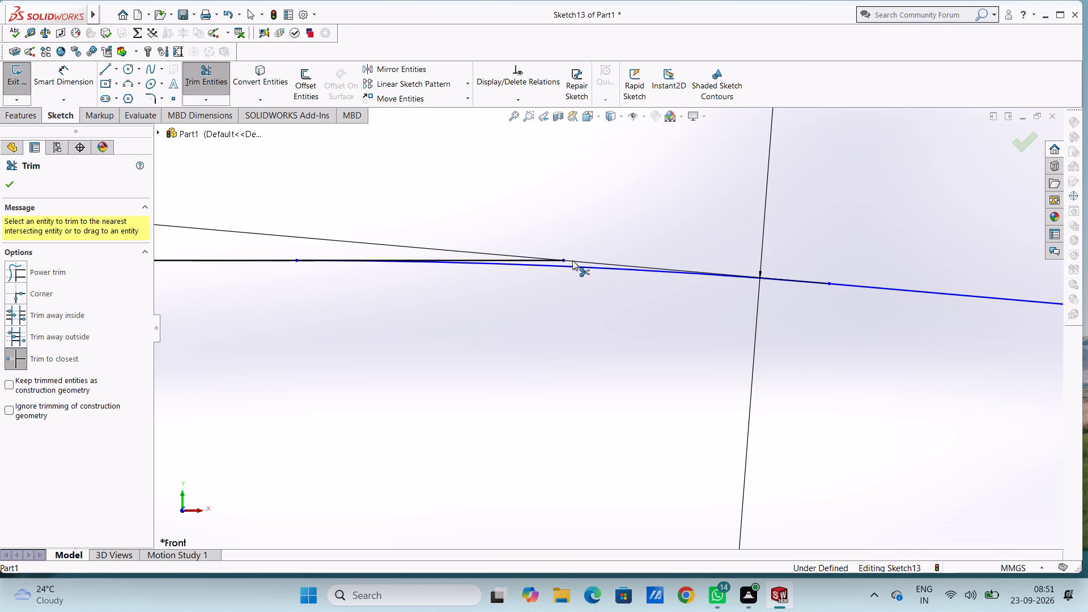
{"action": "left_click", "coordinate": [572, 260]}
{"action": "left_click", "coordinate": [572, 260]}
{"action": "double_click", "coordinate": [552, 260]}
Examine how the 10 mm arc joins the horizontal line and the sloped line.
{"action": "scroll", "coordinate": [576, 317], "scroll_direction": "up", "scroll_amount": 9}
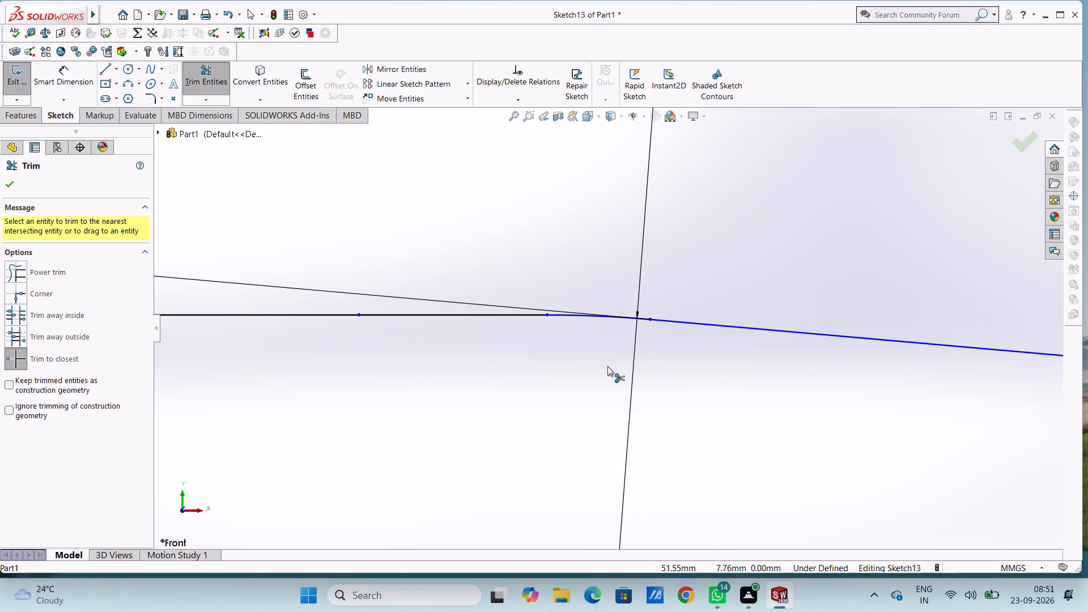
{"action": "scroll", "coordinate": [612, 367], "scroll_direction": "up", "scroll_amount": 8}
{"action": "scroll", "coordinate": [596, 331], "scroll_direction": "down", "scroll_amount": 2}
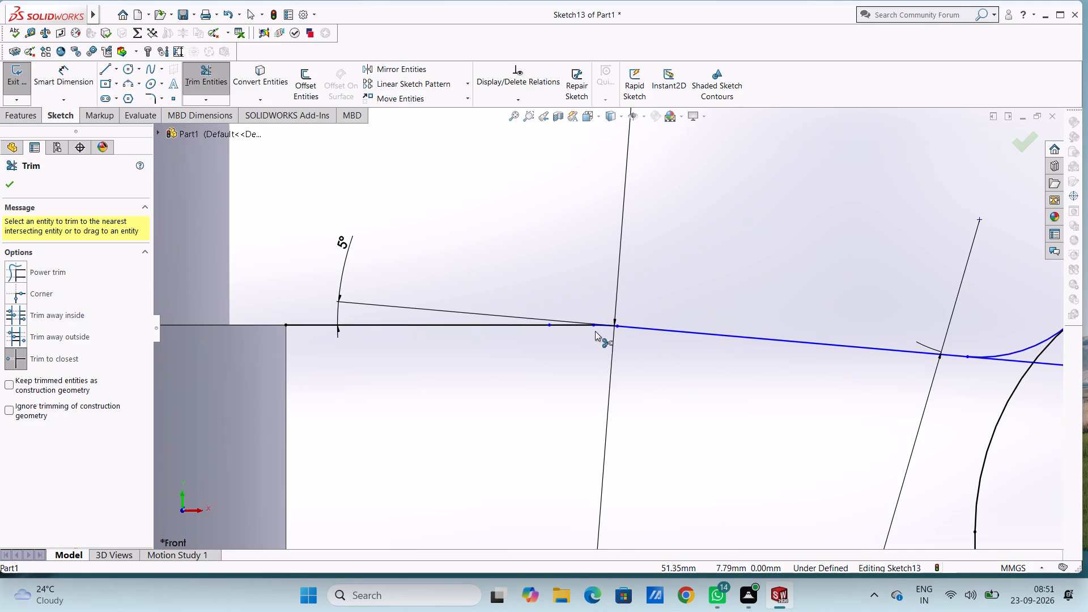
{"action": "scroll", "coordinate": [595, 331], "scroll_direction": "down", "scroll_amount": 9}
{"action": "scroll", "coordinate": [777, 335], "scroll_direction": "down", "scroll_amount": 5}
{"action": "scroll", "coordinate": [658, 279], "scroll_direction": "down", "scroll_amount": 6}
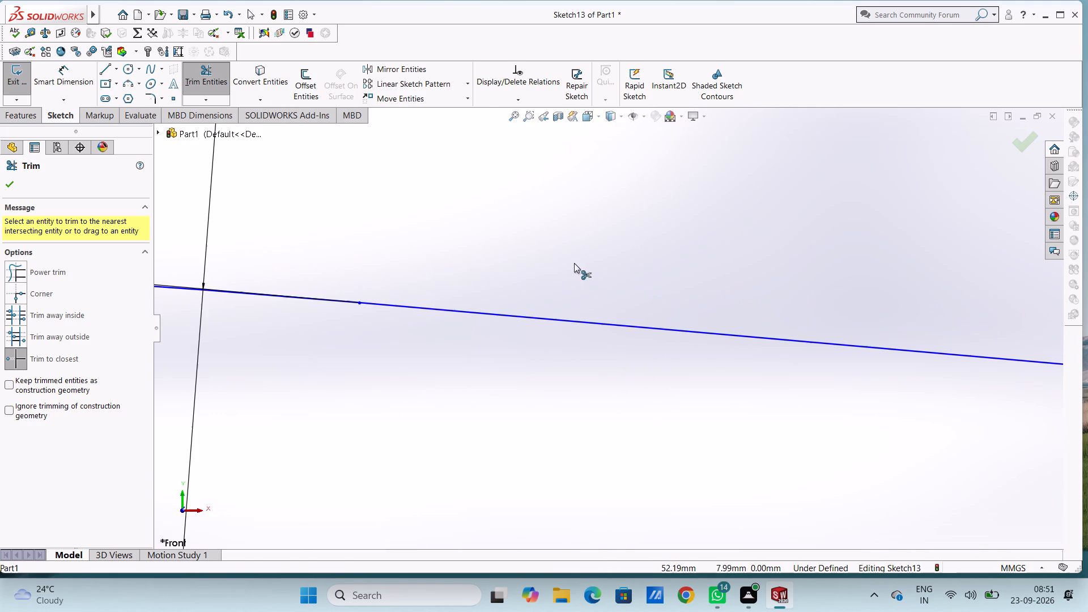
{"action": "scroll", "coordinate": [355, 296], "scroll_direction": "up", "scroll_amount": 4}
{"action": "scroll", "coordinate": [342, 320], "scroll_direction": "down", "scroll_amount": 4}
{"action": "scroll", "coordinate": [534, 318], "scroll_direction": "down", "scroll_amount": 4}
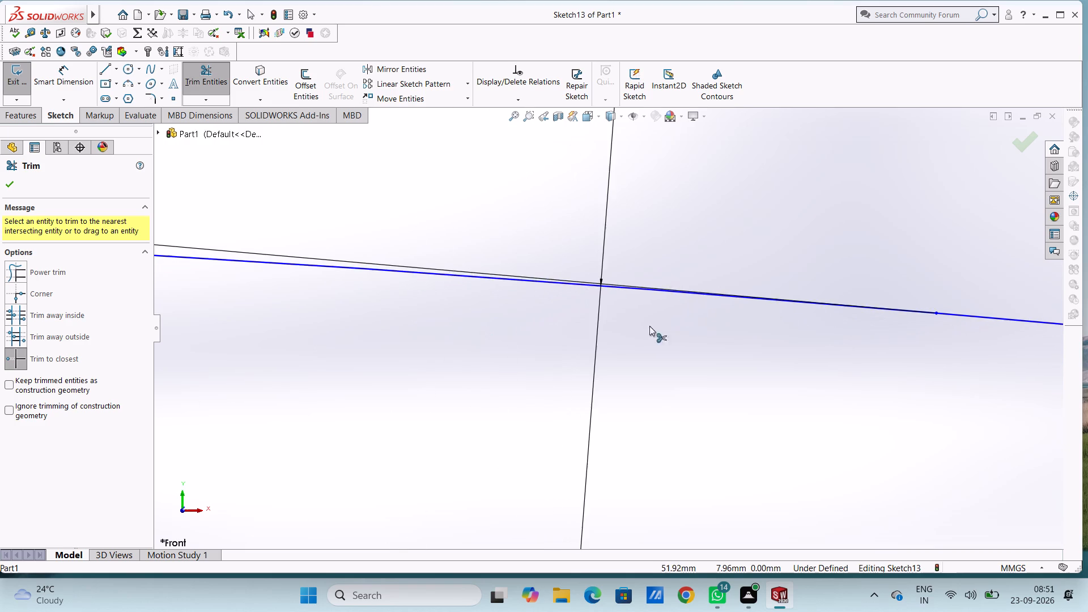
{"action": "scroll", "coordinate": [746, 327], "scroll_direction": "up", "scroll_amount": 12}
{"action": "scroll", "coordinate": [746, 326], "scroll_direction": "up", "scroll_amount": 9}
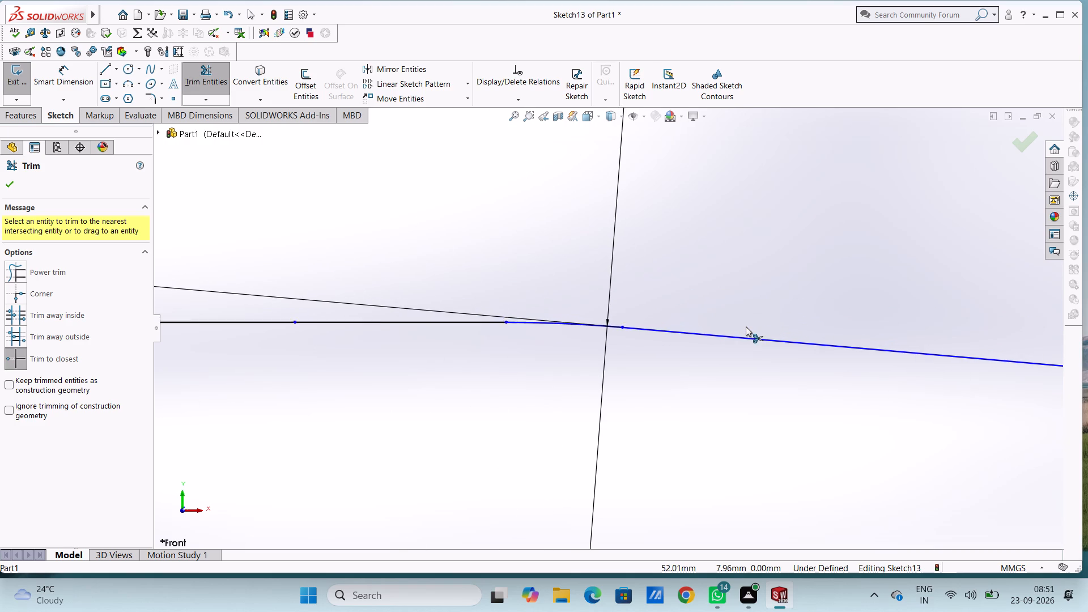
Trim away the rest of the sloped line beyond the 5 mm arc, both inside and outside the outer slot outline.
{"action": "scroll", "coordinate": [746, 326], "scroll_direction": "up", "scroll_amount": 11}
{"action": "scroll", "coordinate": [791, 358], "scroll_direction": "down", "scroll_amount": 5}
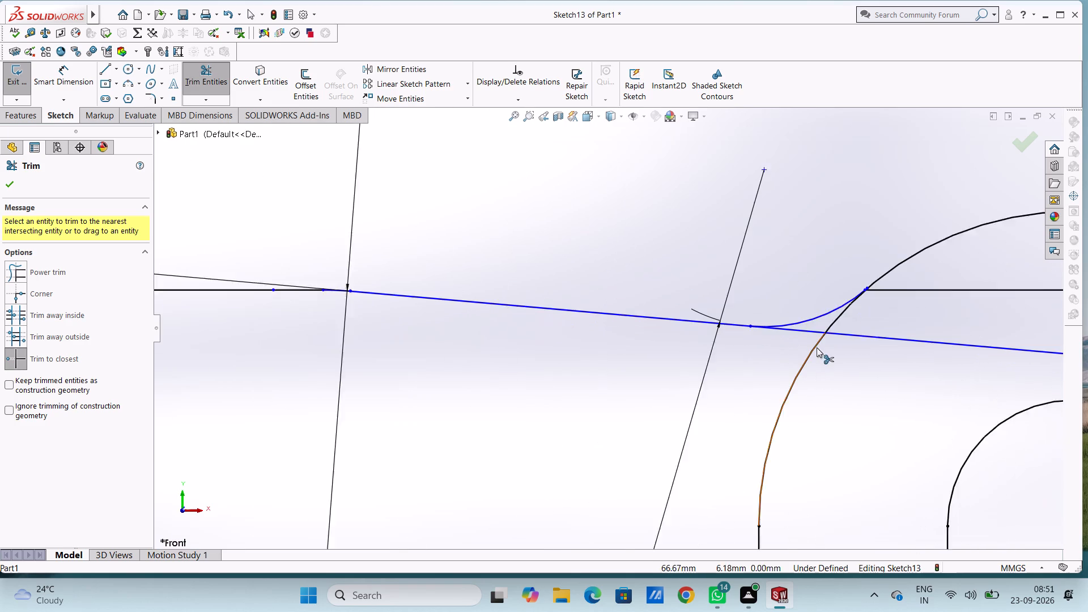
{"action": "left_click", "coordinate": [779, 328]}
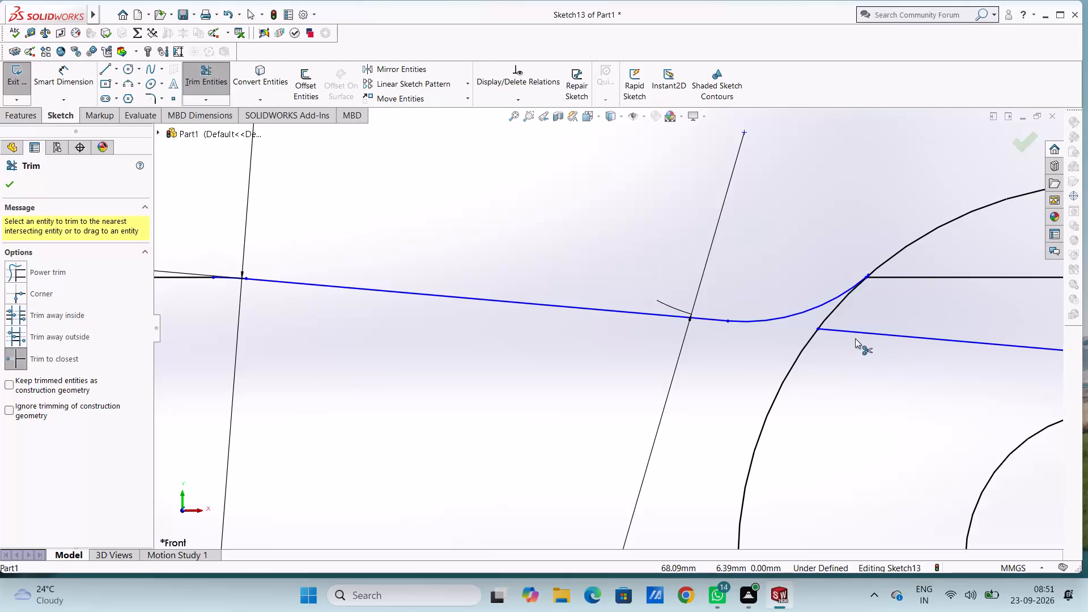
{"action": "left_click", "coordinate": [855, 337]}
{"action": "left_click", "coordinate": [855, 337]}
{"action": "left_click", "coordinate": [856, 331]}
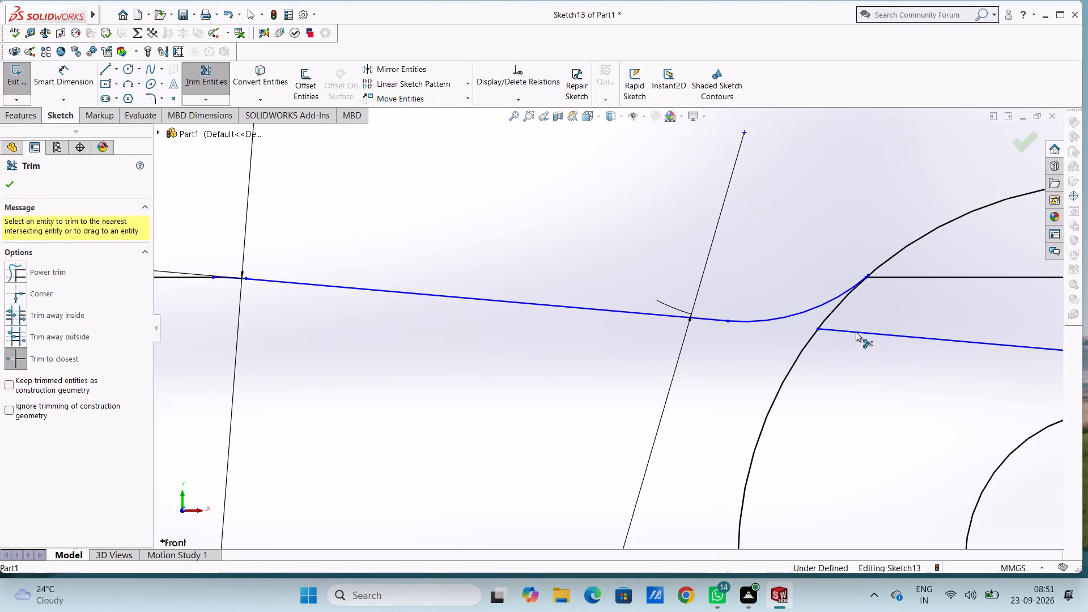
{"action": "scroll", "coordinate": [856, 331], "scroll_direction": "up", "scroll_amount": 11}
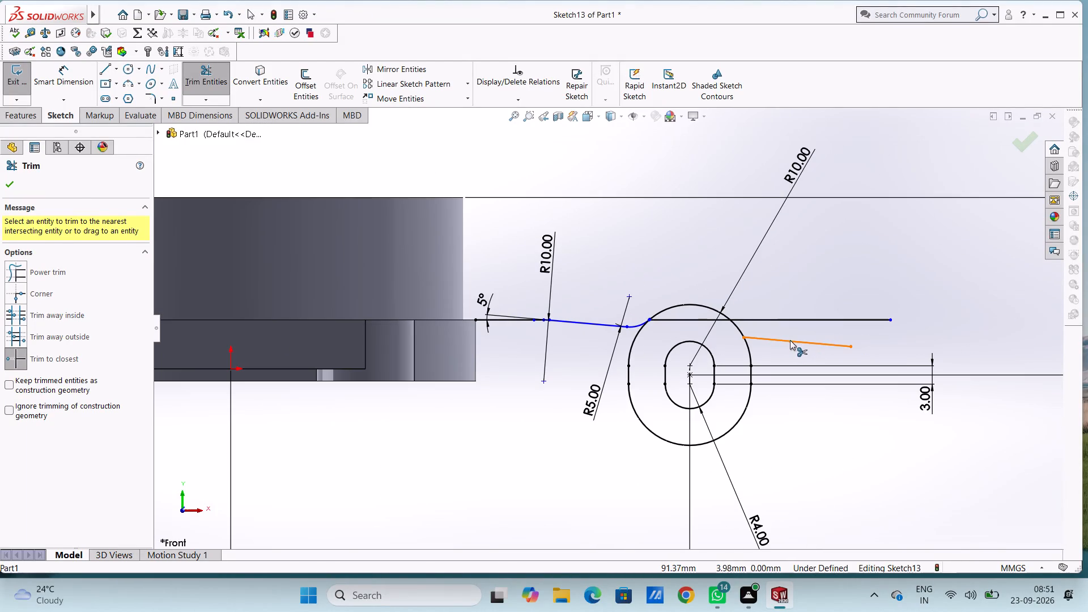
{"action": "left_click", "coordinate": [790, 339]}
Trim the horizontal line's pieces crossing the outer slot outline and extending past its far side.
{"action": "left_click", "coordinate": [675, 318]}
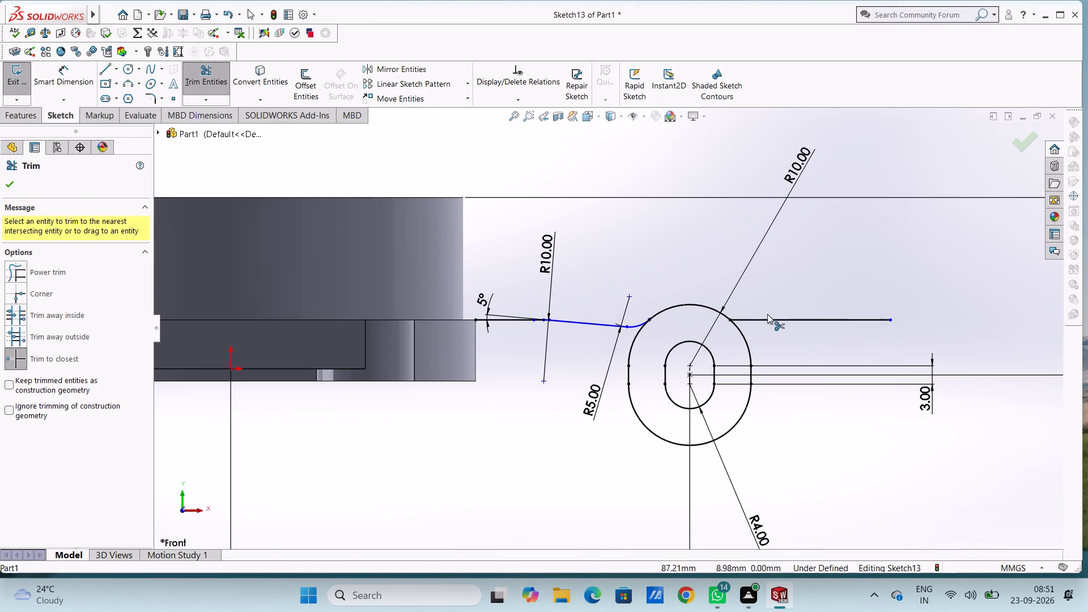
{"action": "left_click", "coordinate": [770, 318]}
{"action": "scroll", "coordinate": [658, 326], "scroll_direction": "down", "scroll_amount": 6}
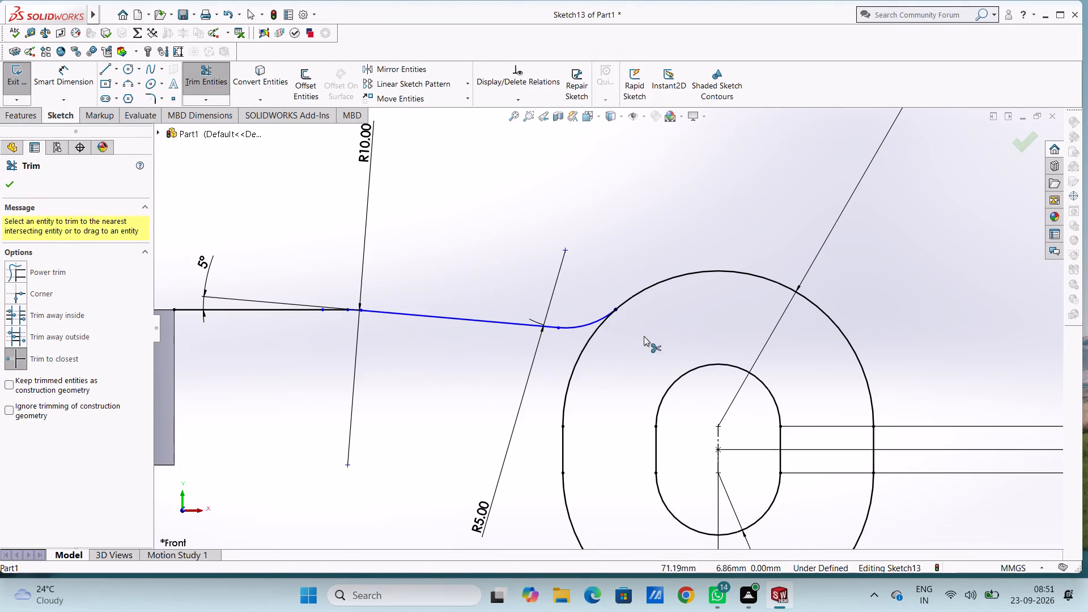
Sketch a 5.5 mm vertical line down the flange's outer edge from the arm profile's corner, continuing about 48.4 mm horizontally across the slot.
{"action": "scroll", "coordinate": [475, 347], "scroll_direction": "up", "scroll_amount": 4}
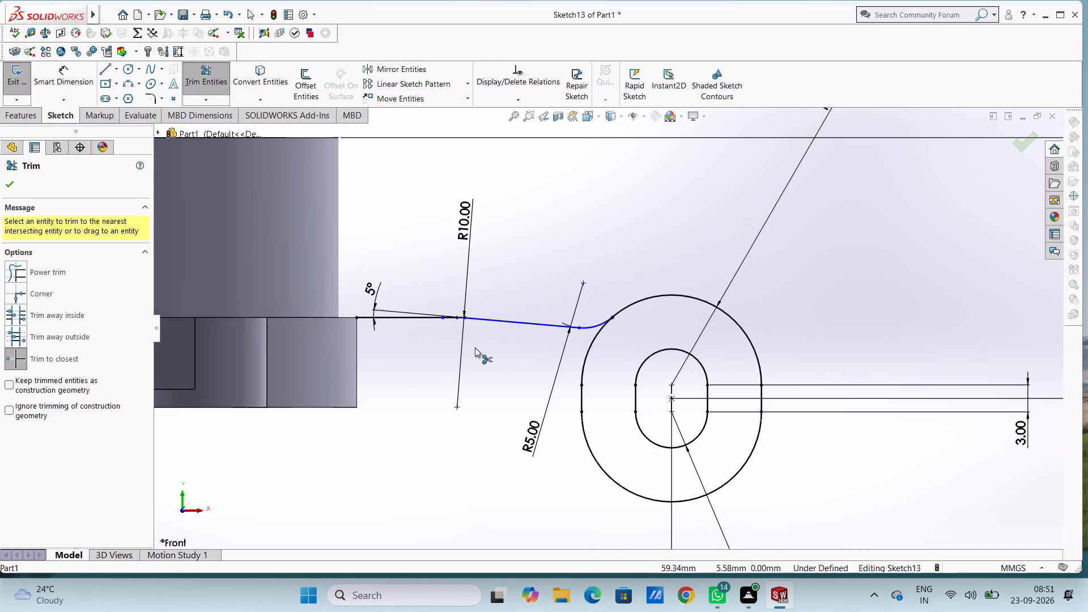
{"action": "key", "text": "Escape"}
{"action": "key", "text": "Escape"}
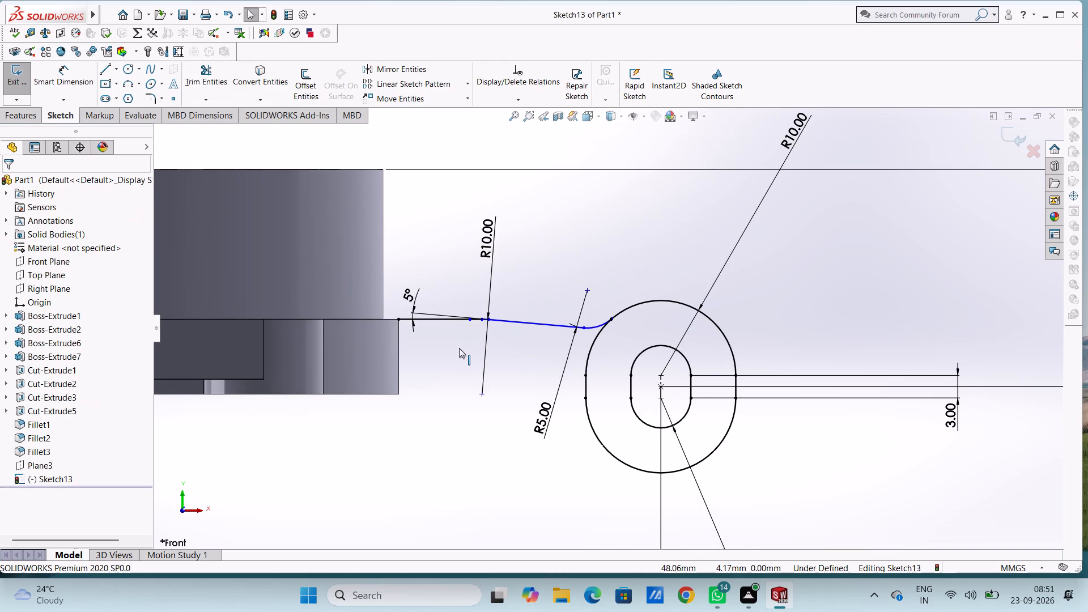
{"action": "left_click", "coordinate": [103, 73]}
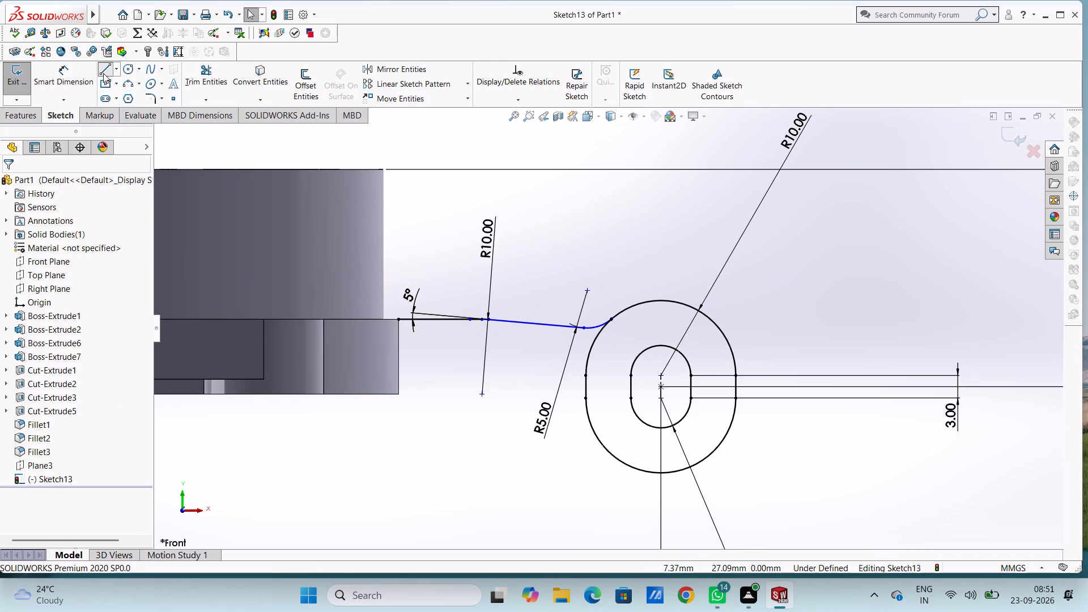
{"action": "left_click", "coordinate": [398, 320]}
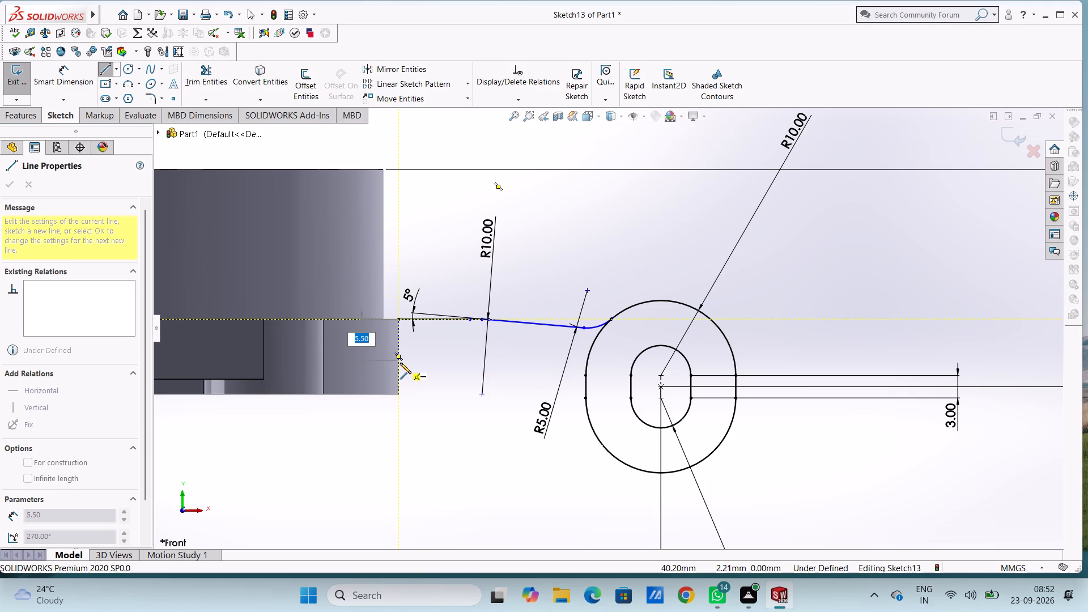
{"action": "left_click", "coordinate": [399, 356]}
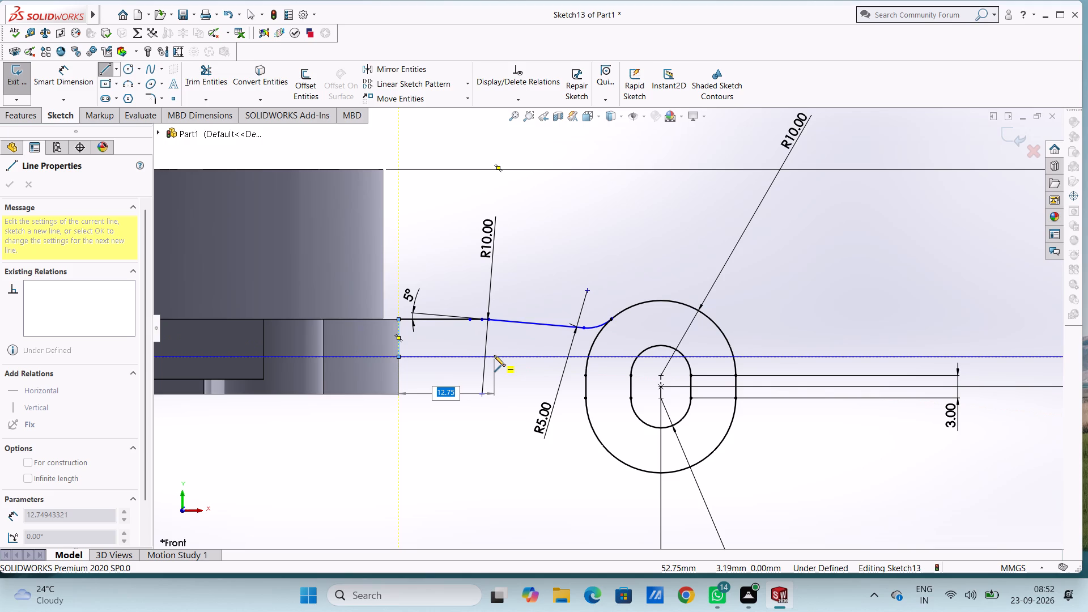
{"action": "left_click", "coordinate": [762, 356]}
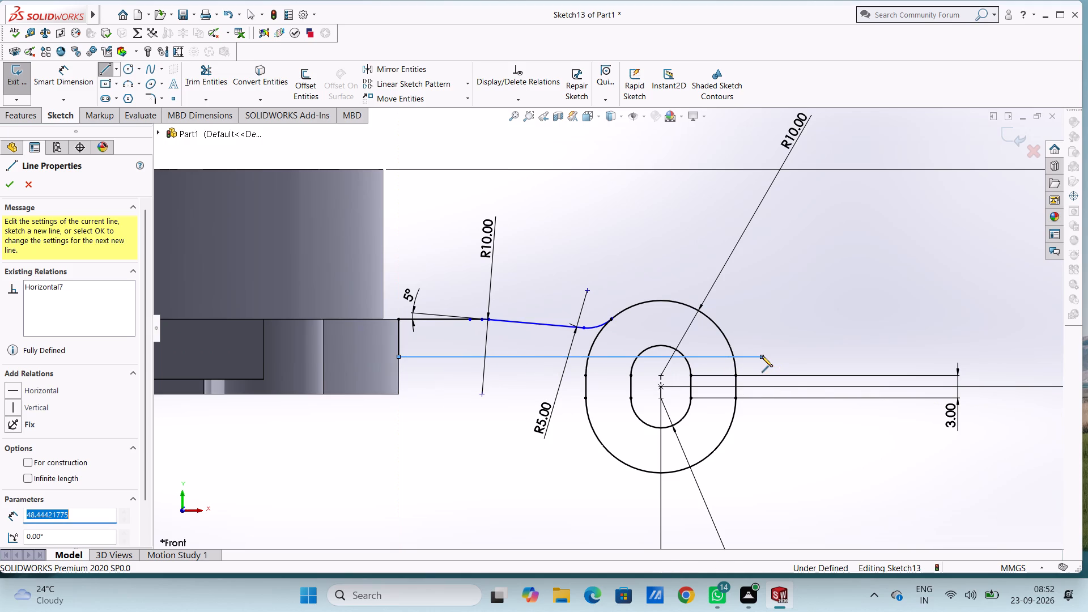
{"action": "key", "text": "Escape"}
{"action": "key", "text": "Escape"}
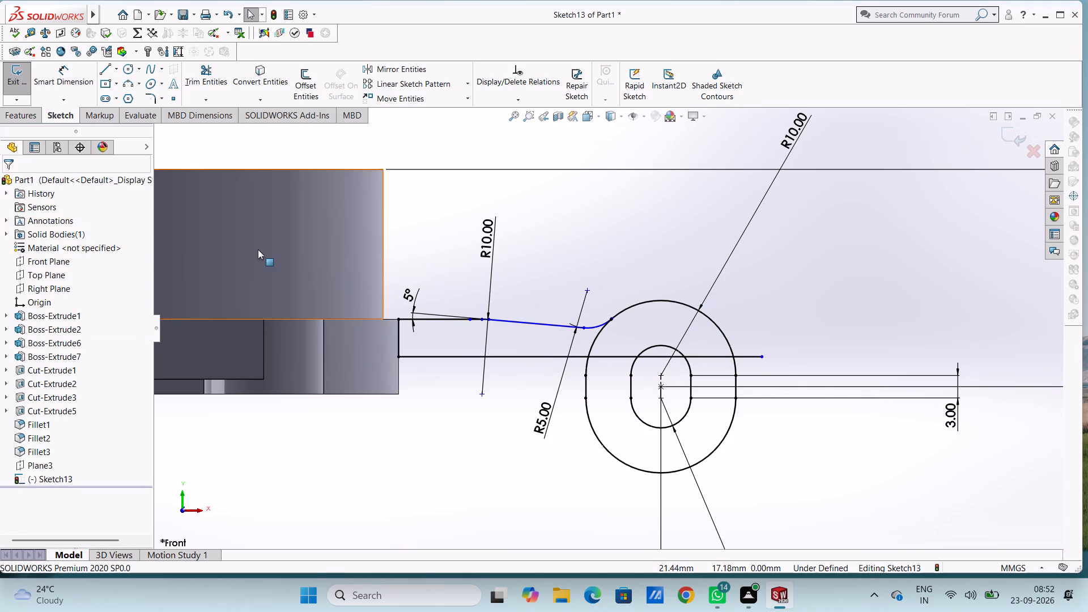
Sketch a sloped line about 15.5 mm long, tangent from the outer slot's lower arc up to the new horizontal line.
{"action": "left_click", "coordinate": [100, 67]}
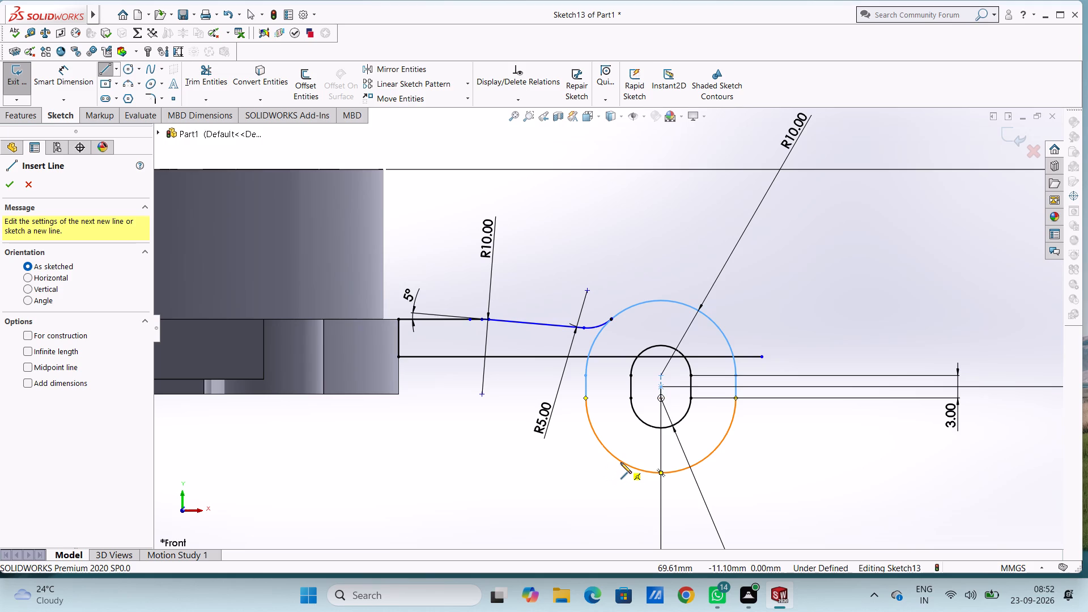
{"action": "left_click", "coordinate": [617, 460]}
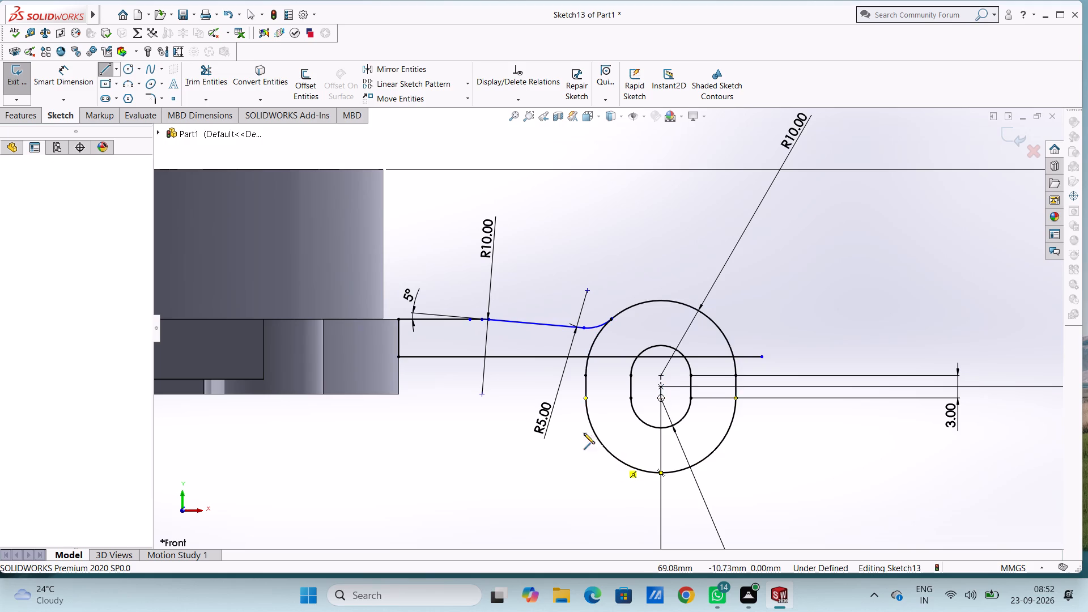
{"action": "left_click", "coordinate": [529, 357]}
{"action": "key", "text": "Escape"}
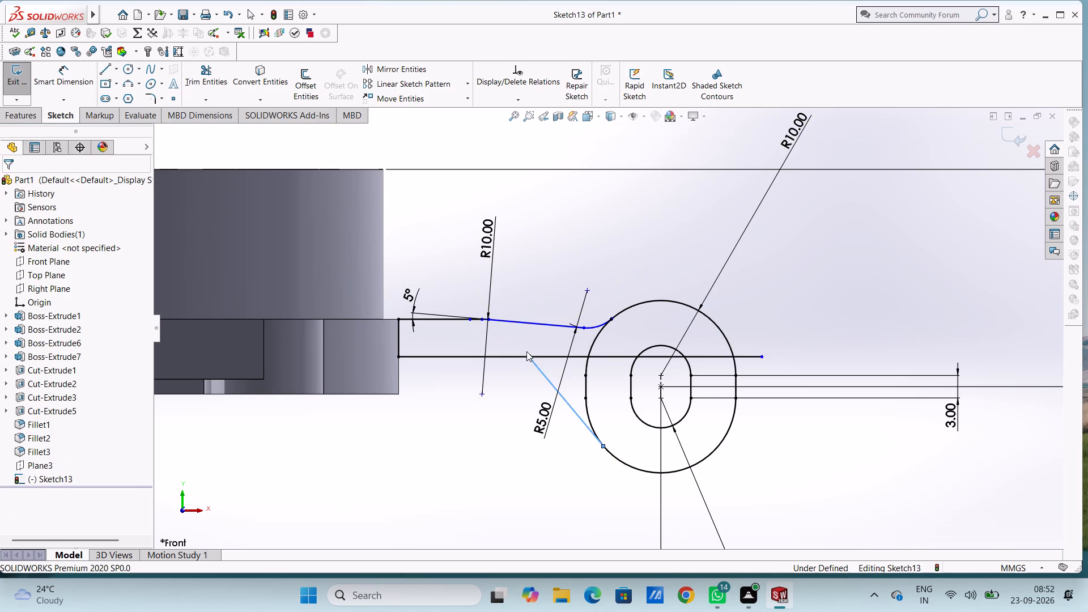
{"action": "key", "text": "Escape"}
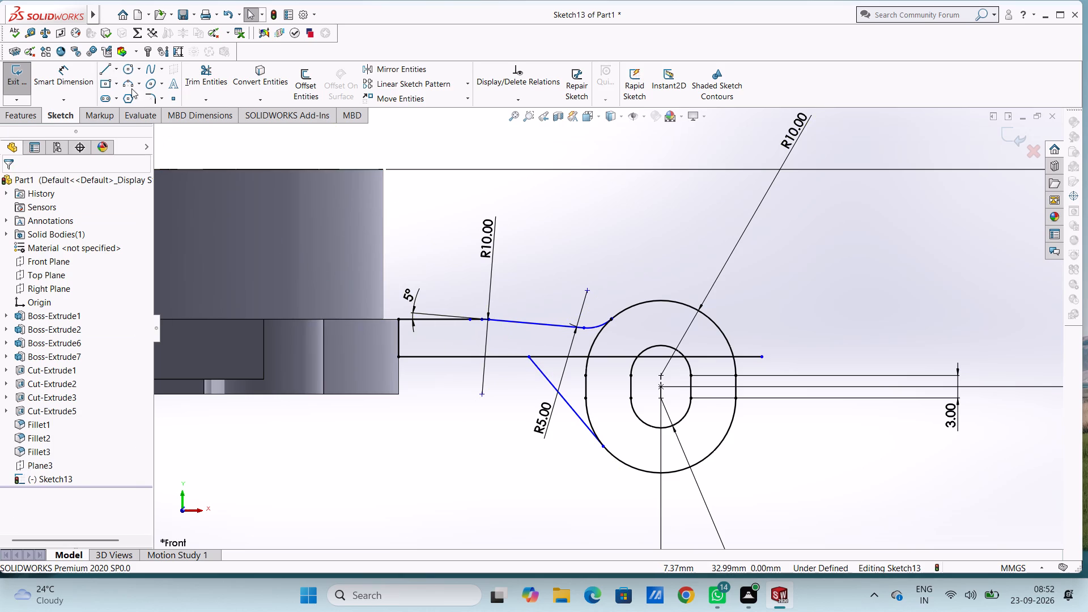
Trim the lower horizontal line beyond its junction with the sloped line, including all pieces crossing both slot outlines.
{"action": "left_click", "coordinate": [213, 78]}
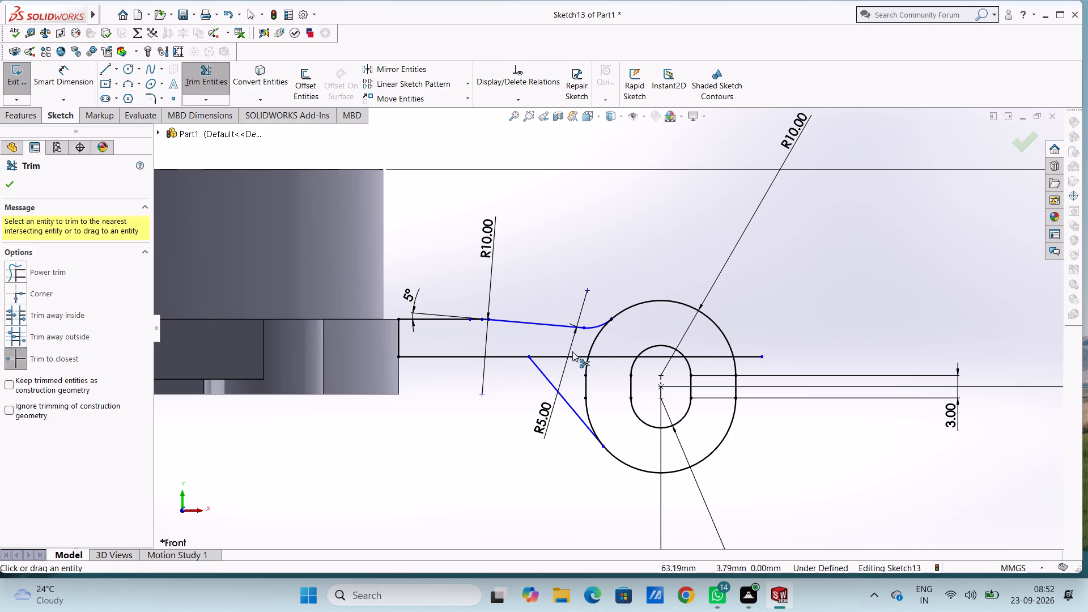
{"action": "left_click", "coordinate": [573, 356]}
{"action": "left_click", "coordinate": [611, 356]}
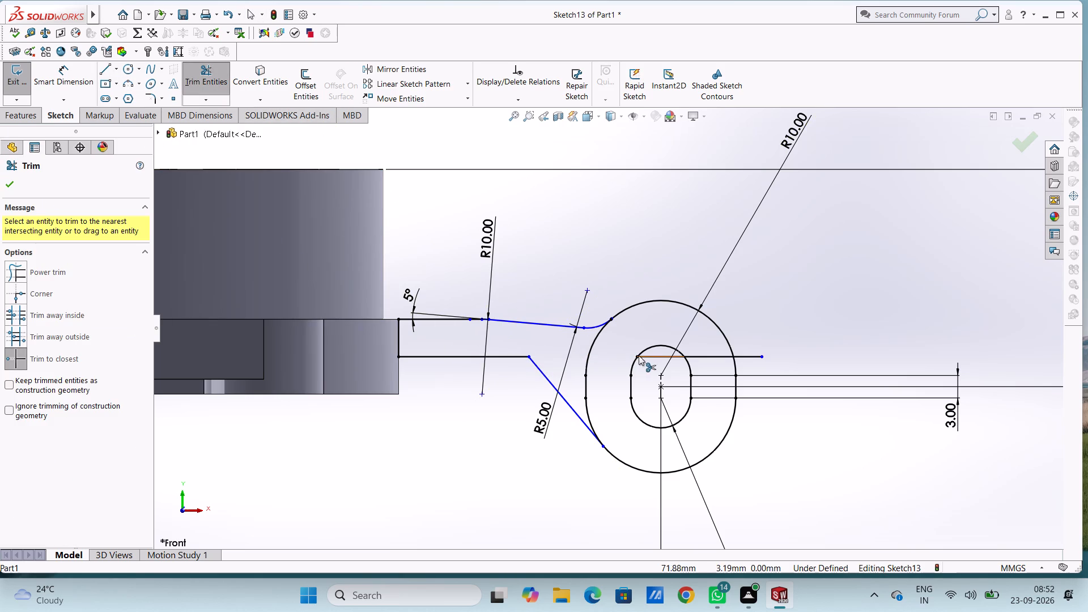
{"action": "left_click", "coordinate": [656, 358]}
{"action": "left_click", "coordinate": [700, 356]}
{"action": "left_click", "coordinate": [756, 356]}
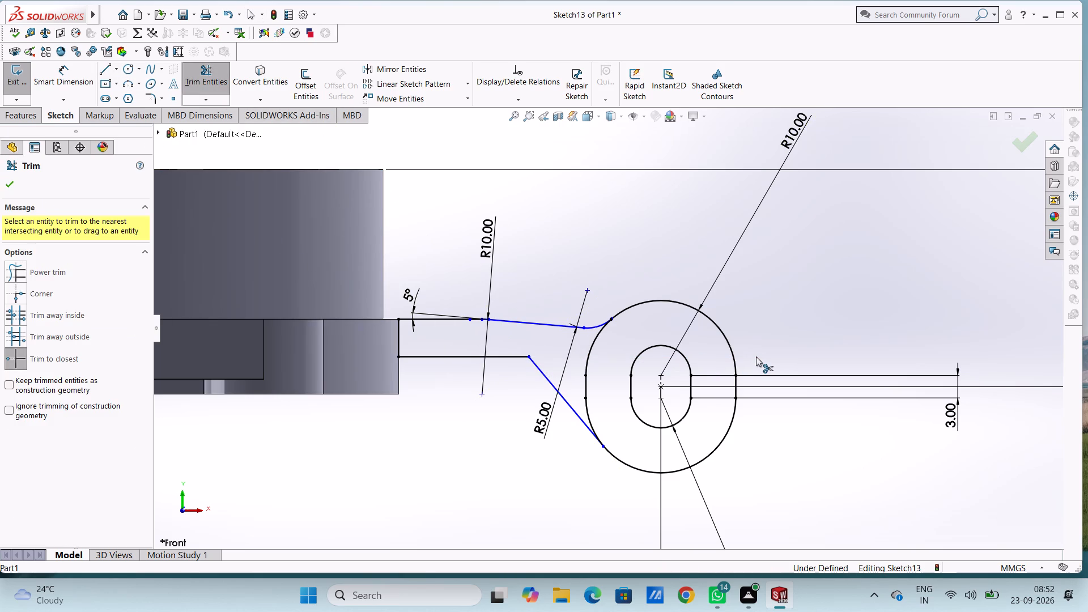
{"action": "key", "text": "Escape"}
{"action": "key", "text": "Escape"}
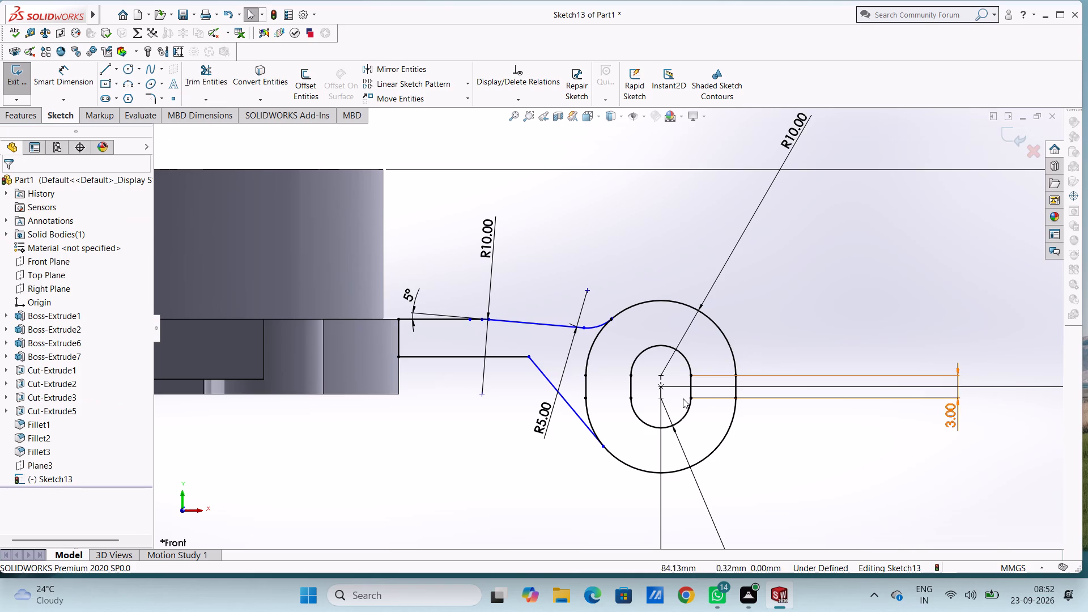
Apply a tangent relation between the lower sloped line and the outer slot's lower arc.
{"action": "left_click", "coordinate": [579, 415]}
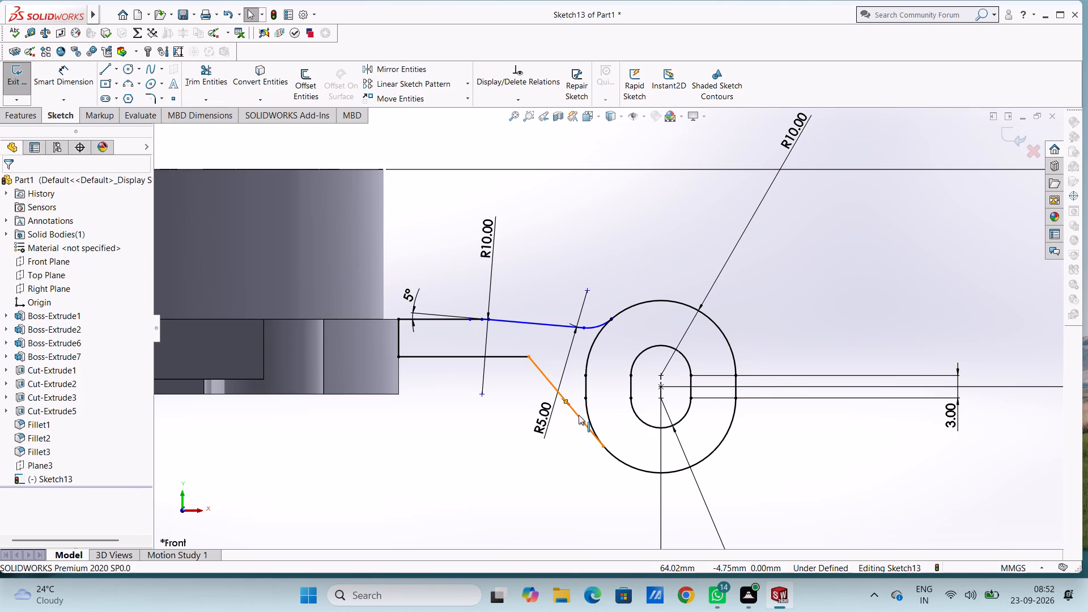
{"action": "left_click", "coordinate": [622, 462], "text": "ctrl"}
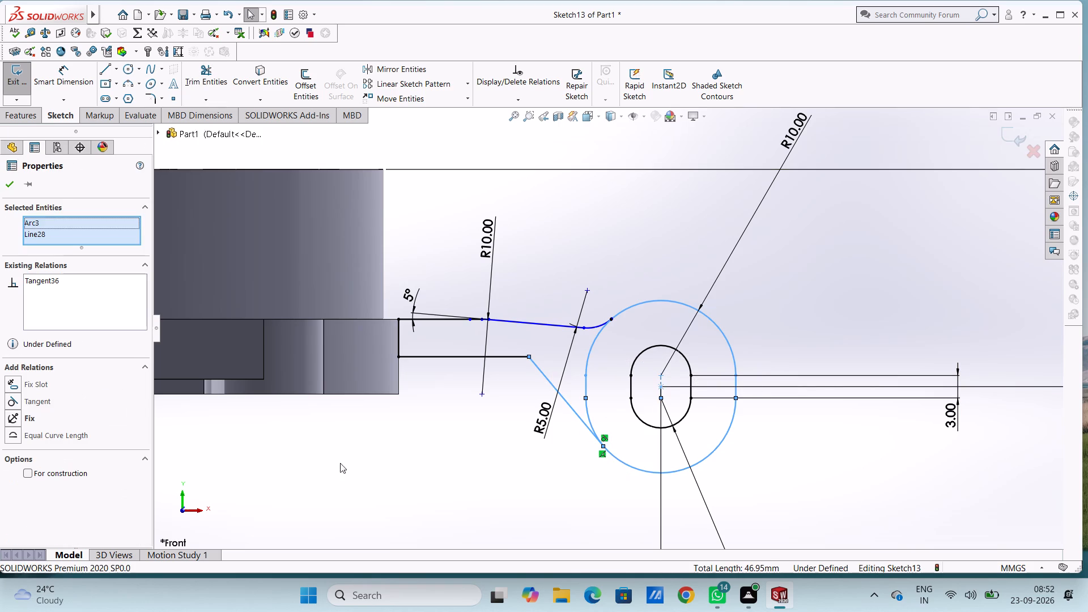
{"action": "left_click", "coordinate": [11, 397]}
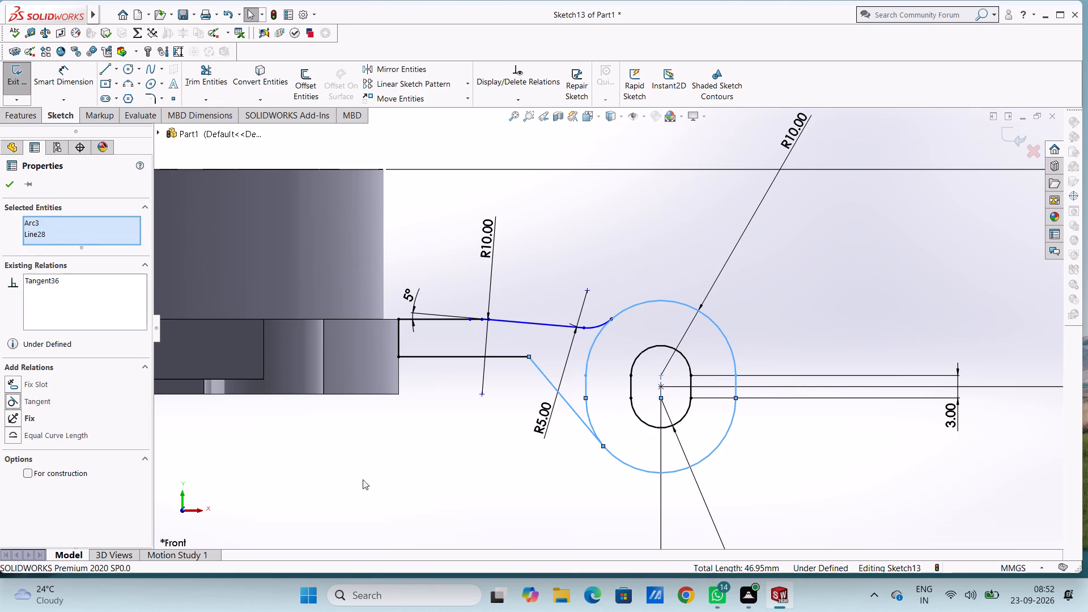
{"action": "left_click", "coordinate": [513, 490]}
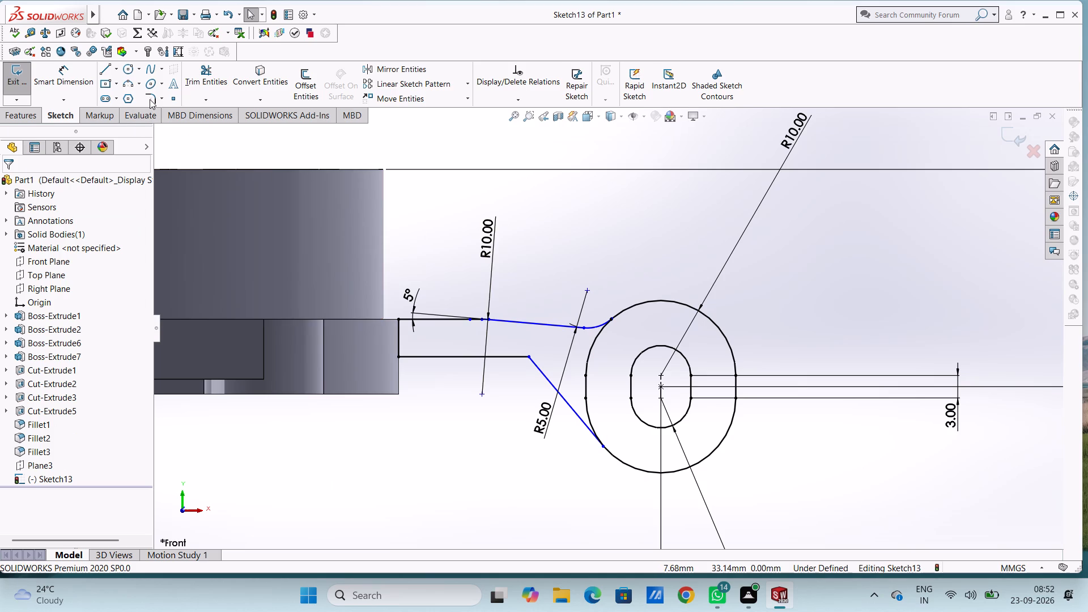
Add a 10 mm sketch fillet at the corner between the lower horizontal line and the sloped line.
{"action": "left_click", "coordinate": [150, 99]}
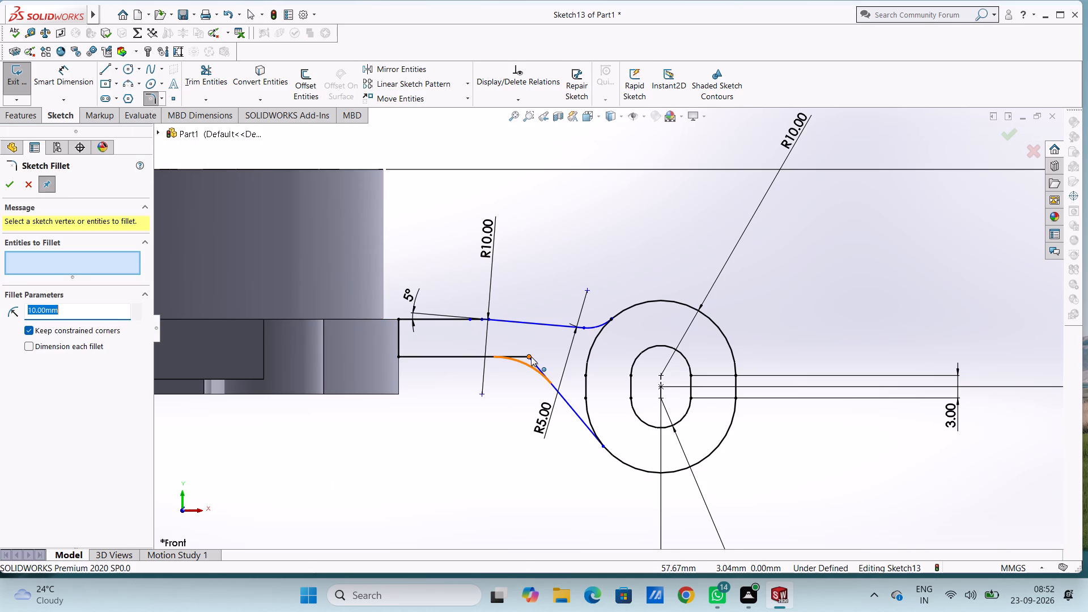
{"action": "left_click", "coordinate": [531, 356]}
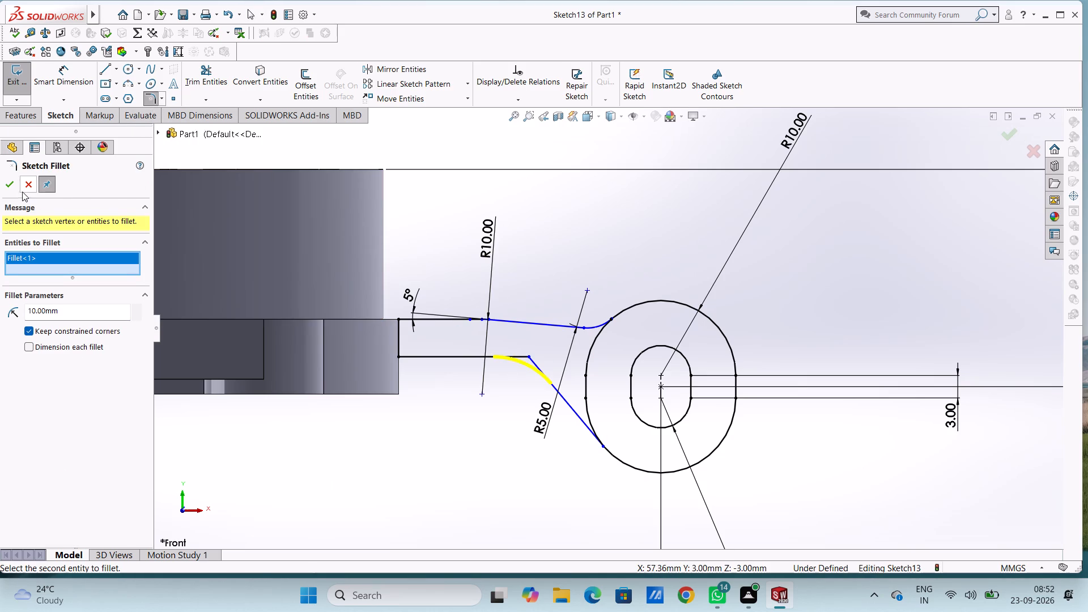
{"action": "left_click", "coordinate": [6, 186]}
{"action": "left_click", "coordinate": [6, 186]}
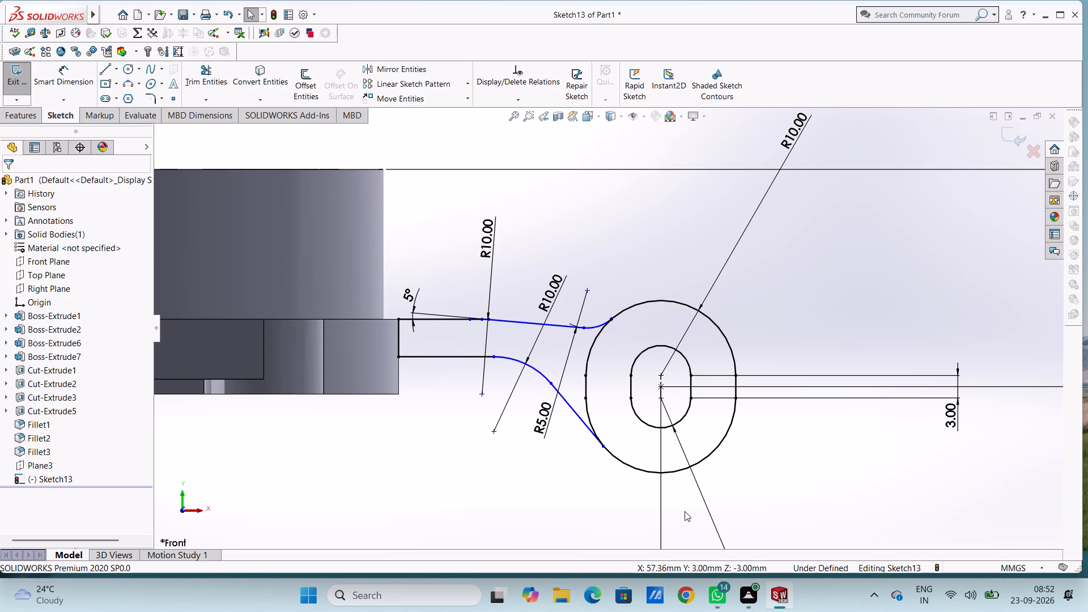
Sketch a vertical line about 138 mm long through the origin, running from above the housing to below it.
{"action": "scroll", "coordinate": [685, 511], "scroll_direction": "up", "scroll_amount": 3}
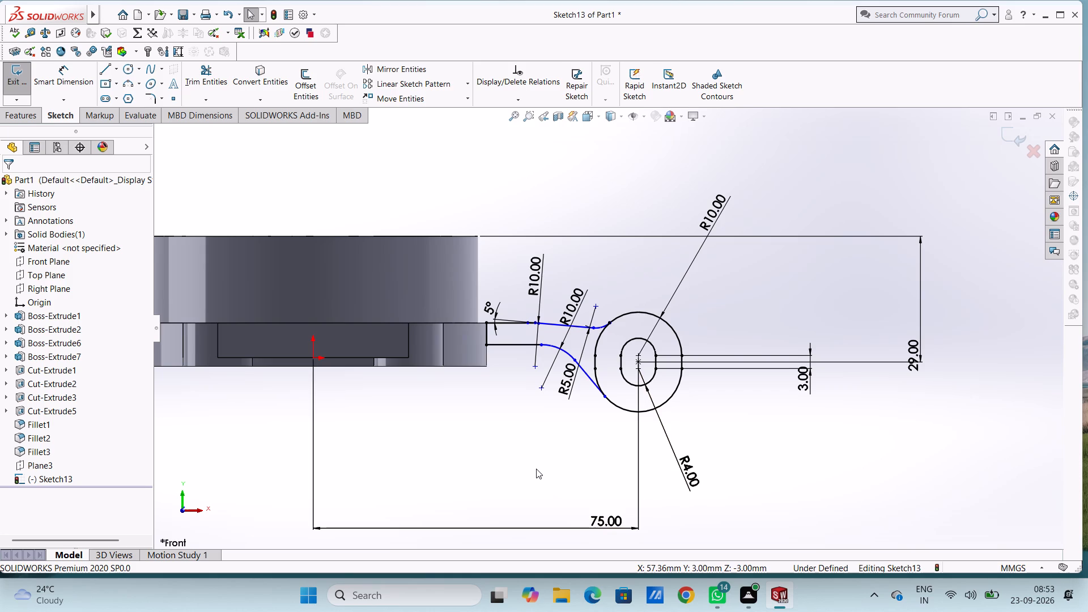
{"action": "scroll", "coordinate": [536, 469], "scroll_direction": "up", "scroll_amount": 4}
{"action": "scroll", "coordinate": [532, 433], "scroll_direction": "down", "scroll_amount": 2}
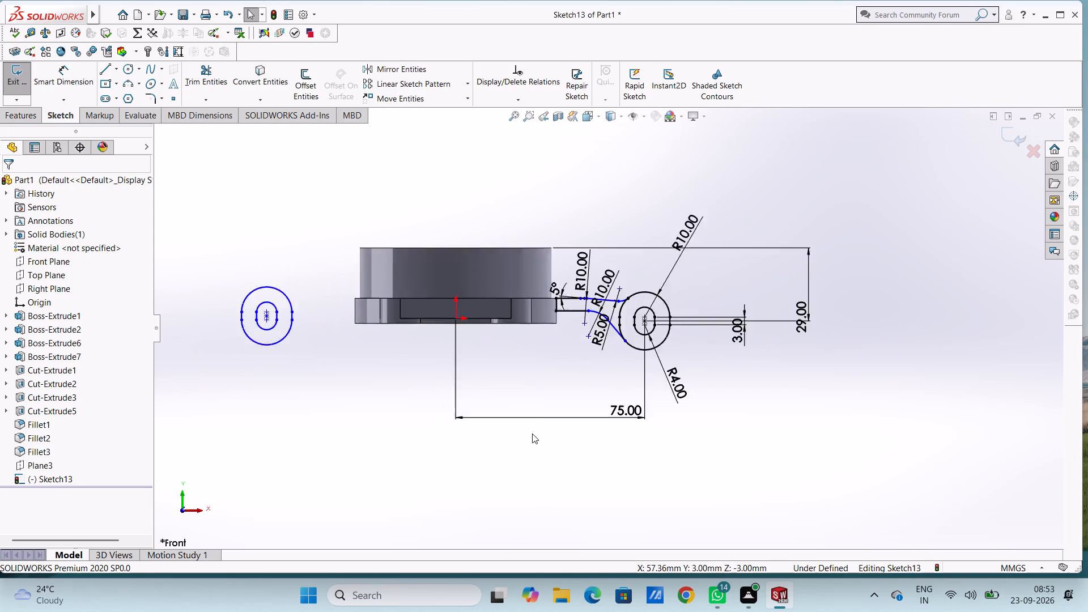
{"action": "scroll", "coordinate": [532, 433], "scroll_direction": "down", "scroll_amount": 2}
{"action": "scroll", "coordinate": [581, 331], "scroll_direction": "up", "scroll_amount": 4}
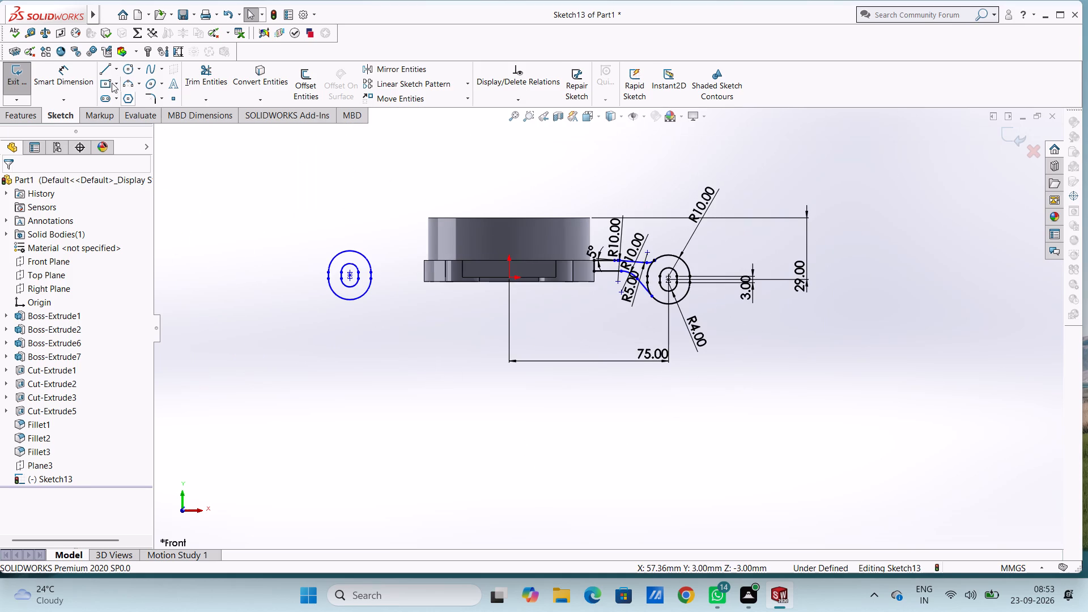
{"action": "left_click", "coordinate": [104, 69]}
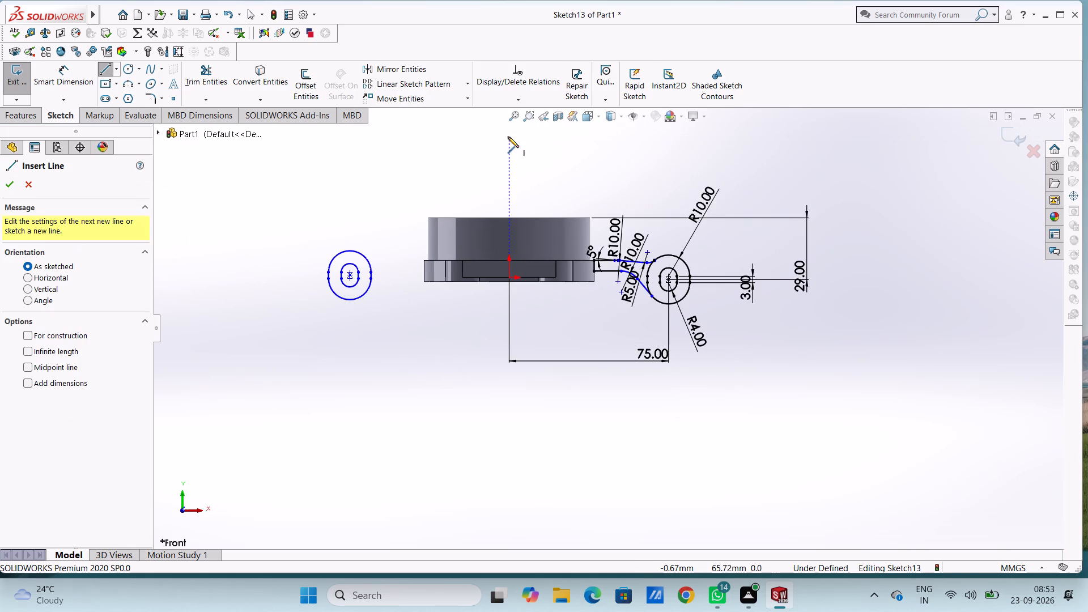
{"action": "left_click", "coordinate": [508, 135]}
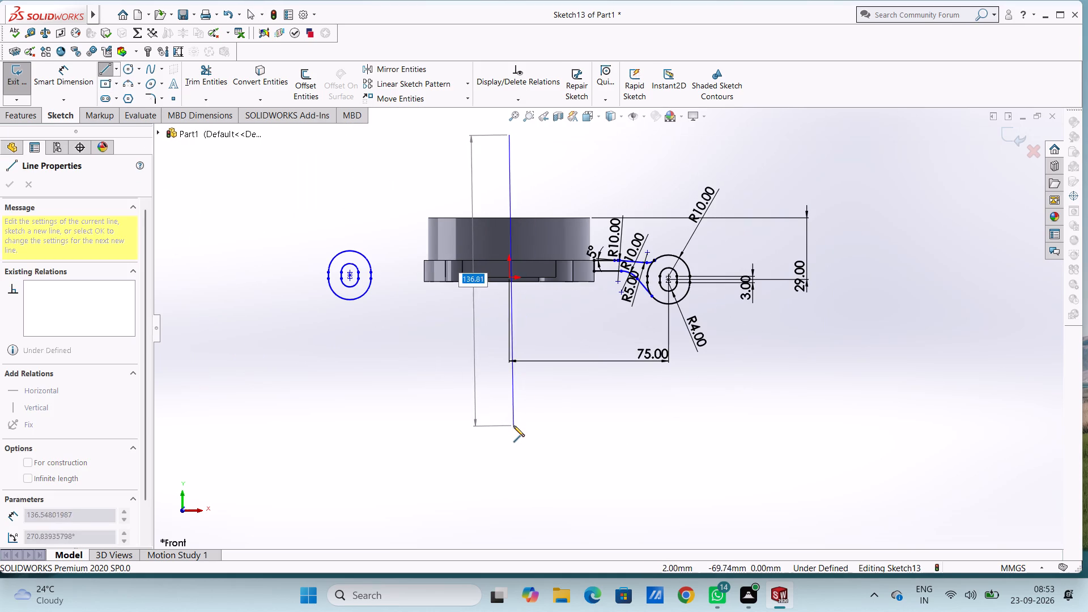
{"action": "left_click", "coordinate": [511, 428]}
{"action": "key", "text": "Escape"}
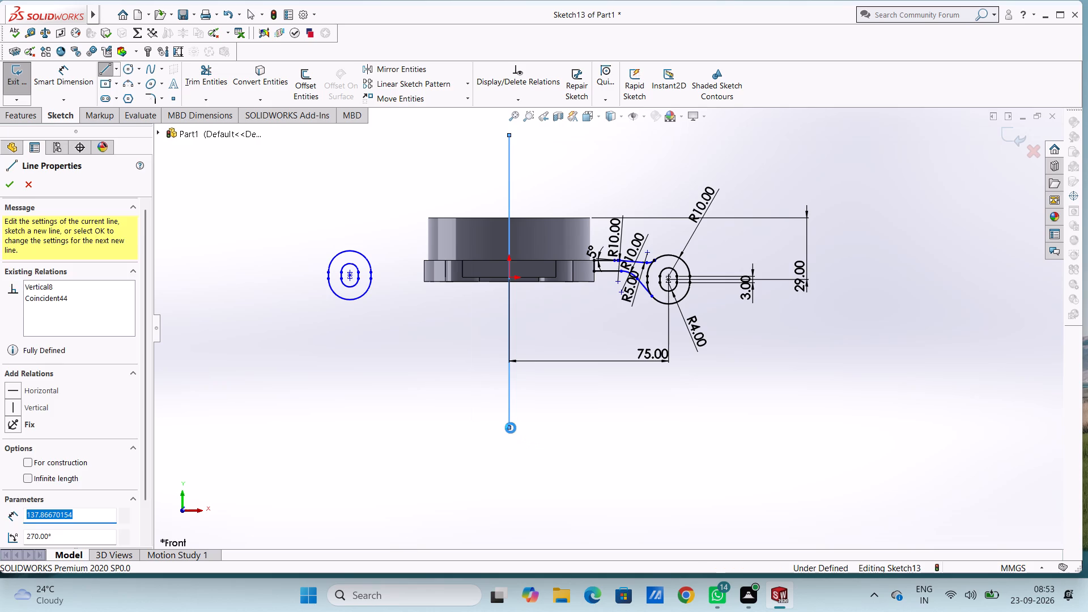
{"action": "key", "text": "Escape"}
{"action": "key", "text": "Escape"}
Mirror the right arm profile's lines and fillet arcs, excluding its slots, about the vertical centre line.
{"action": "scroll", "coordinate": [668, 213], "scroll_direction": "down", "scroll_amount": 2}
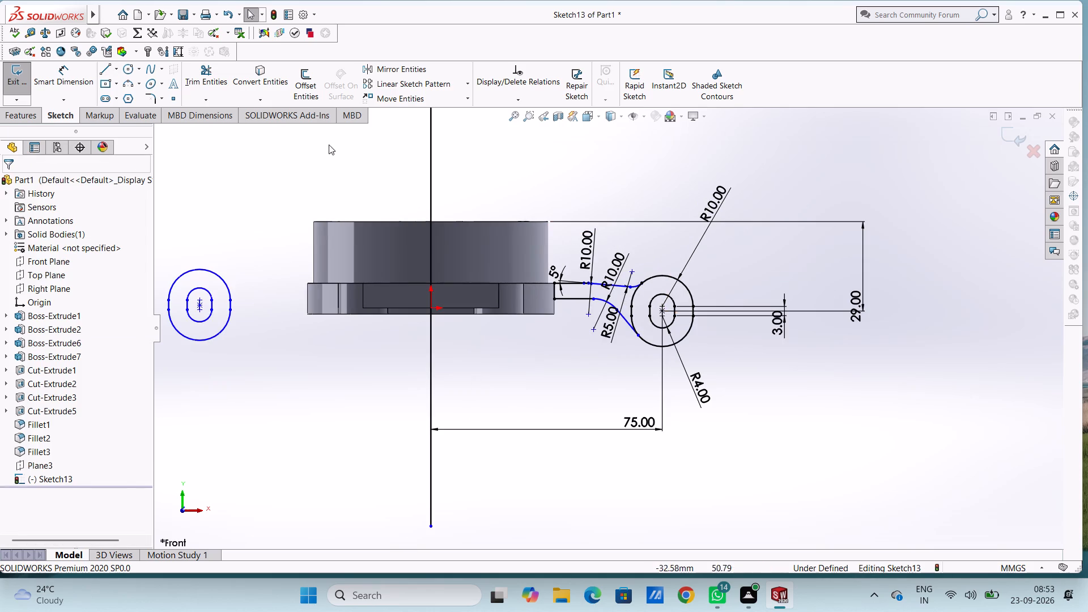
{"action": "left_click", "coordinate": [373, 71]}
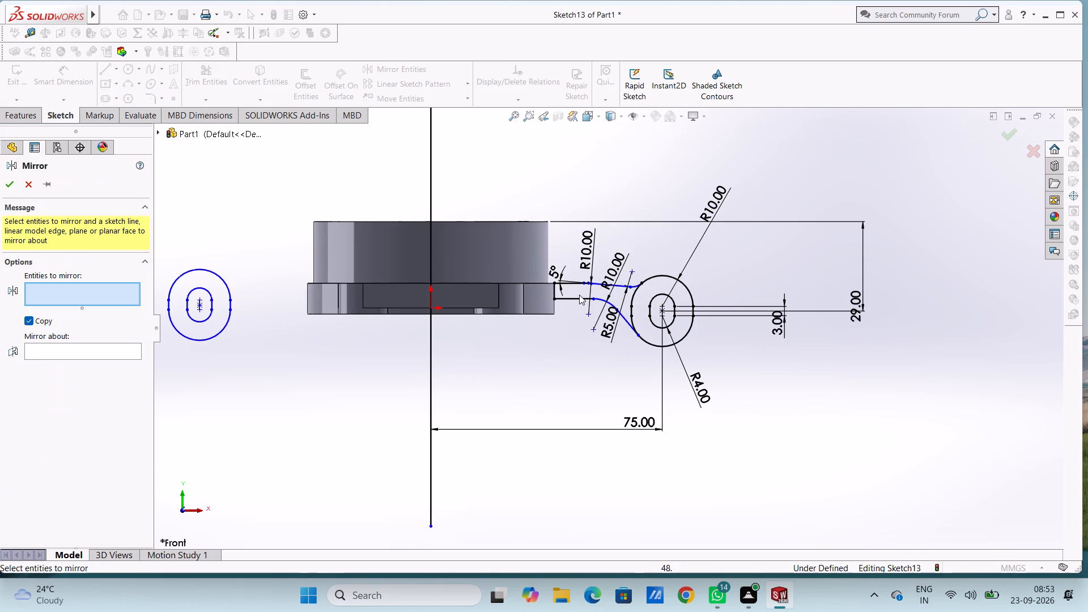
{"action": "scroll", "coordinate": [579, 295], "scroll_direction": "down", "scroll_amount": 5}
{"action": "left_click", "coordinate": [533, 294]}
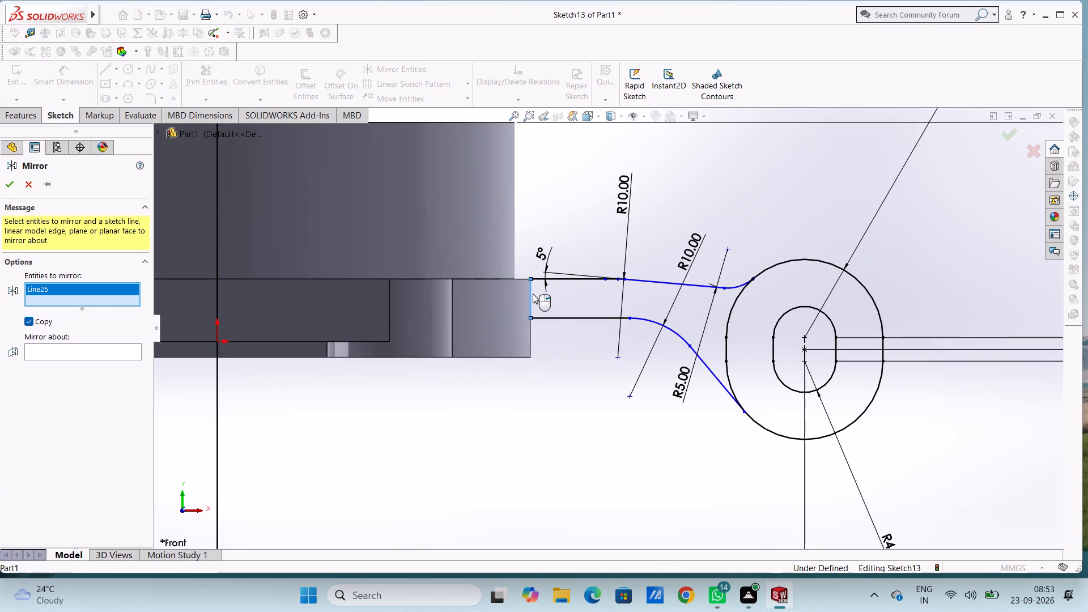
{"action": "left_click", "coordinate": [556, 278]}
{"action": "left_click", "coordinate": [571, 318]}
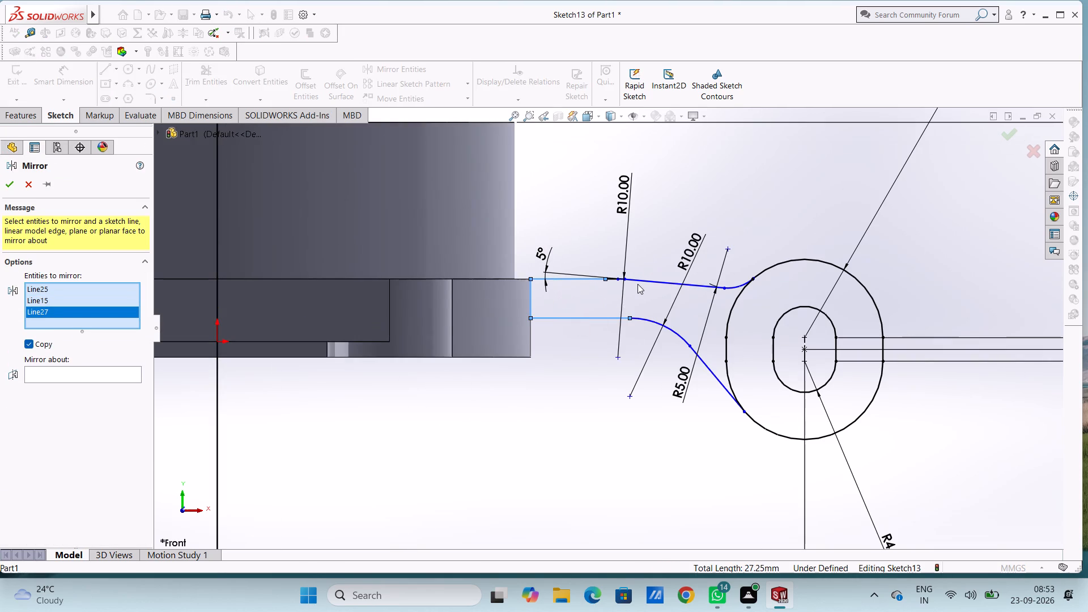
{"action": "left_click", "coordinate": [637, 284]}
{"action": "scroll", "coordinate": [630, 288], "scroll_direction": "down", "scroll_amount": 5}
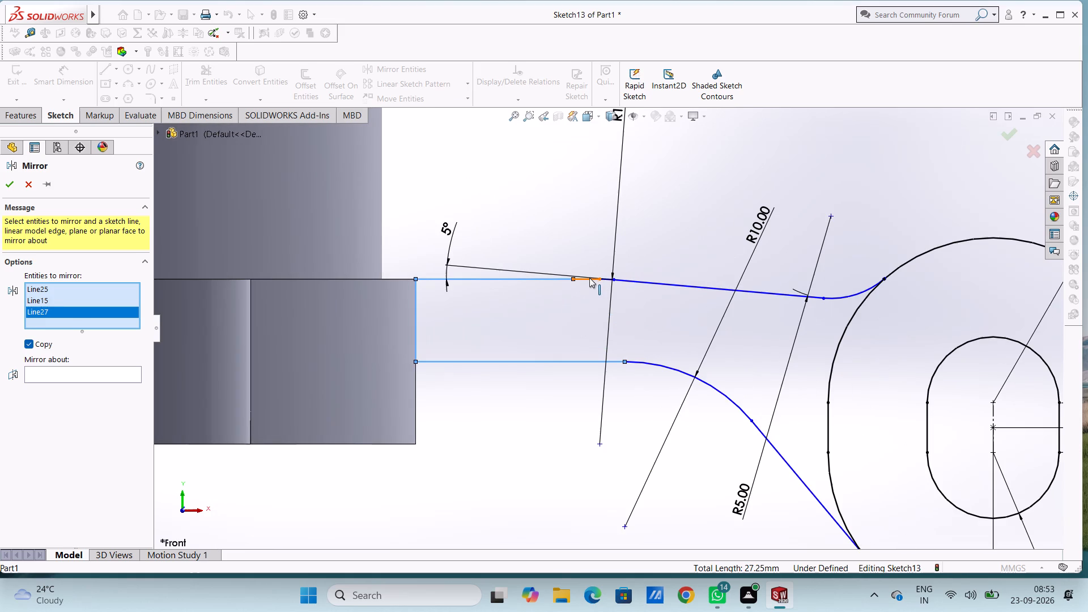
{"action": "left_click", "coordinate": [589, 279]}
{"action": "left_click", "coordinate": [609, 280]}
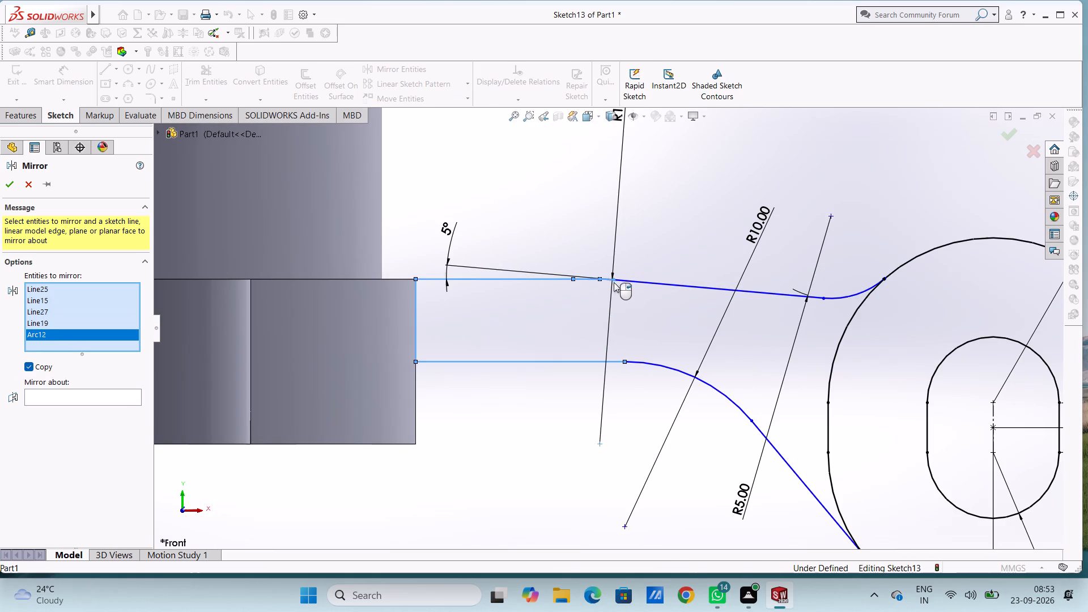
{"action": "left_click", "coordinate": [642, 284]}
{"action": "left_click", "coordinate": [658, 365]}
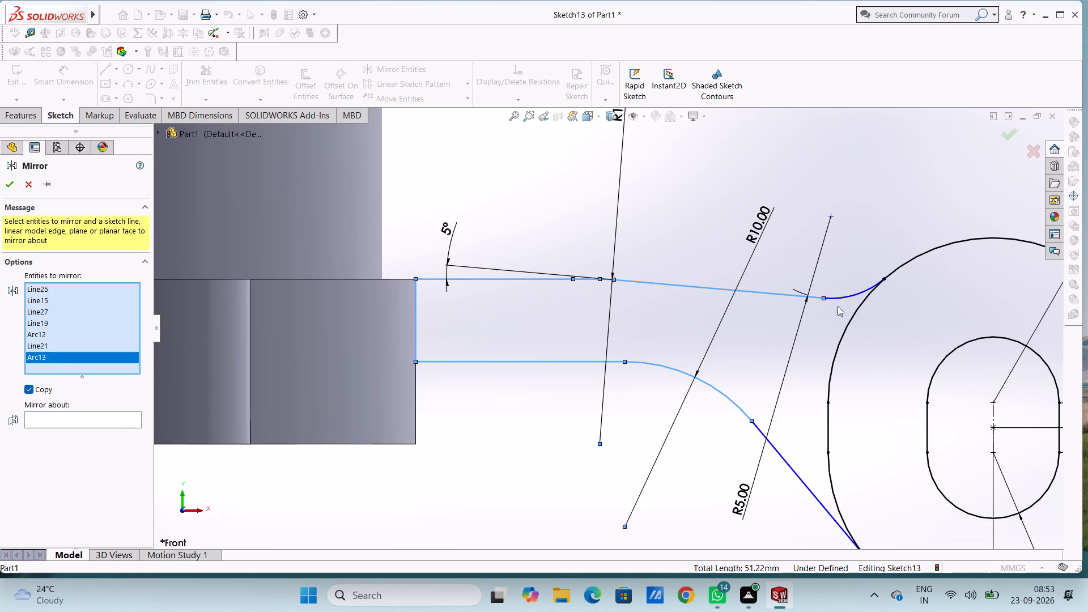
{"action": "left_click", "coordinate": [840, 300]}
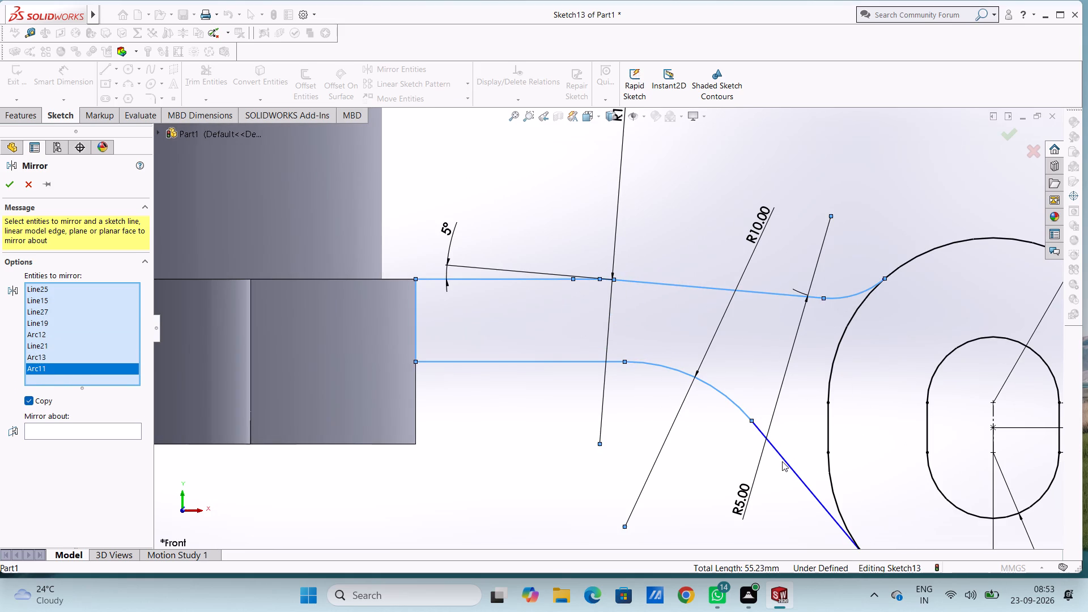
{"action": "left_click", "coordinate": [782, 458]}
{"action": "scroll", "coordinate": [782, 459], "scroll_direction": "up", "scroll_amount": 5}
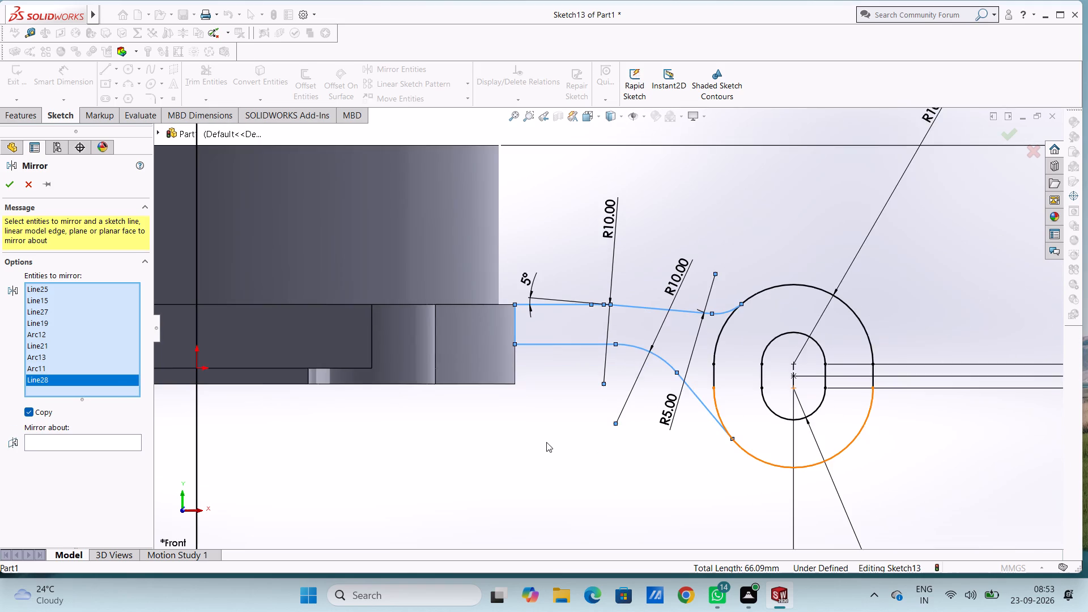
{"action": "scroll", "coordinate": [543, 441], "scroll_direction": "up", "scroll_amount": 3}
{"action": "left_click", "coordinate": [372, 391]}
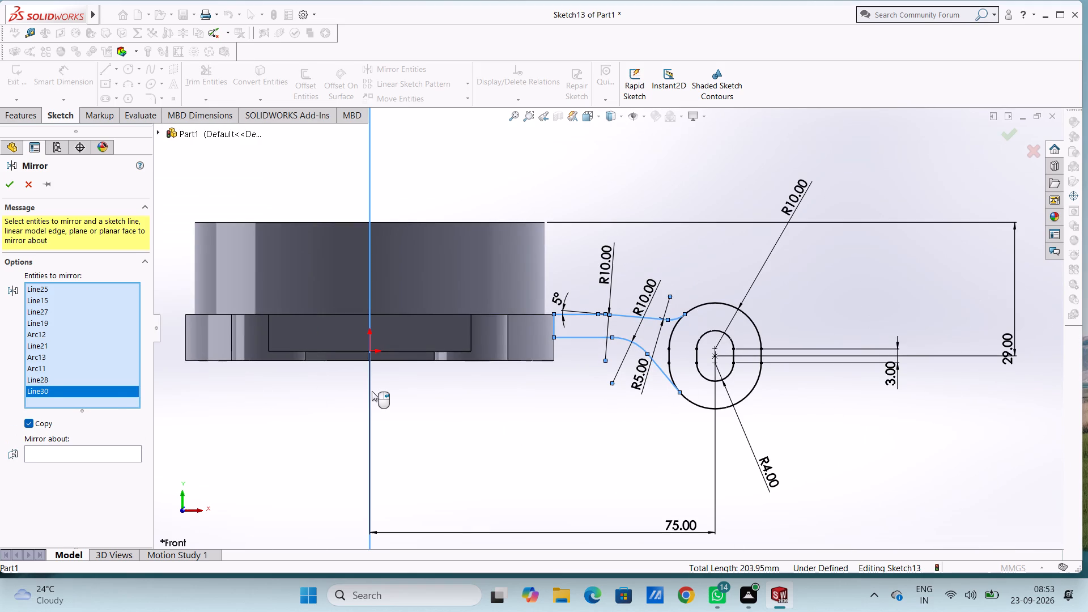
{"action": "scroll", "coordinate": [372, 391], "scroll_direction": "up", "scroll_amount": 5}
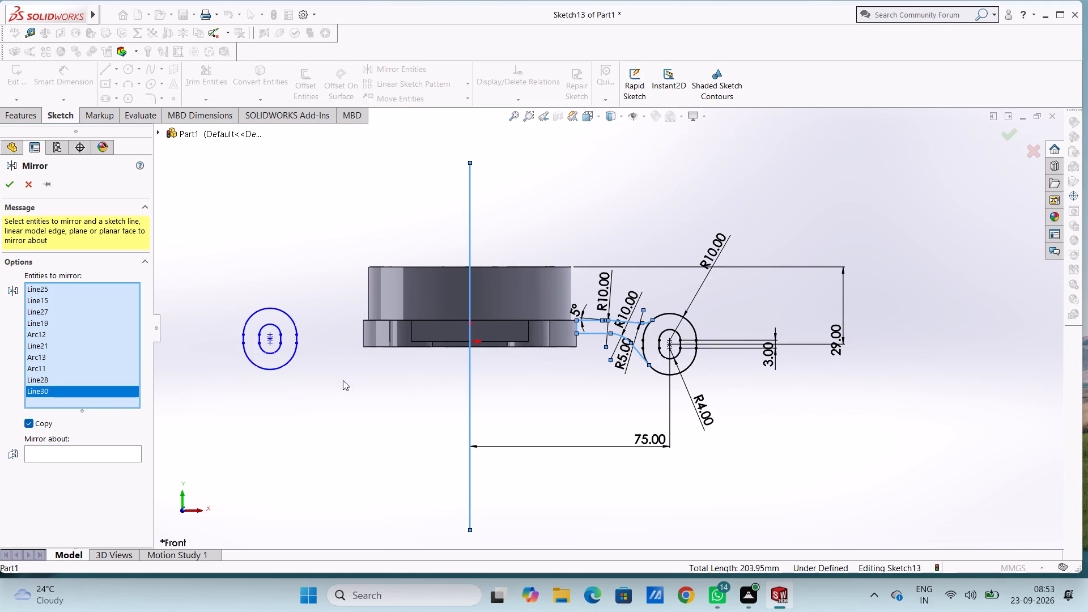
{"action": "left_click", "coordinate": [471, 392]}
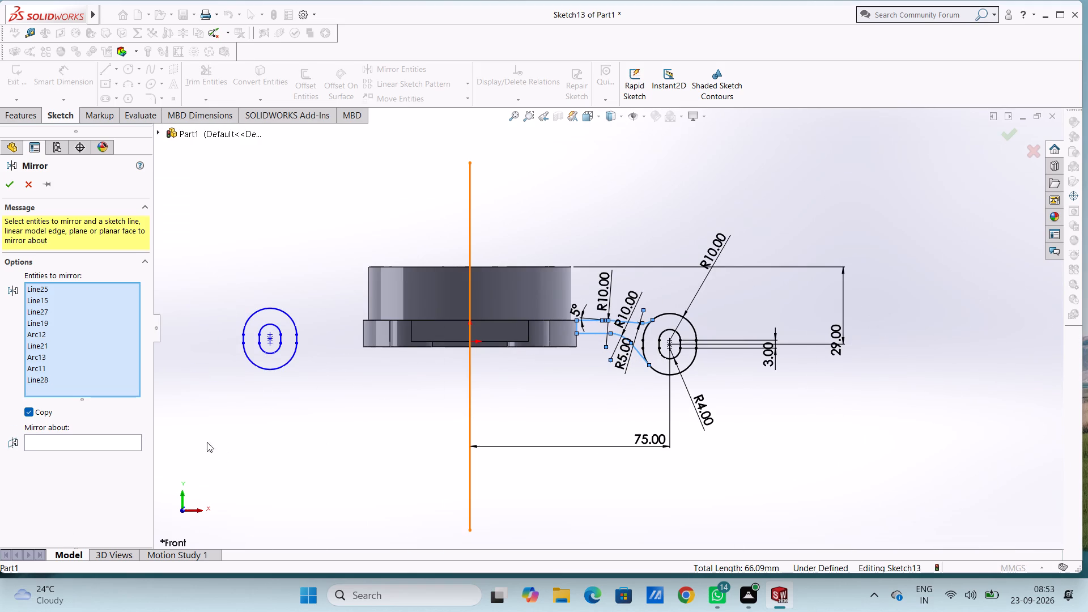
{"action": "left_click", "coordinate": [119, 441]}
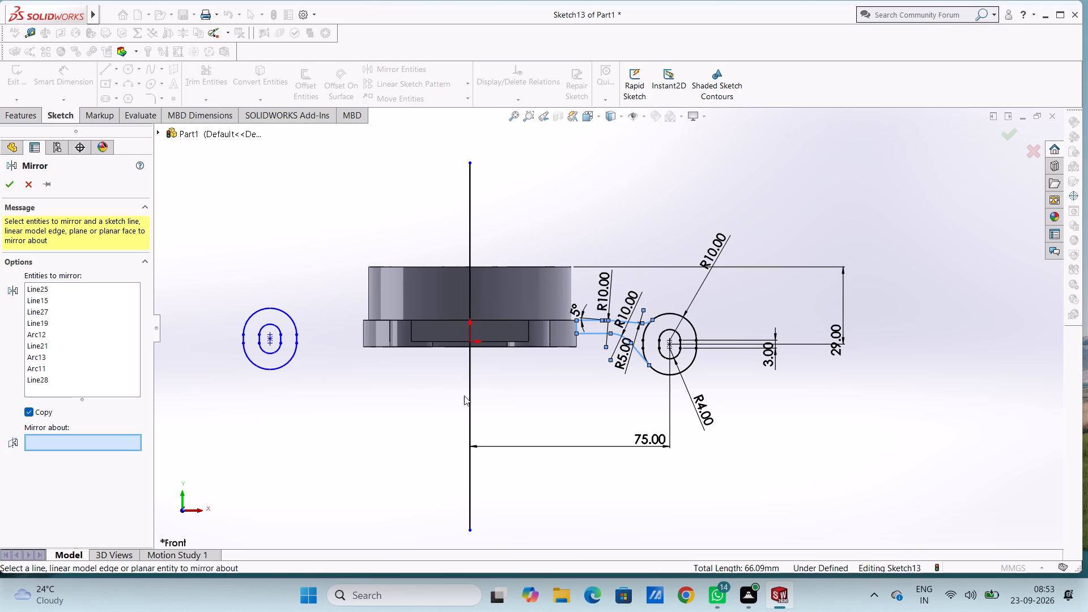
{"action": "left_click", "coordinate": [470, 390]}
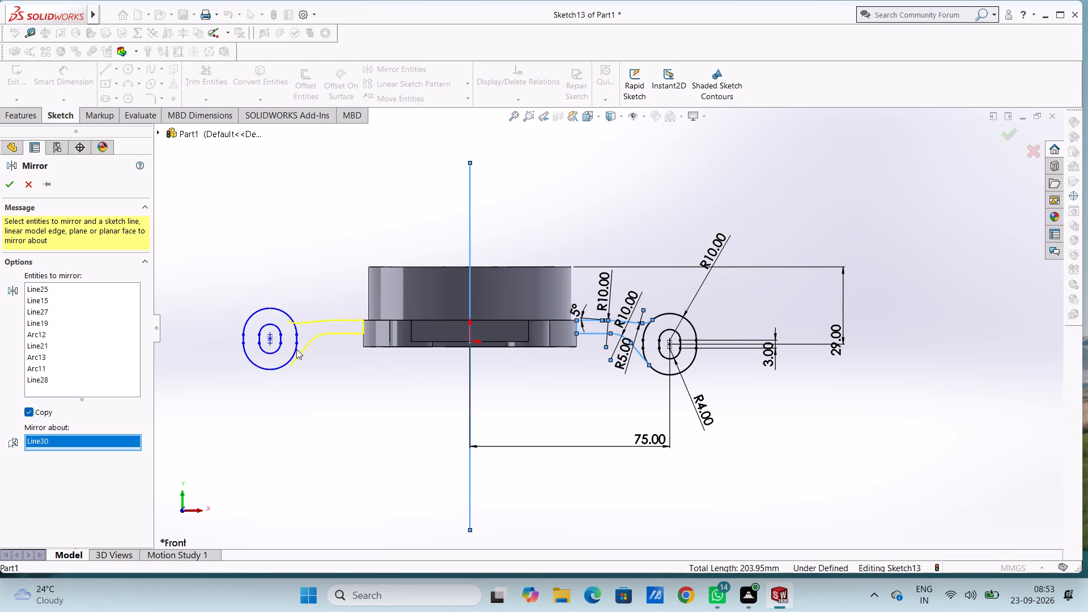
{"action": "scroll", "coordinate": [317, 364], "scroll_direction": "down", "scroll_amount": 3}
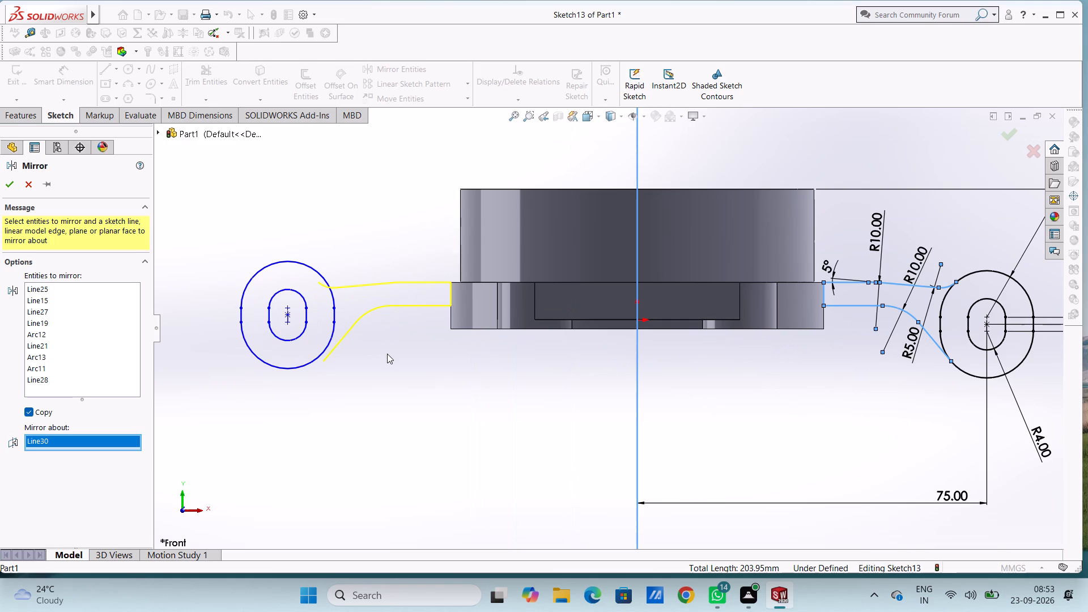
{"action": "left_click", "coordinate": [9, 189]}
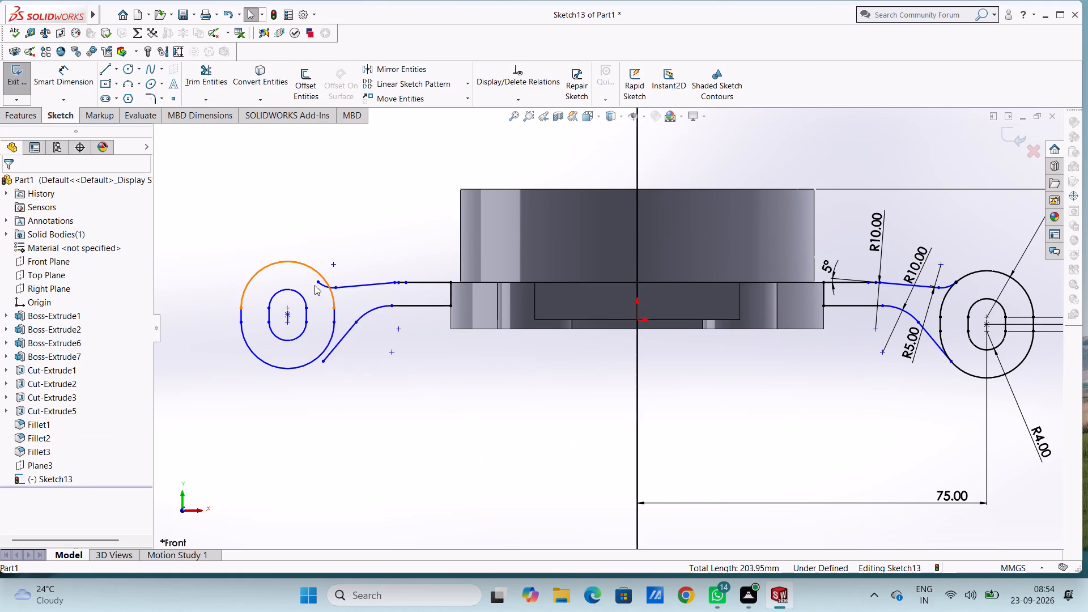
Dimension the vertical distance between the left inner slot's centre and the housing's top edge.
{"action": "scroll", "coordinate": [531, 424], "scroll_direction": "up", "scroll_amount": 3}
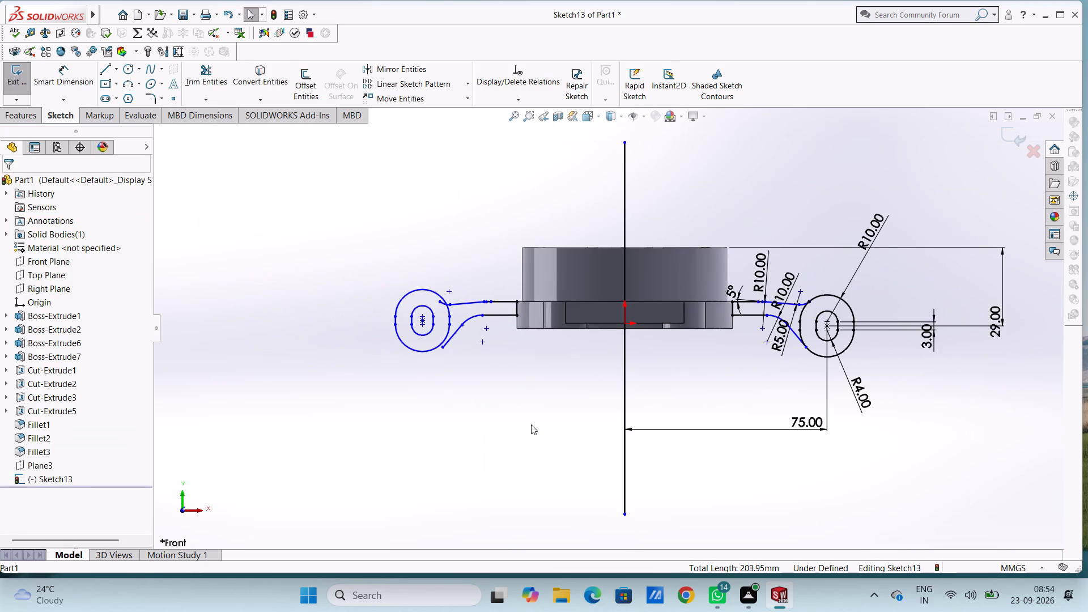
{"action": "scroll", "coordinate": [531, 424], "scroll_direction": "up", "scroll_amount": 1}
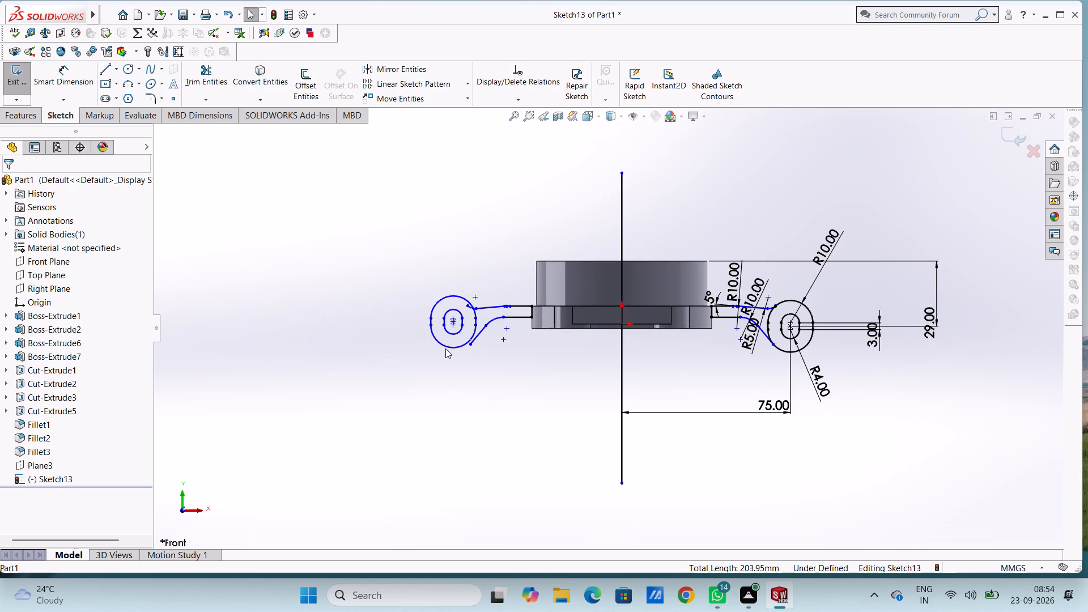
{"action": "left_click", "coordinate": [87, 85]}
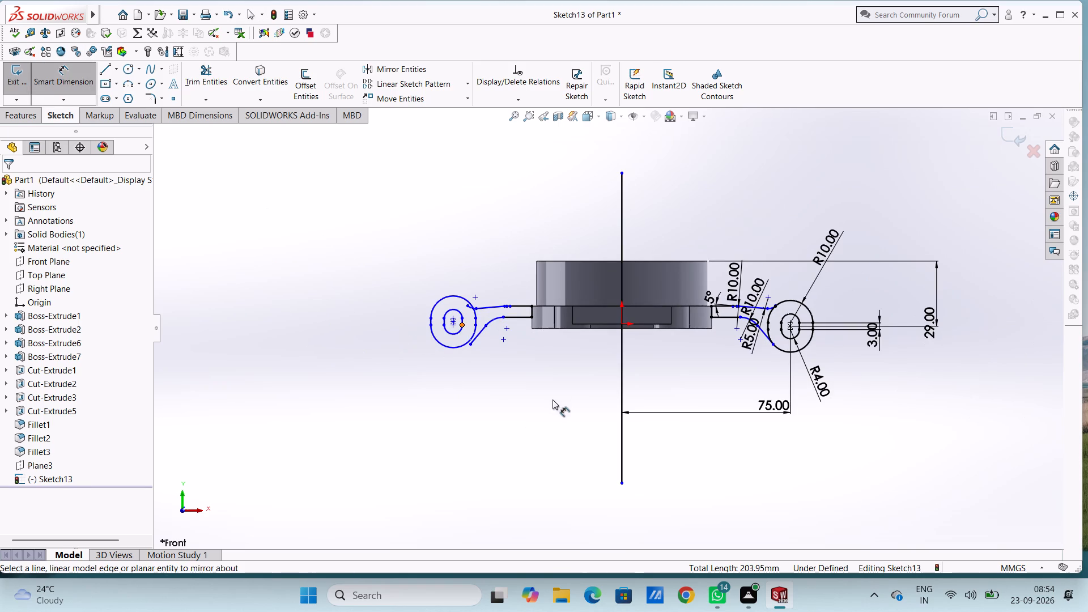
{"action": "scroll", "coordinate": [461, 321], "scroll_direction": "down", "scroll_amount": 5}
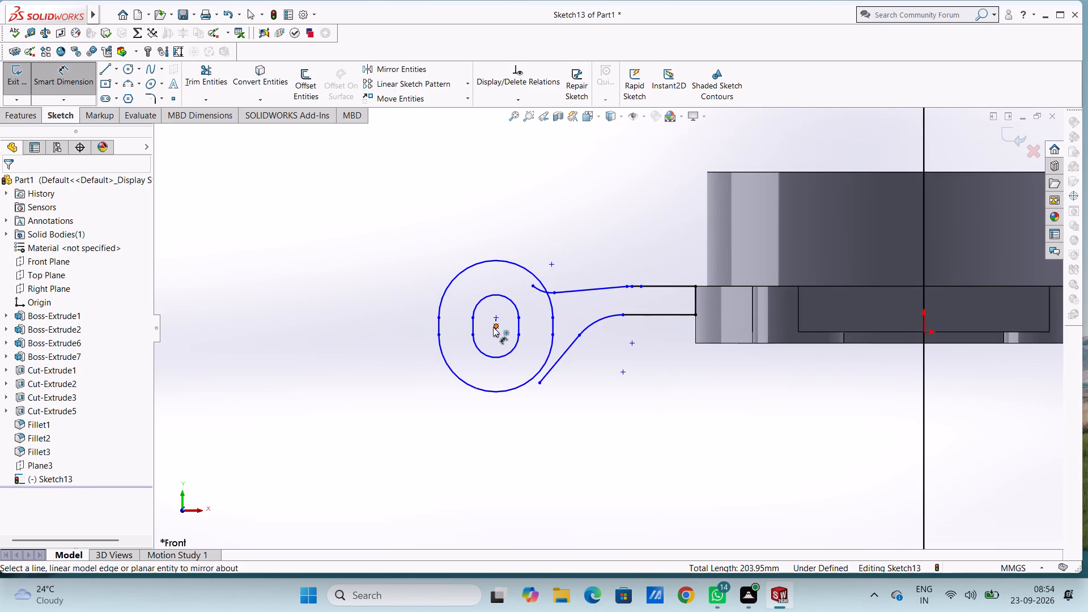
{"action": "left_click", "coordinate": [496, 328]}
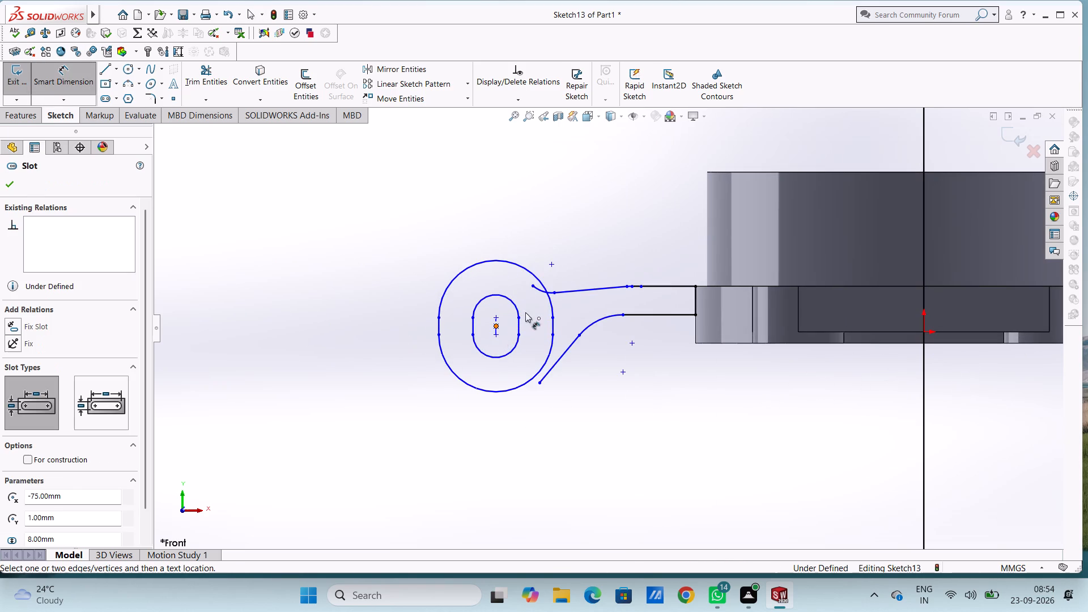
{"action": "left_click", "coordinate": [730, 172]}
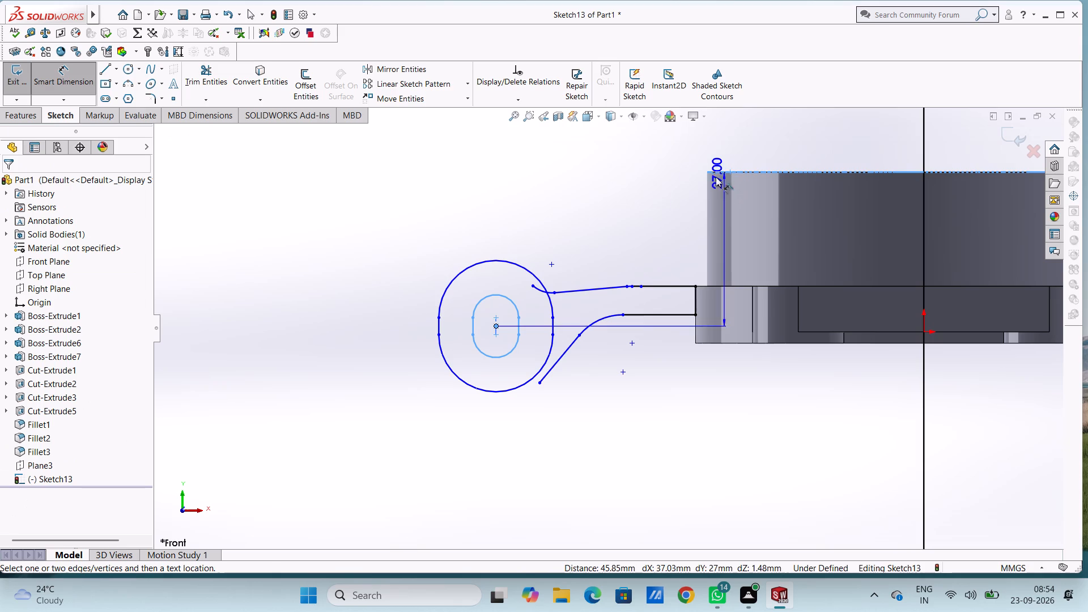
{"action": "left_click", "coordinate": [360, 246]}
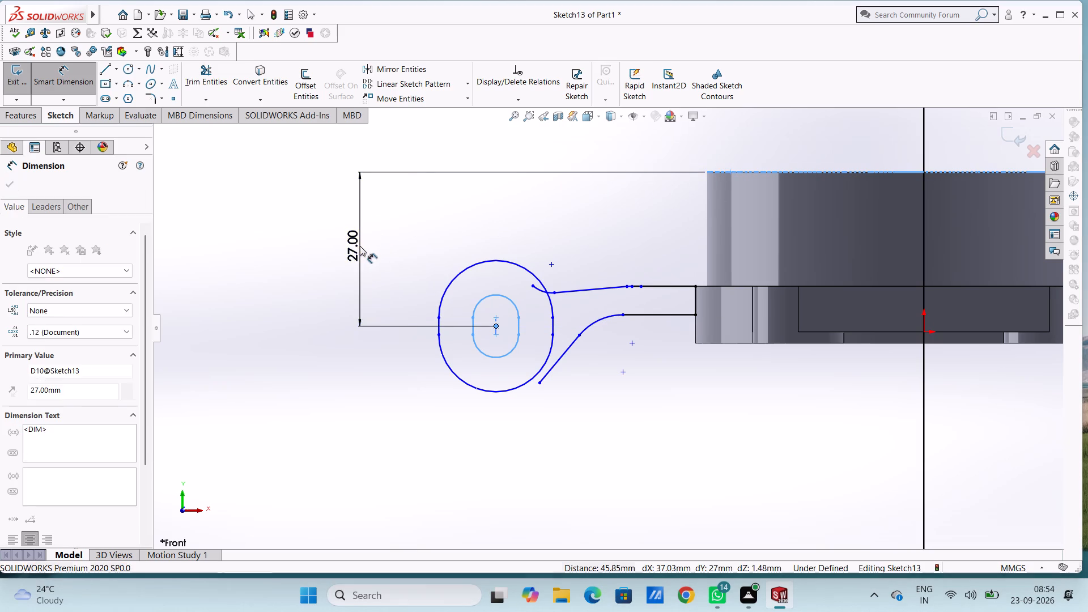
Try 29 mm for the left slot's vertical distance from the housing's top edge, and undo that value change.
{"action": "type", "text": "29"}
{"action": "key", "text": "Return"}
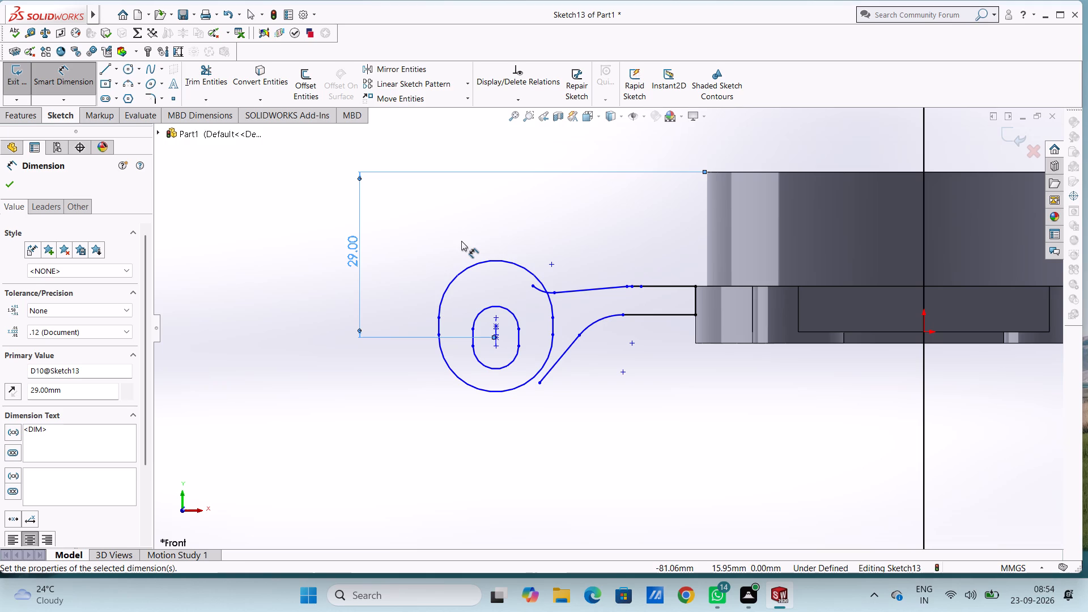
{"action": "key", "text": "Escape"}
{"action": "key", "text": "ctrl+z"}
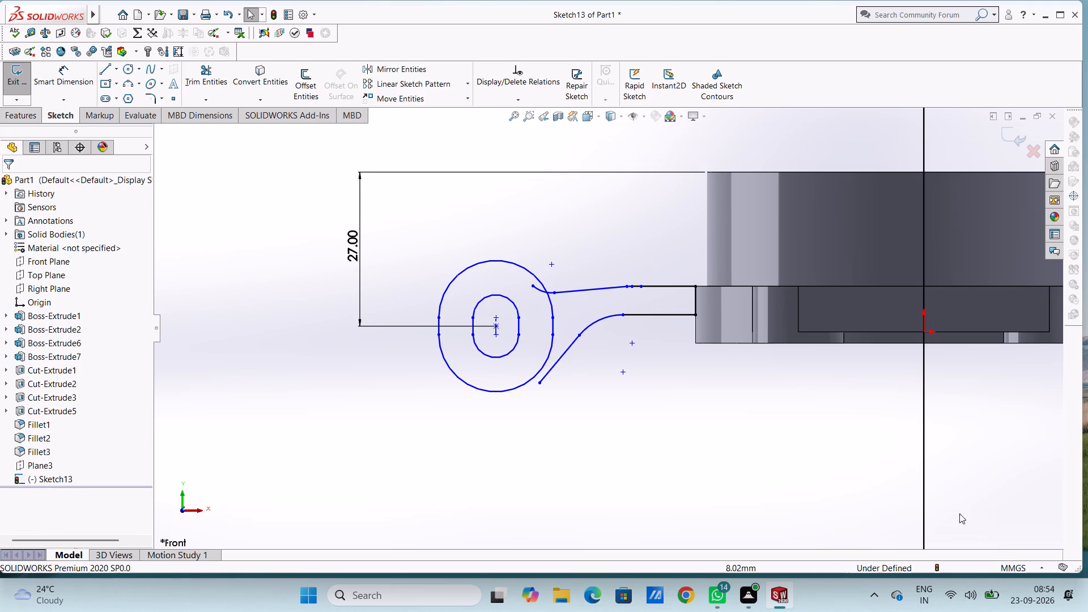
Dimension the length of the left inner slot's vertical centreline.
{"action": "scroll", "coordinate": [880, 461], "scroll_direction": "up", "scroll_amount": 3}
{"action": "scroll", "coordinate": [808, 380], "scroll_direction": "up", "scroll_amount": 3}
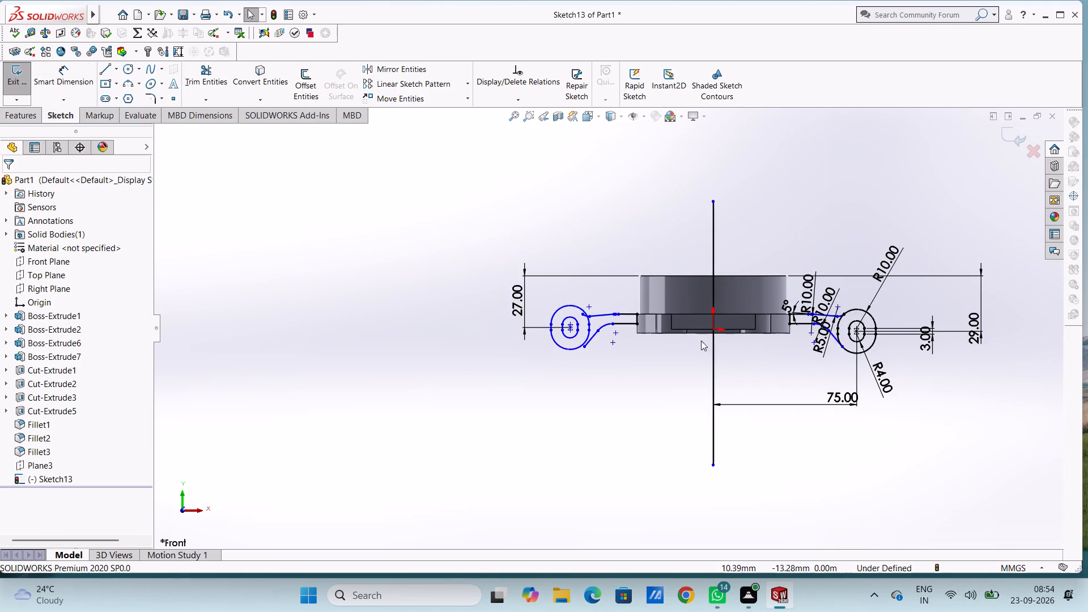
{"action": "scroll", "coordinate": [635, 308], "scroll_direction": "down", "scroll_amount": 4}
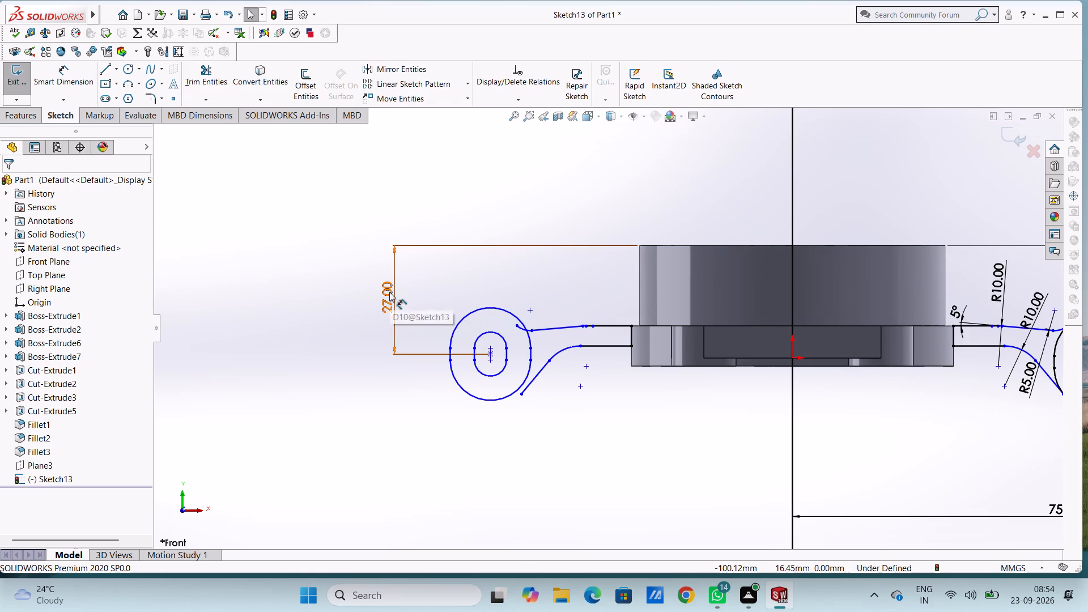
{"action": "left_click", "coordinate": [60, 66]}
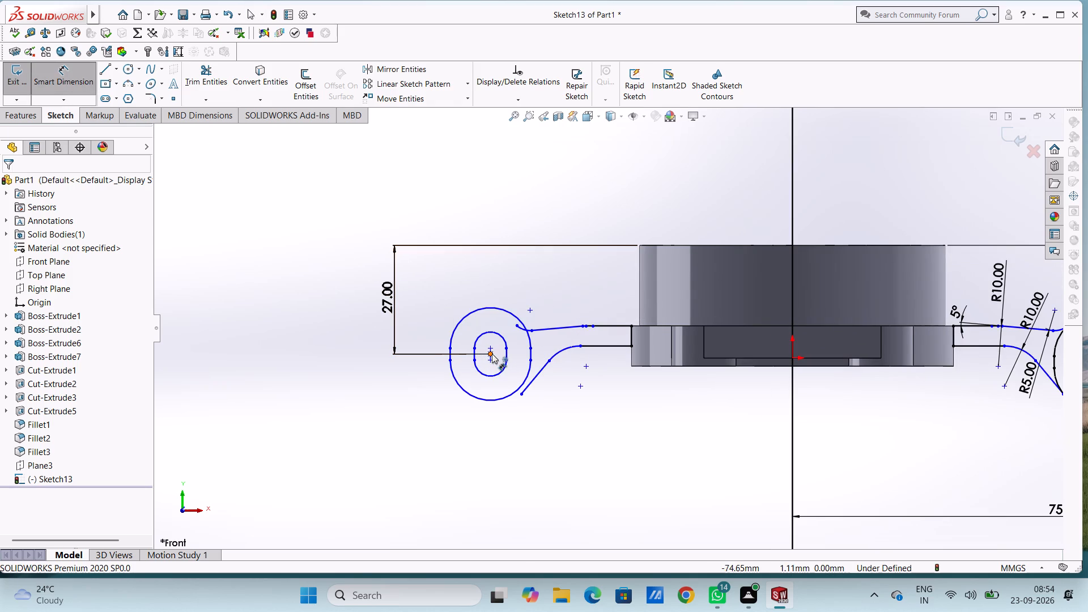
{"action": "scroll", "coordinate": [492, 355], "scroll_direction": "down", "scroll_amount": 6}
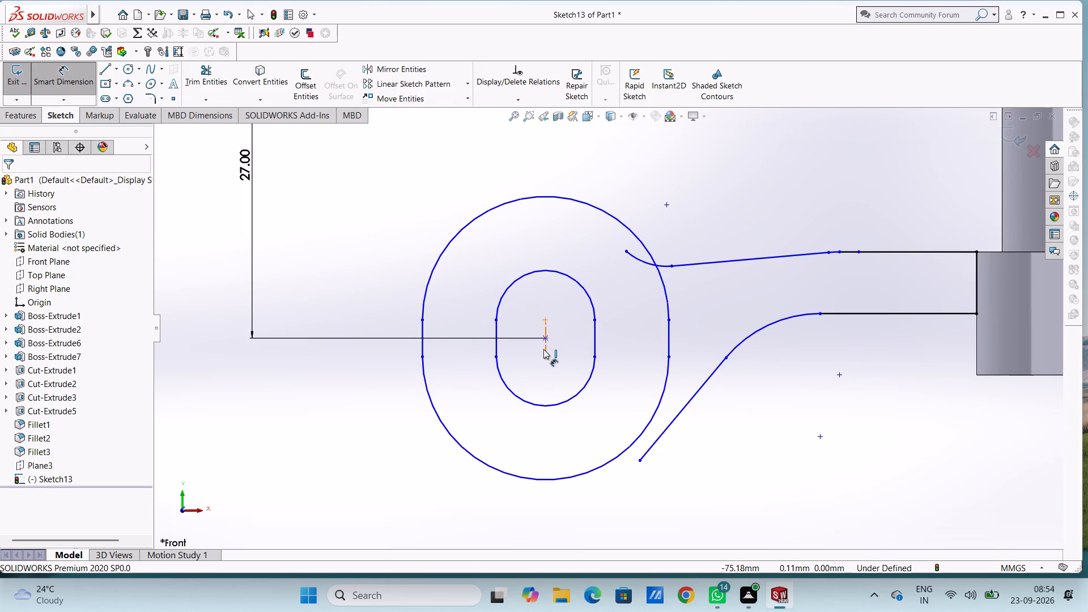
{"action": "left_click", "coordinate": [544, 348]}
{"action": "left_click", "coordinate": [198, 308]}
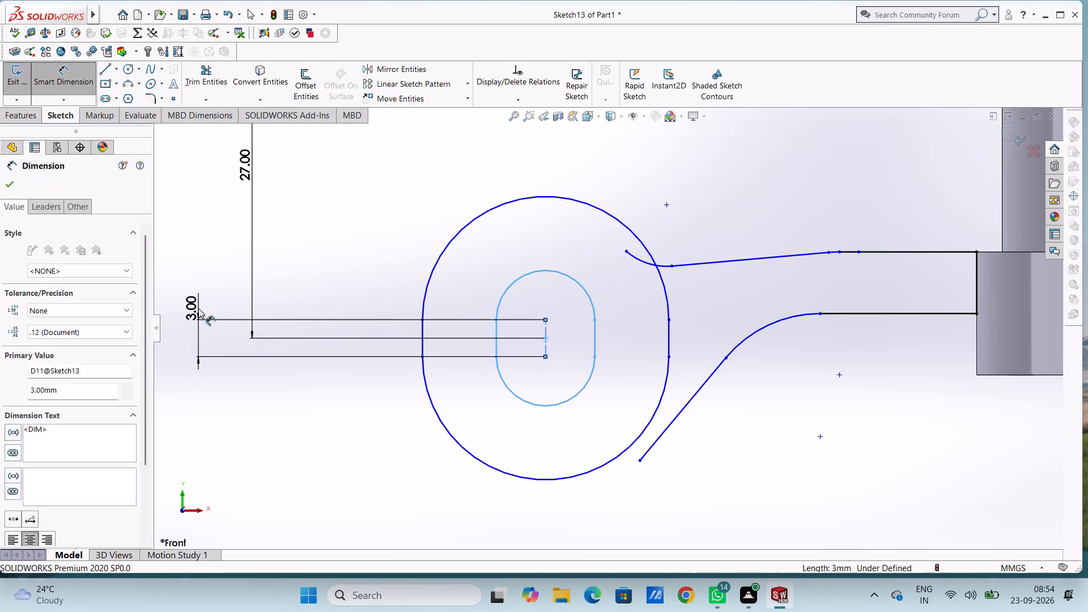
{"action": "left_click", "coordinate": [148, 292]}
{"action": "left_click", "coordinate": [202, 269]}
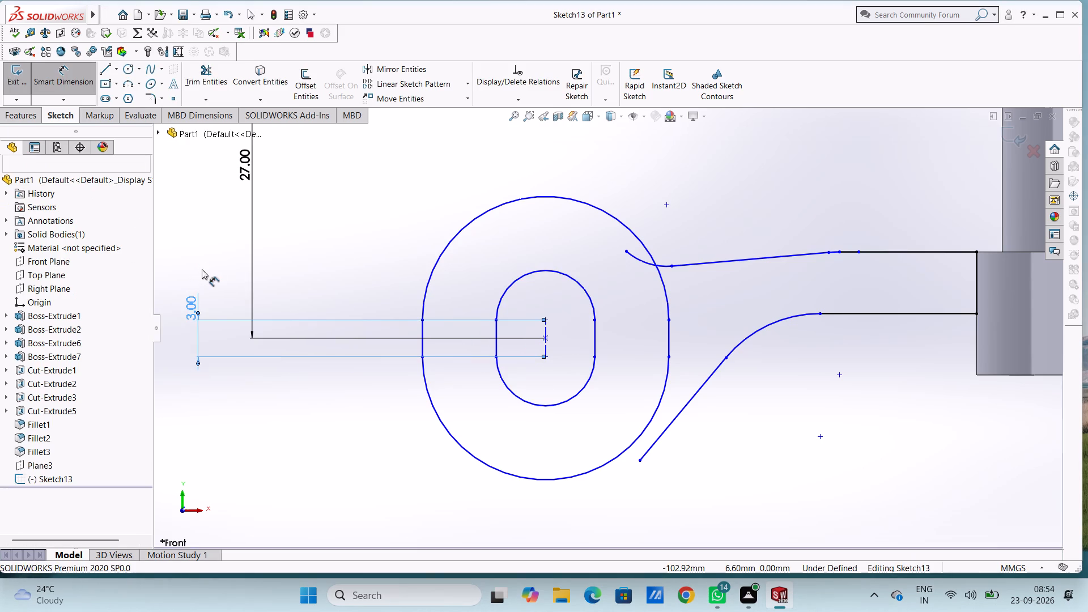
Dimension the radii of the left outer slot's upper arc and the left inner slot's lower arc.
{"action": "left_click", "coordinate": [435, 263]}
{"action": "left_click", "coordinate": [389, 175]}
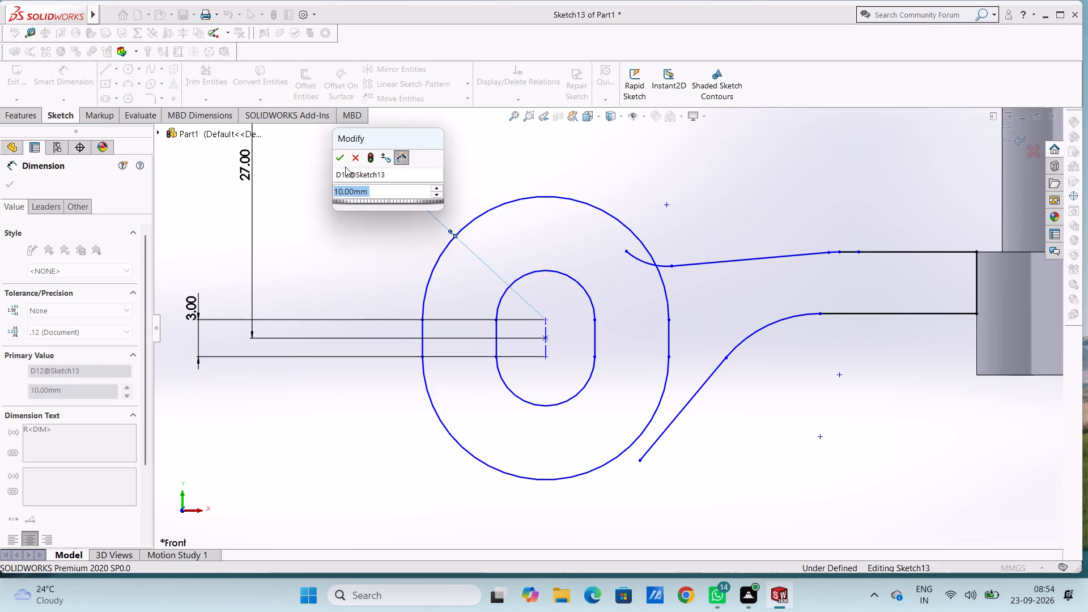
{"action": "left_click", "coordinate": [336, 162]}
{"action": "left_click", "coordinate": [324, 185]}
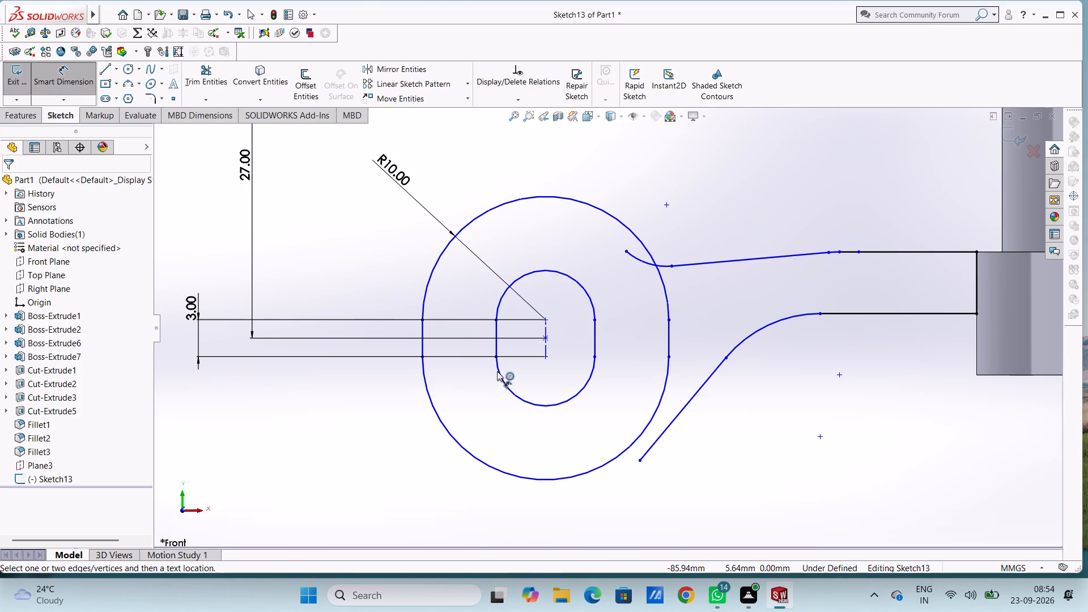
{"action": "left_click", "coordinate": [520, 398]}
{"action": "left_click", "coordinate": [410, 496]}
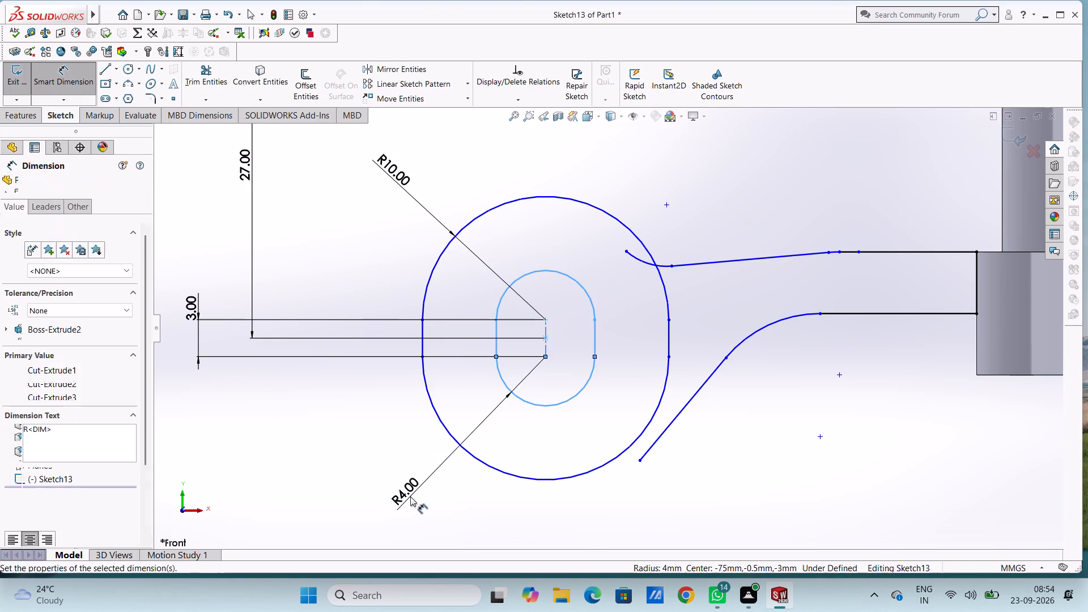
{"action": "left_click", "coordinate": [356, 479]}
{"action": "left_click", "coordinate": [337, 450]}
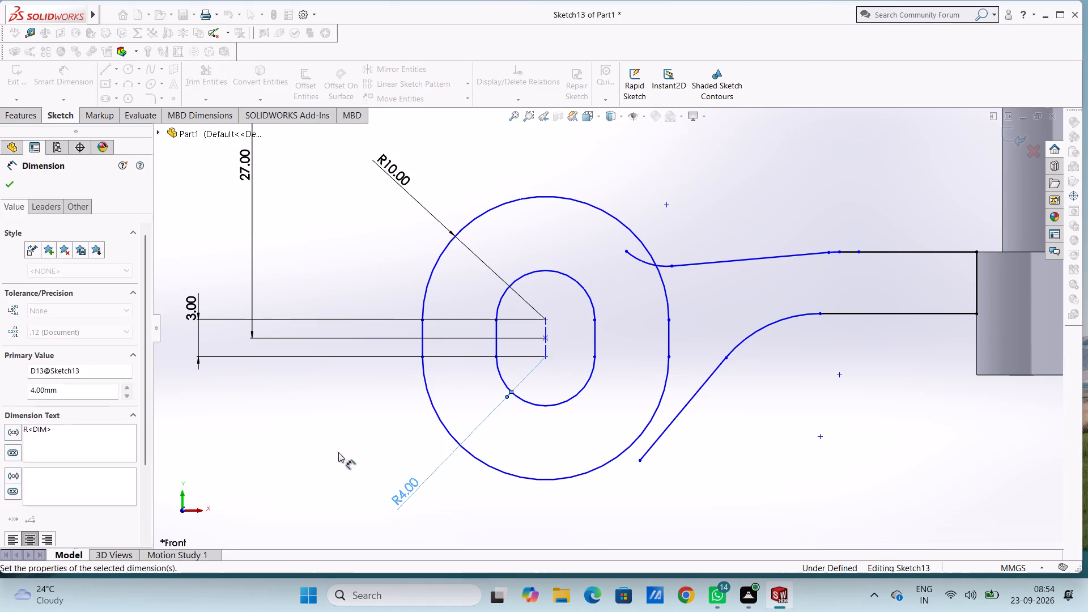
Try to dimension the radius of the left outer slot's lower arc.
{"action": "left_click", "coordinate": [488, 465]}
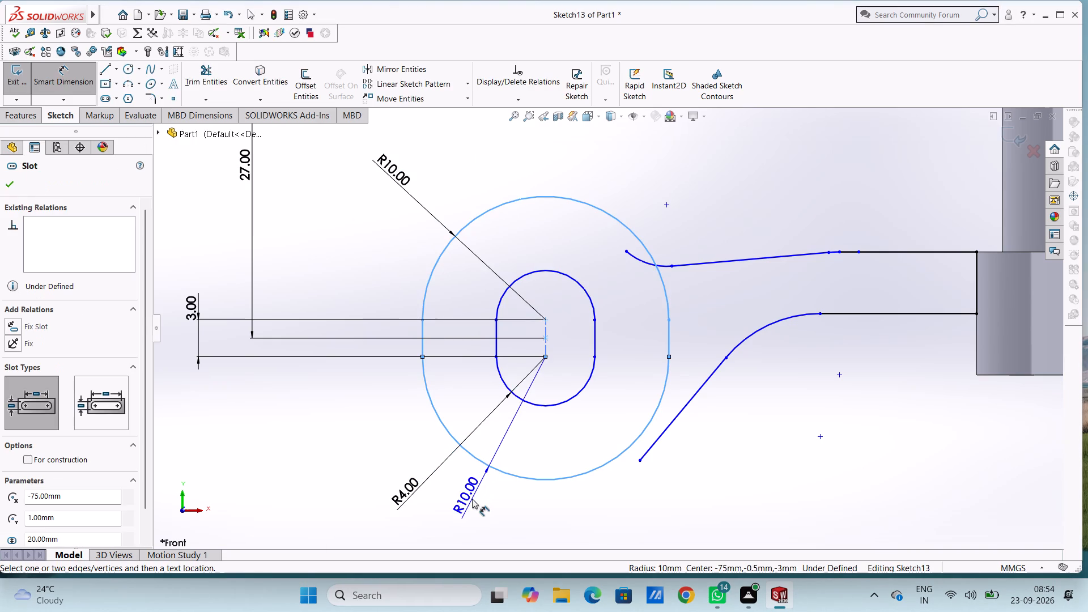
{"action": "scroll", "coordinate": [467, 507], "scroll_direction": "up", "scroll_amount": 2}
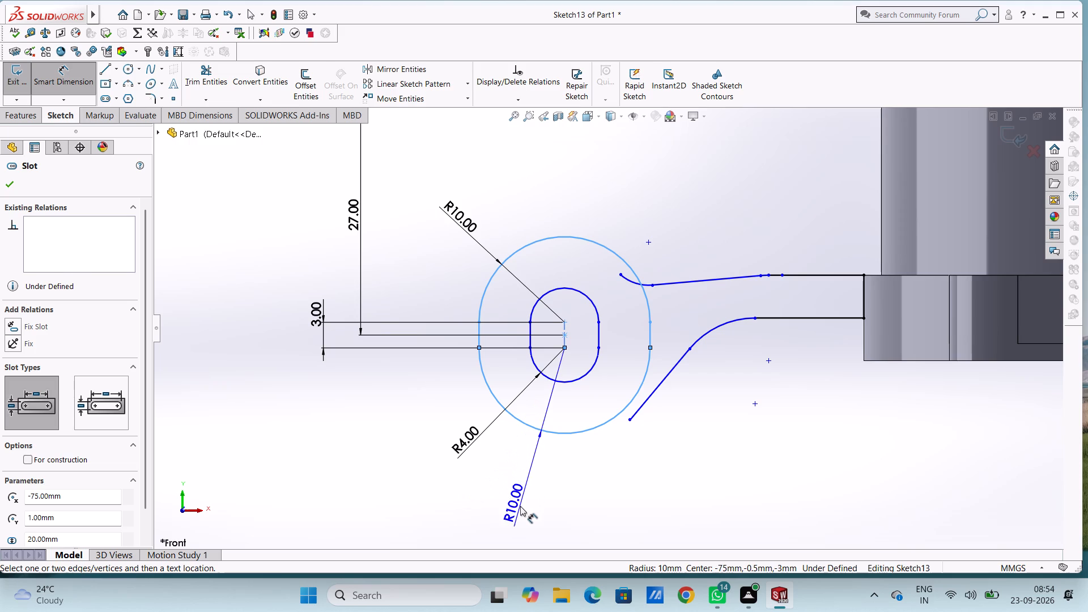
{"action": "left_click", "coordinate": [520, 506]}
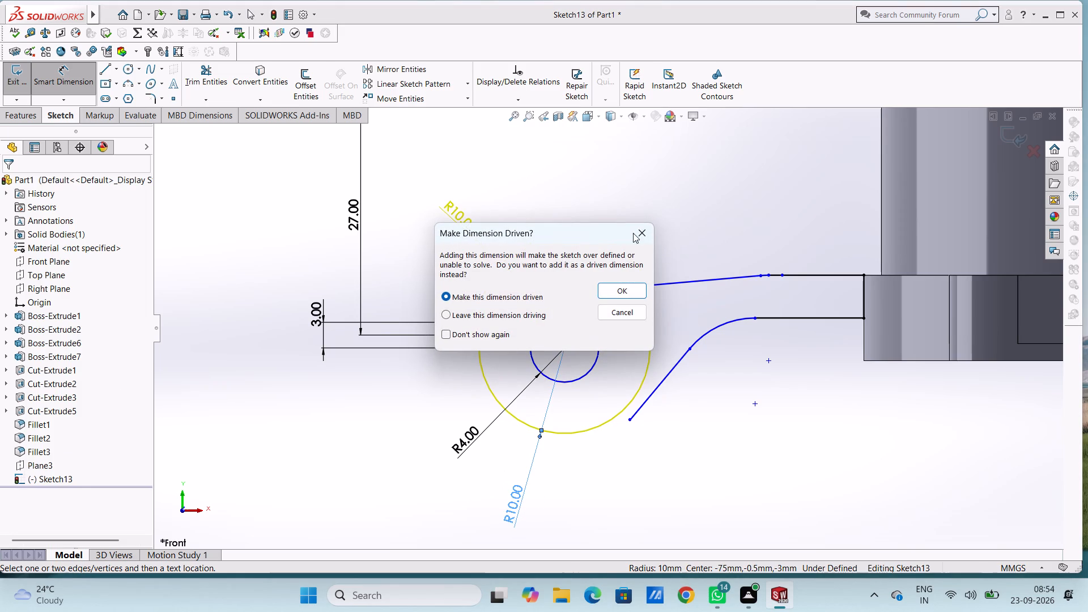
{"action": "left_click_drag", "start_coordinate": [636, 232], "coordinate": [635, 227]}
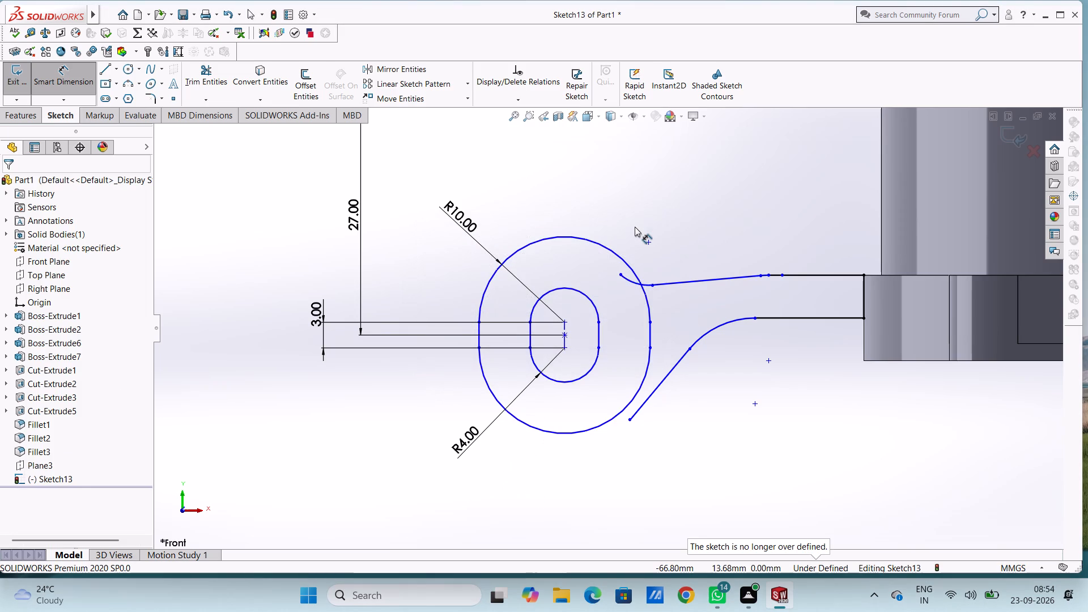
Dimension the horizontal distance between the left inner slot's centre and the origin.
{"action": "scroll", "coordinate": [720, 403], "scroll_direction": "up", "scroll_amount": 4}
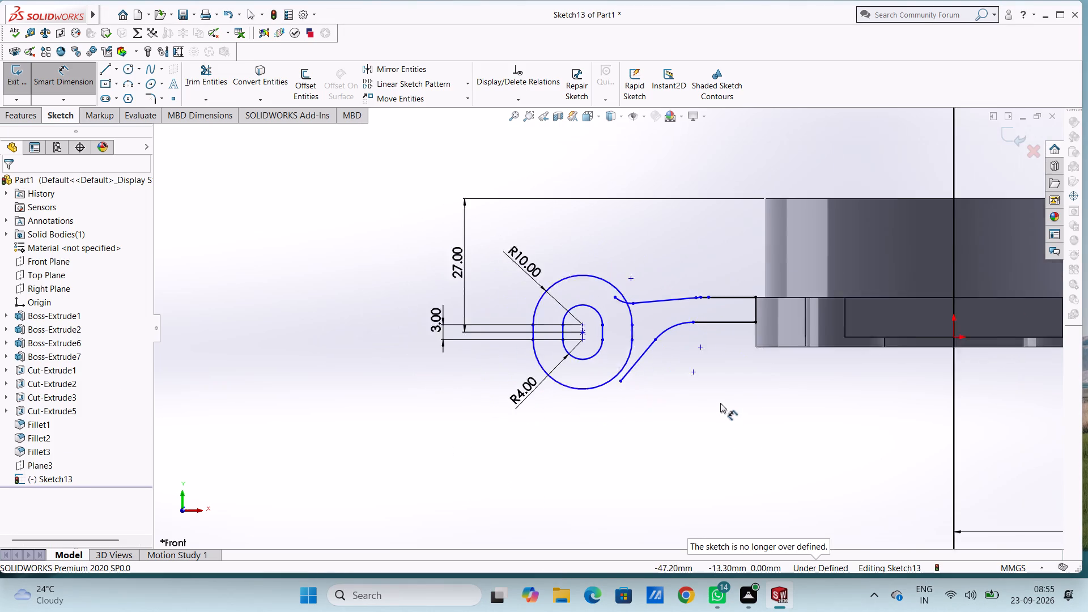
{"action": "left_click", "coordinate": [586, 329]}
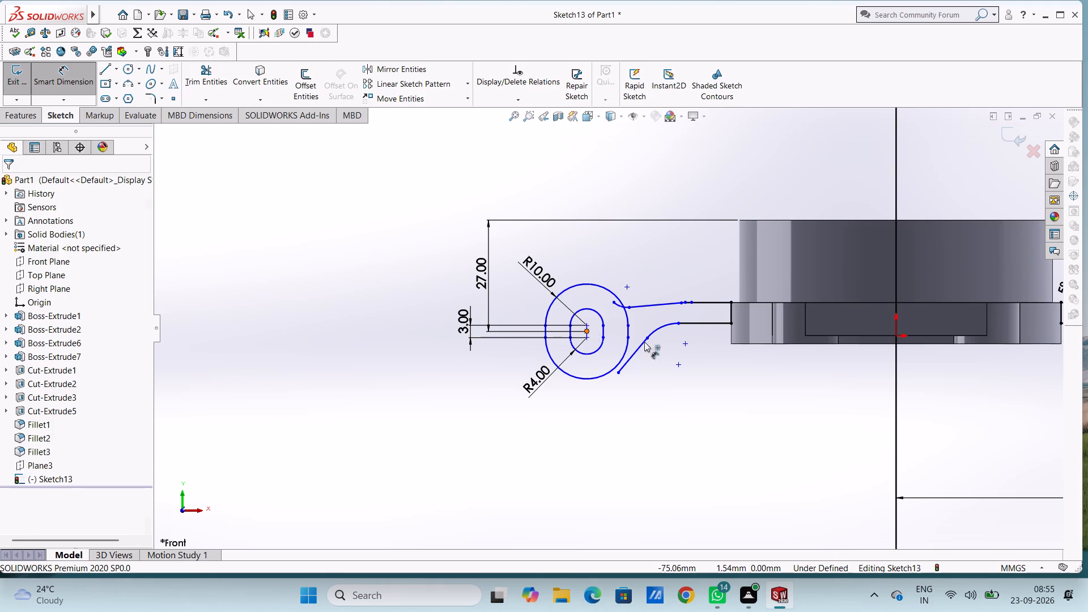
{"action": "left_click", "coordinate": [895, 336]}
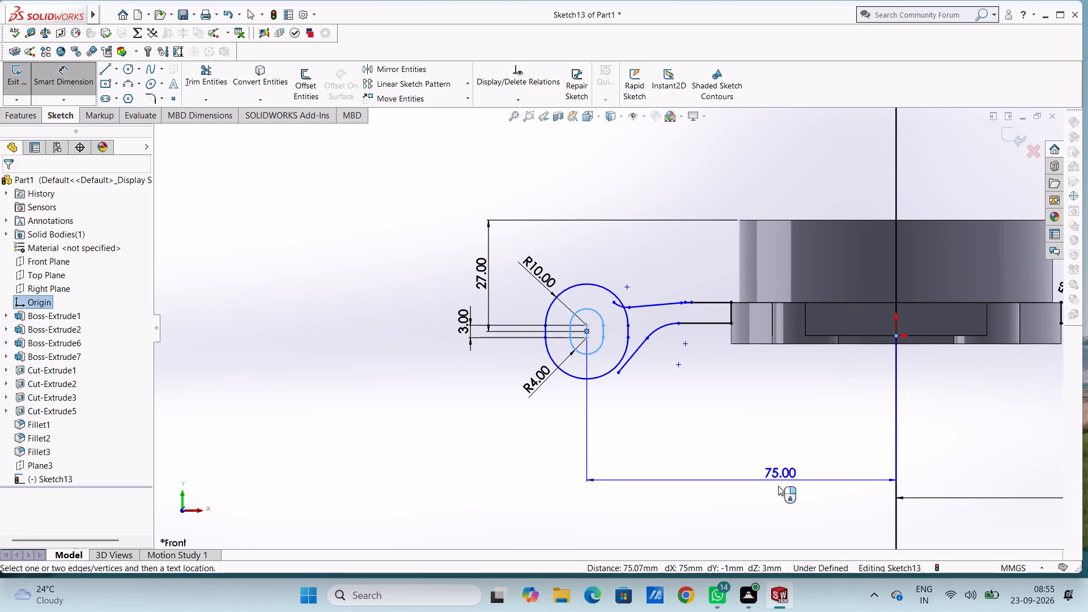
{"action": "left_click", "coordinate": [763, 522]}
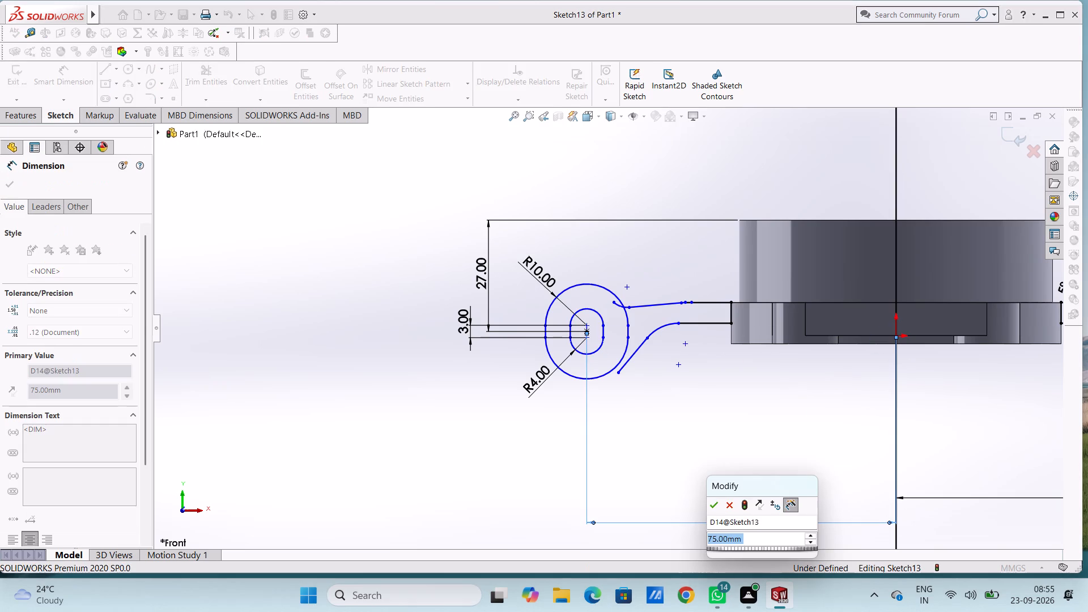
{"action": "left_click", "coordinate": [709, 508]}
{"action": "left_click", "coordinate": [702, 469]}
{"action": "scroll", "coordinate": [725, 474], "scroll_direction": "up", "scroll_amount": 3}
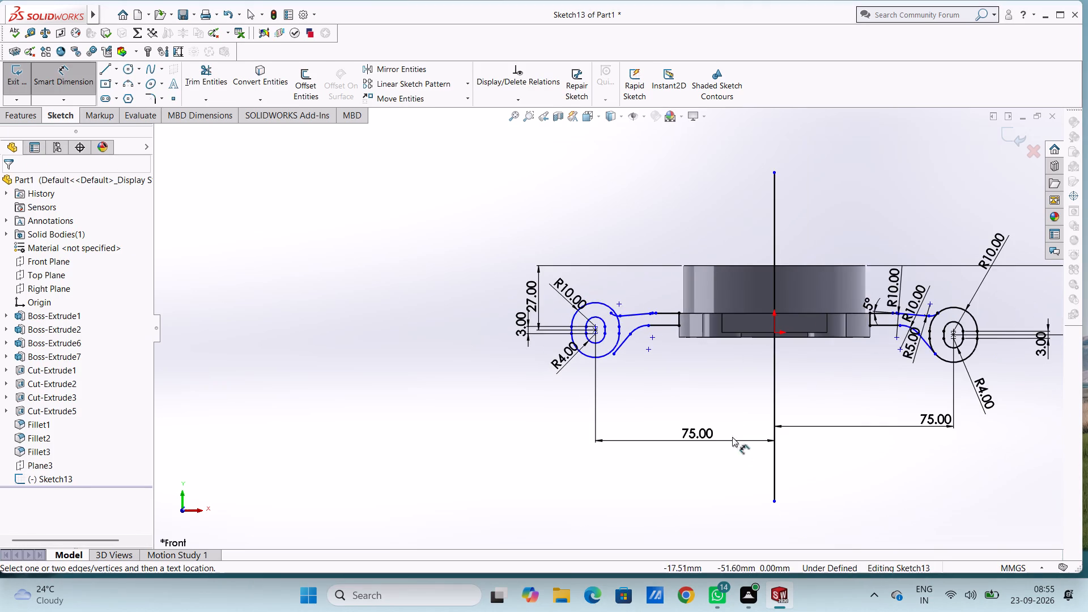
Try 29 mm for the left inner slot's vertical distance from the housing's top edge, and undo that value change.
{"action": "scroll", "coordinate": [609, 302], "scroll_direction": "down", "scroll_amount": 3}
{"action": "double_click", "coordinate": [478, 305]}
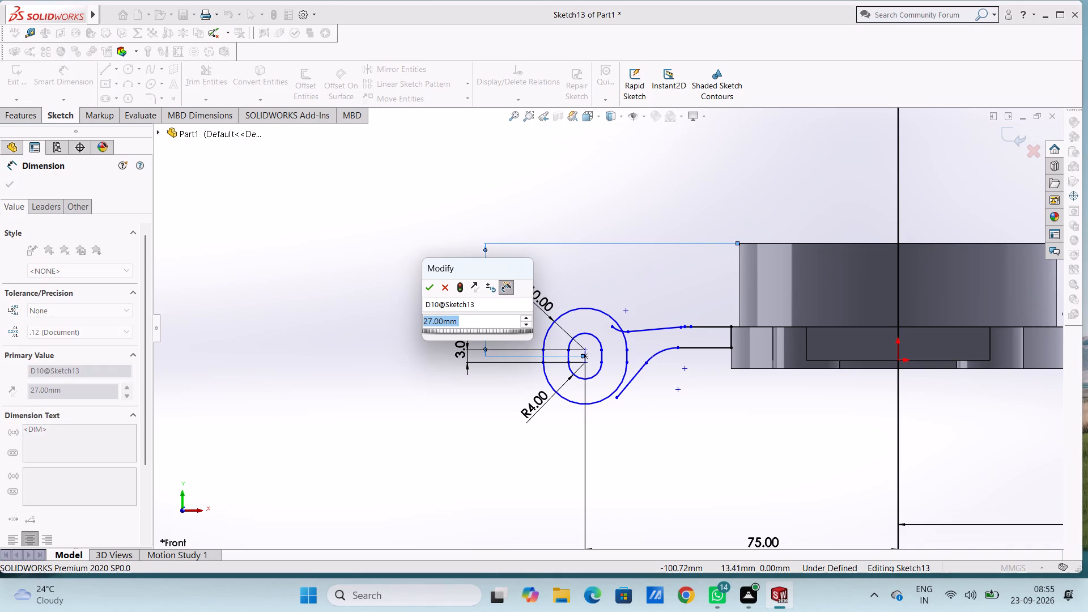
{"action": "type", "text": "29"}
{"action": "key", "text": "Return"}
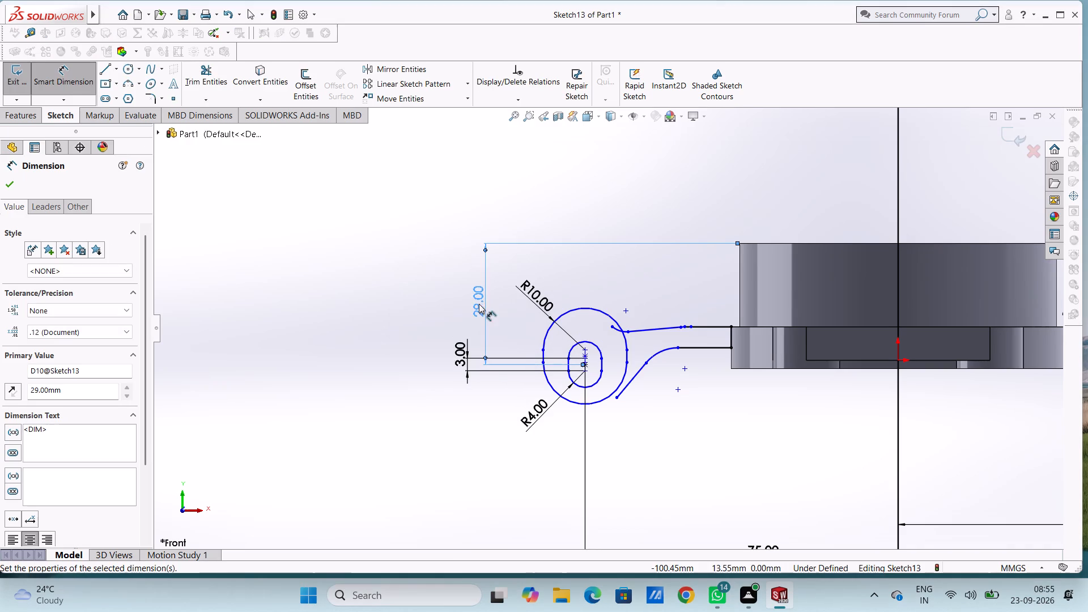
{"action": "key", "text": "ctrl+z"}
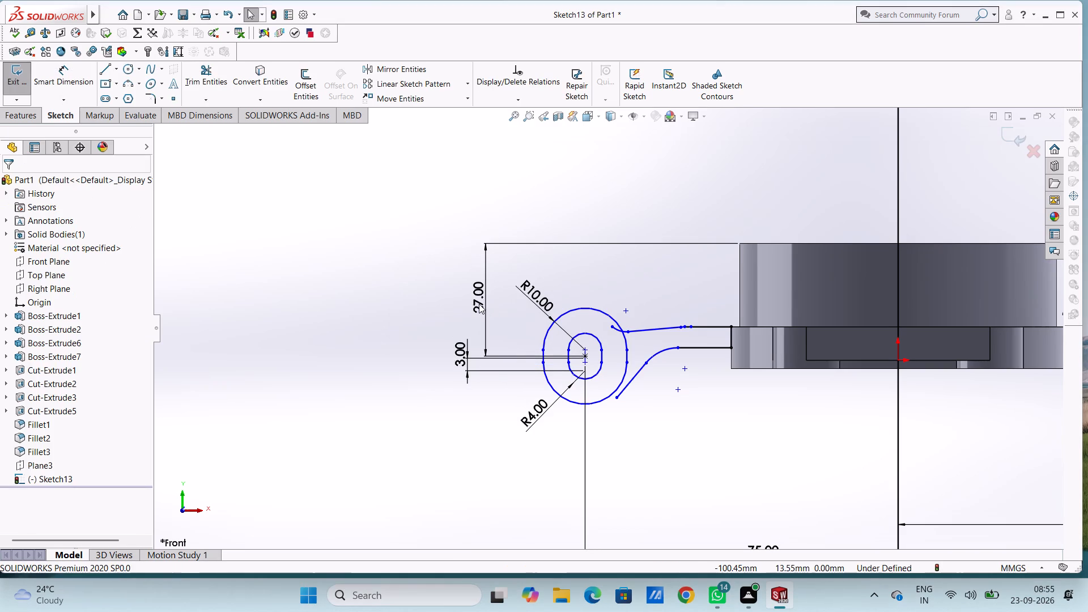
Delete the vertical dimension between the left inner slot's centre and the housing's top edge.
{"action": "left_click", "coordinate": [482, 300]}
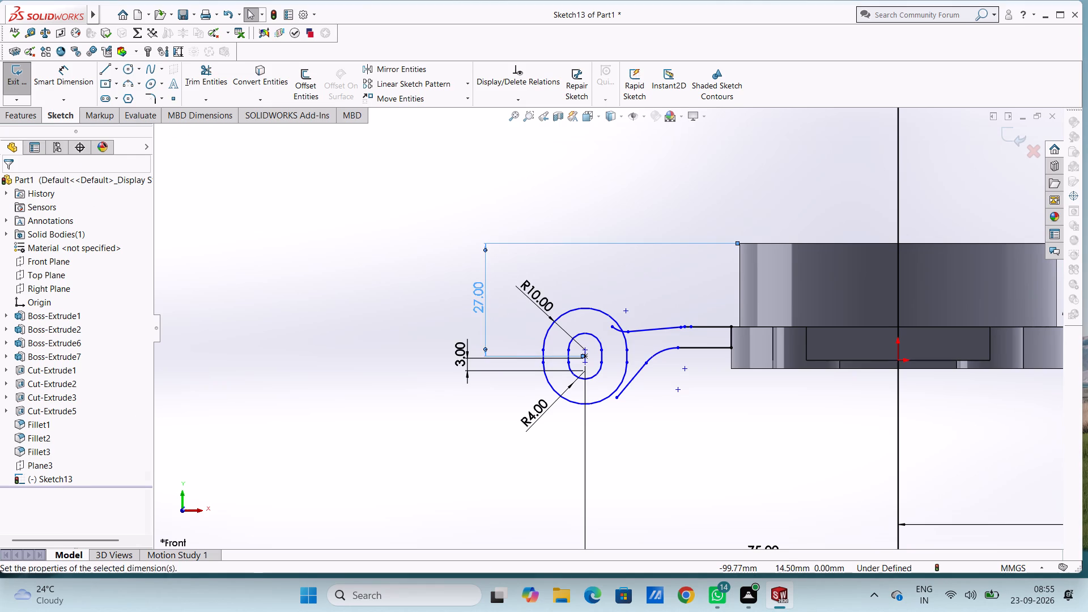
{"action": "key", "text": "Delete"}
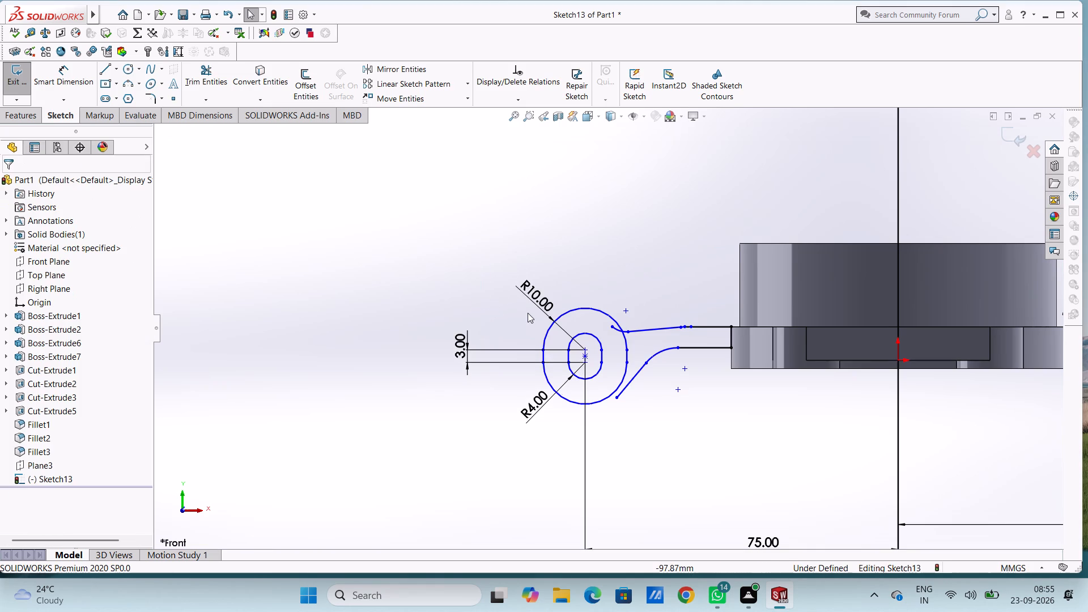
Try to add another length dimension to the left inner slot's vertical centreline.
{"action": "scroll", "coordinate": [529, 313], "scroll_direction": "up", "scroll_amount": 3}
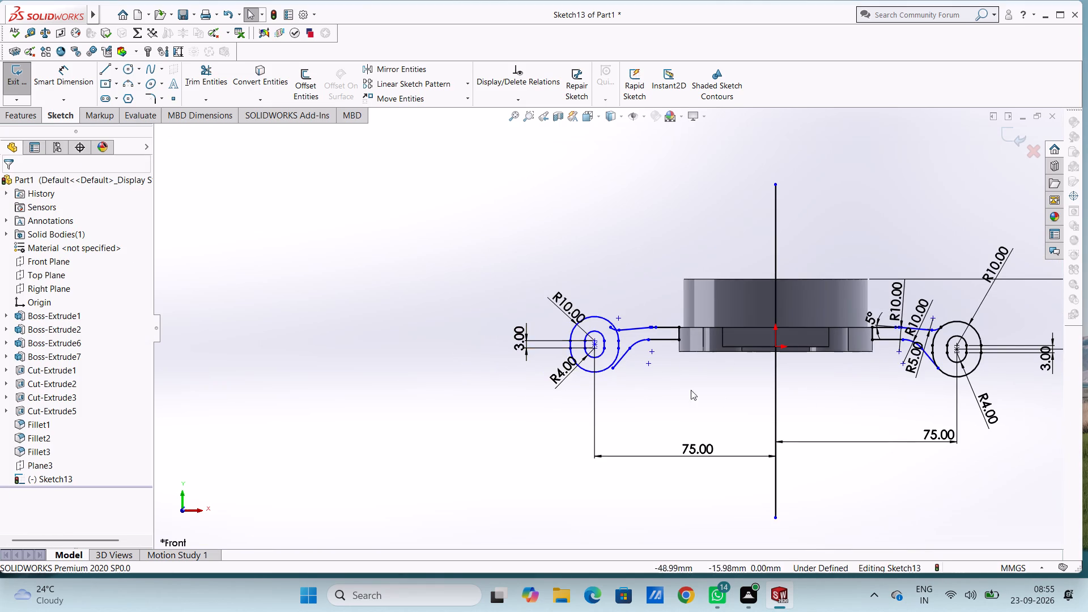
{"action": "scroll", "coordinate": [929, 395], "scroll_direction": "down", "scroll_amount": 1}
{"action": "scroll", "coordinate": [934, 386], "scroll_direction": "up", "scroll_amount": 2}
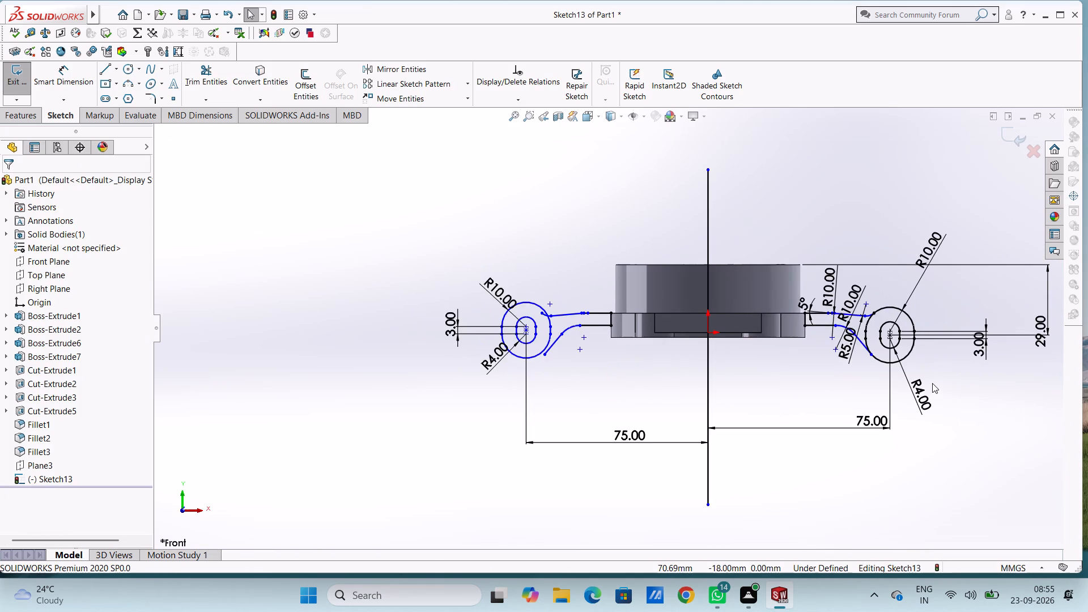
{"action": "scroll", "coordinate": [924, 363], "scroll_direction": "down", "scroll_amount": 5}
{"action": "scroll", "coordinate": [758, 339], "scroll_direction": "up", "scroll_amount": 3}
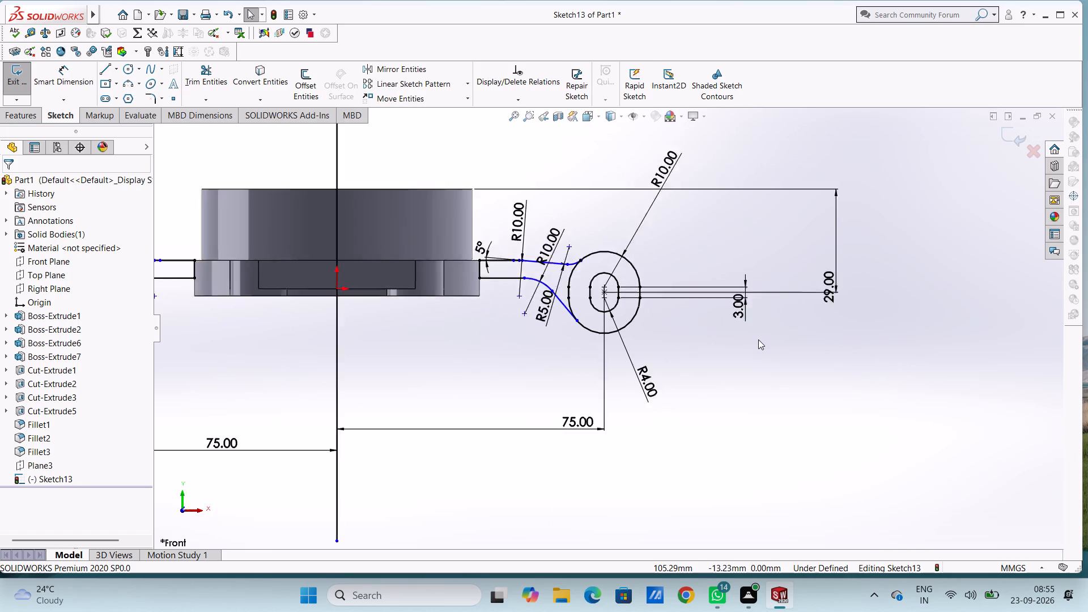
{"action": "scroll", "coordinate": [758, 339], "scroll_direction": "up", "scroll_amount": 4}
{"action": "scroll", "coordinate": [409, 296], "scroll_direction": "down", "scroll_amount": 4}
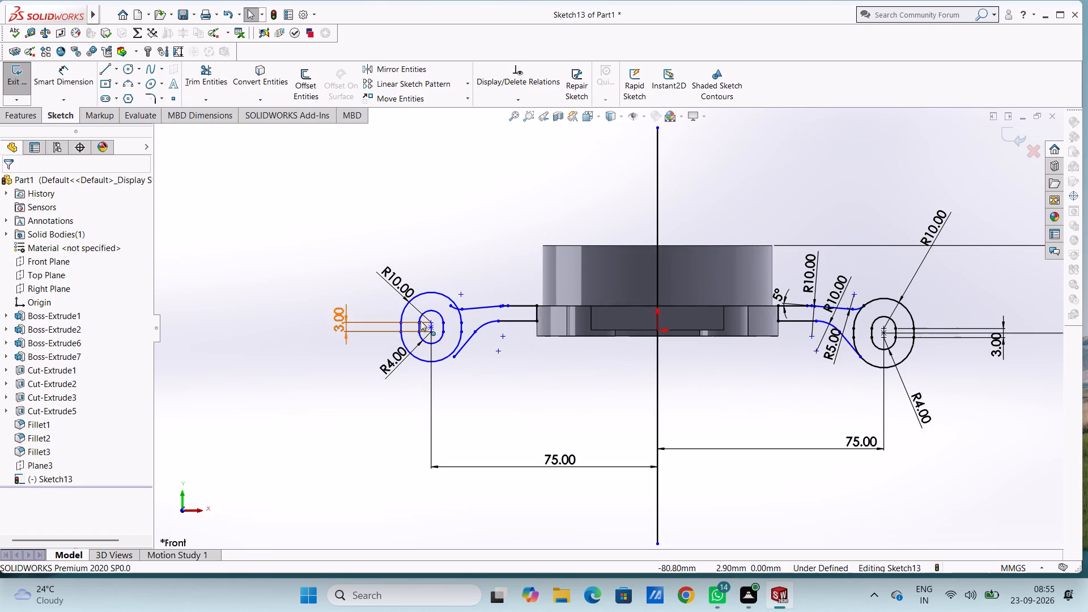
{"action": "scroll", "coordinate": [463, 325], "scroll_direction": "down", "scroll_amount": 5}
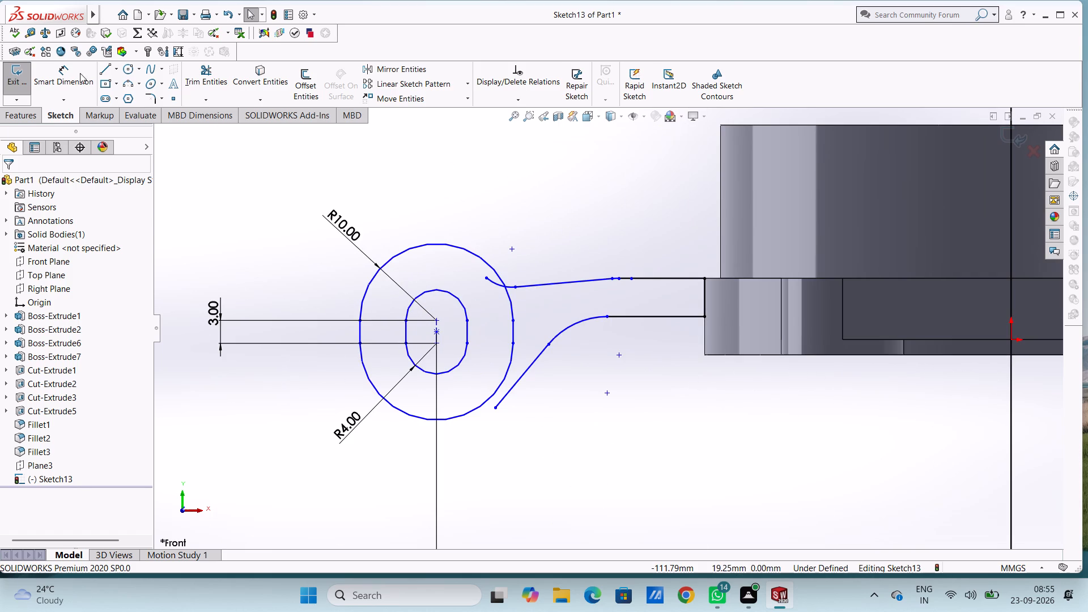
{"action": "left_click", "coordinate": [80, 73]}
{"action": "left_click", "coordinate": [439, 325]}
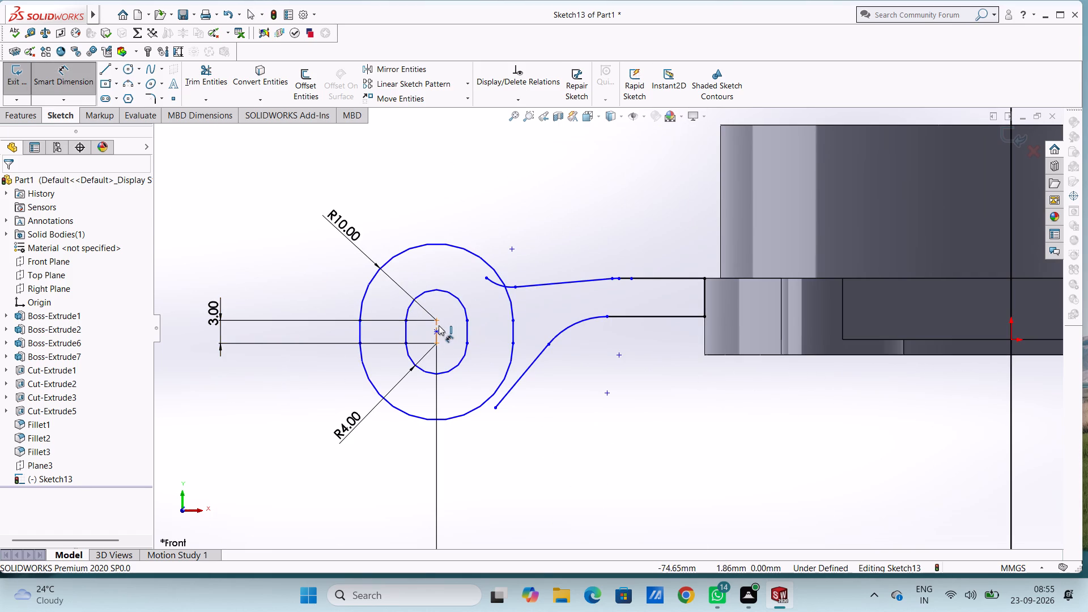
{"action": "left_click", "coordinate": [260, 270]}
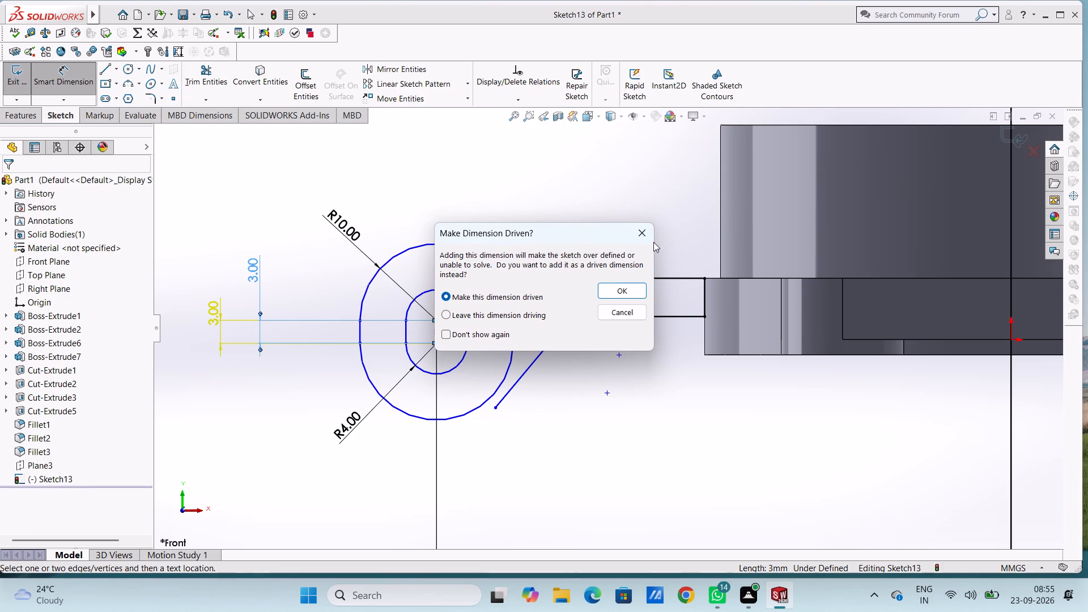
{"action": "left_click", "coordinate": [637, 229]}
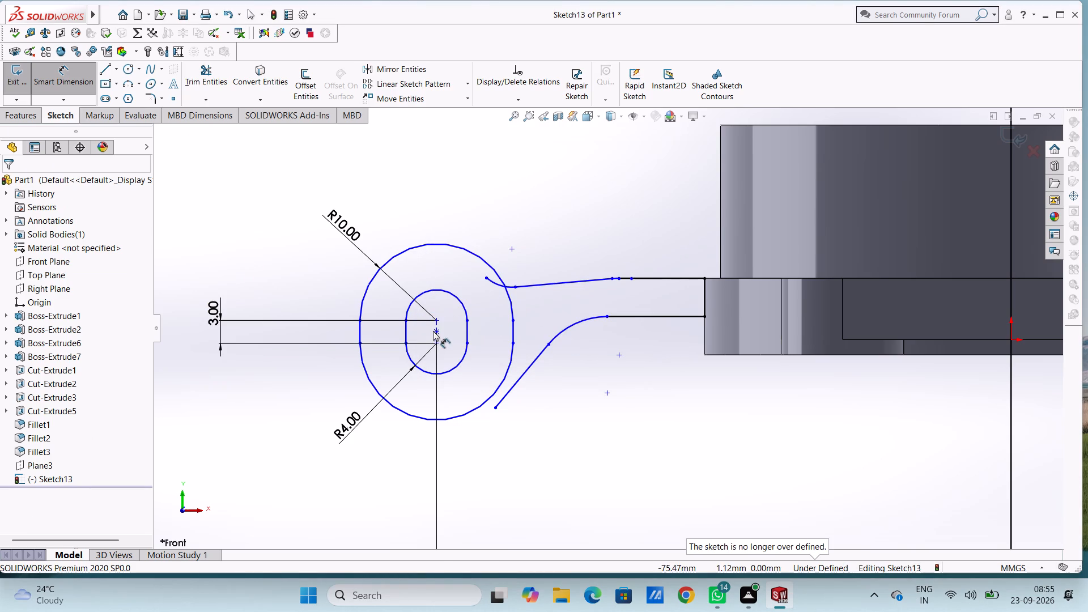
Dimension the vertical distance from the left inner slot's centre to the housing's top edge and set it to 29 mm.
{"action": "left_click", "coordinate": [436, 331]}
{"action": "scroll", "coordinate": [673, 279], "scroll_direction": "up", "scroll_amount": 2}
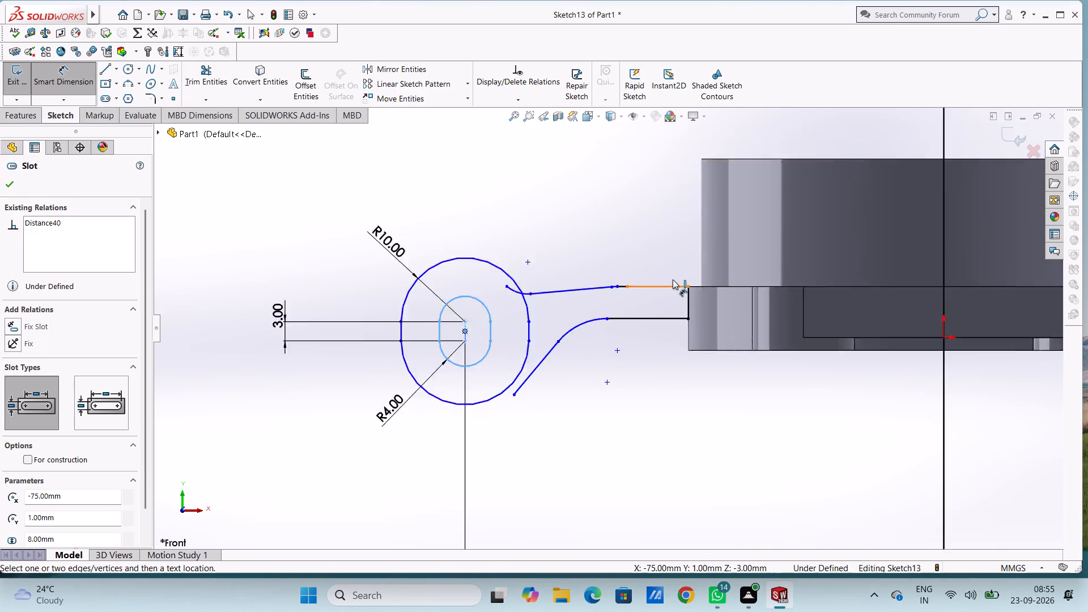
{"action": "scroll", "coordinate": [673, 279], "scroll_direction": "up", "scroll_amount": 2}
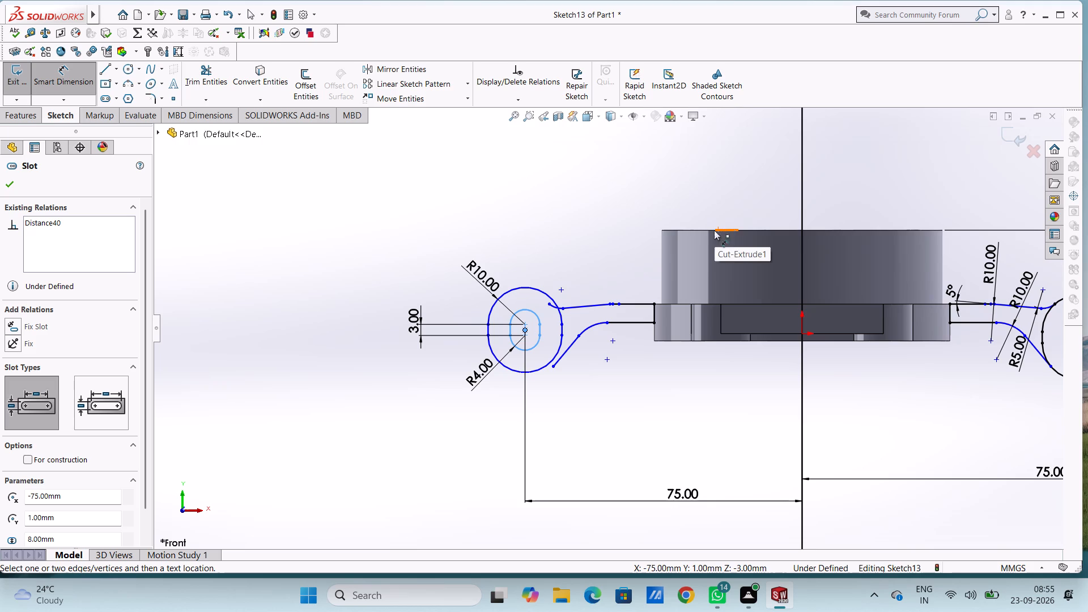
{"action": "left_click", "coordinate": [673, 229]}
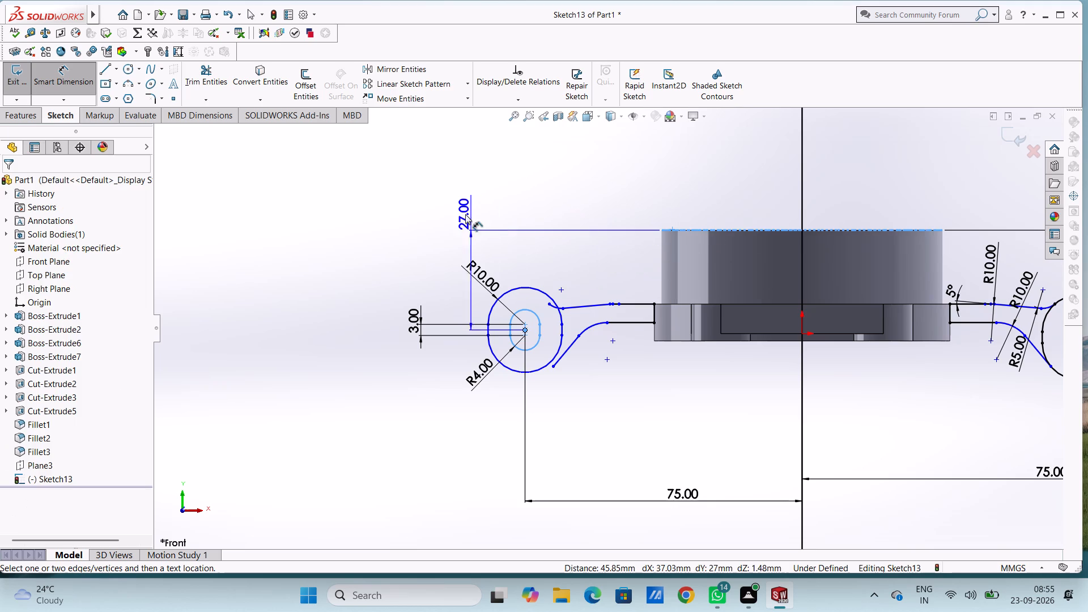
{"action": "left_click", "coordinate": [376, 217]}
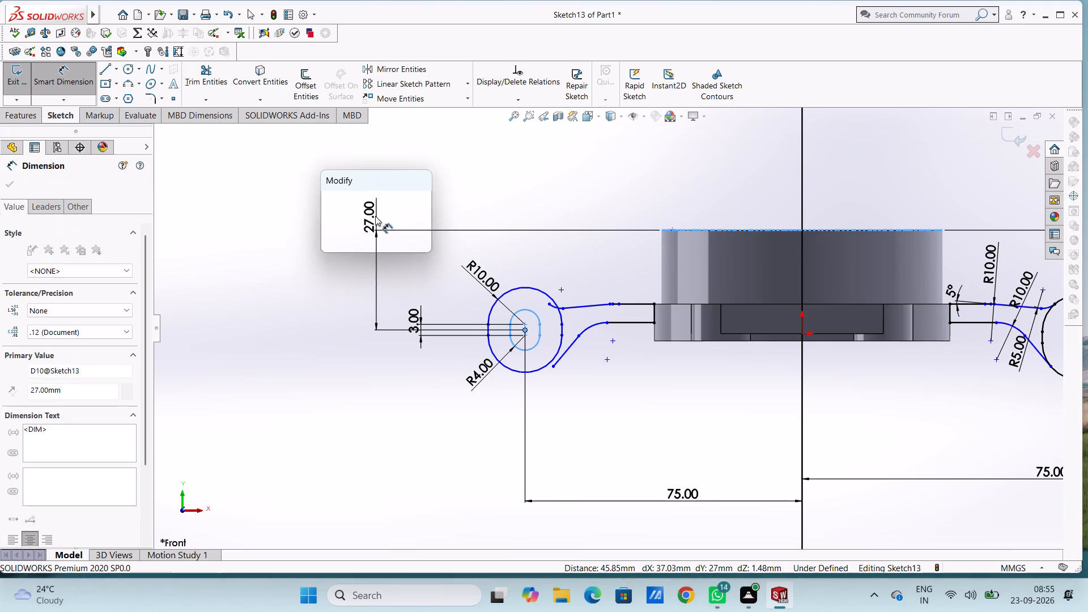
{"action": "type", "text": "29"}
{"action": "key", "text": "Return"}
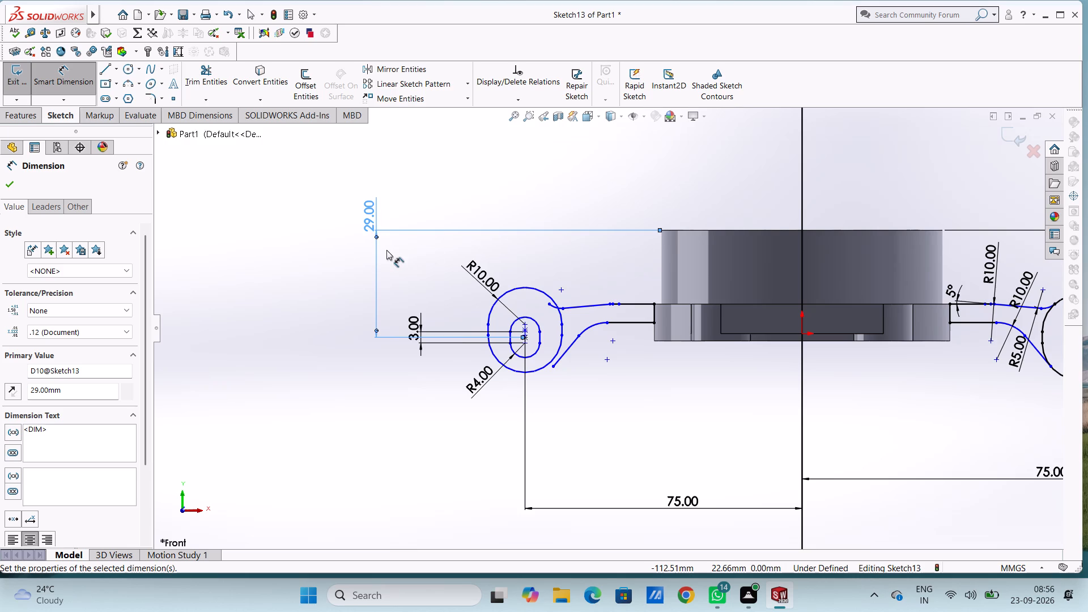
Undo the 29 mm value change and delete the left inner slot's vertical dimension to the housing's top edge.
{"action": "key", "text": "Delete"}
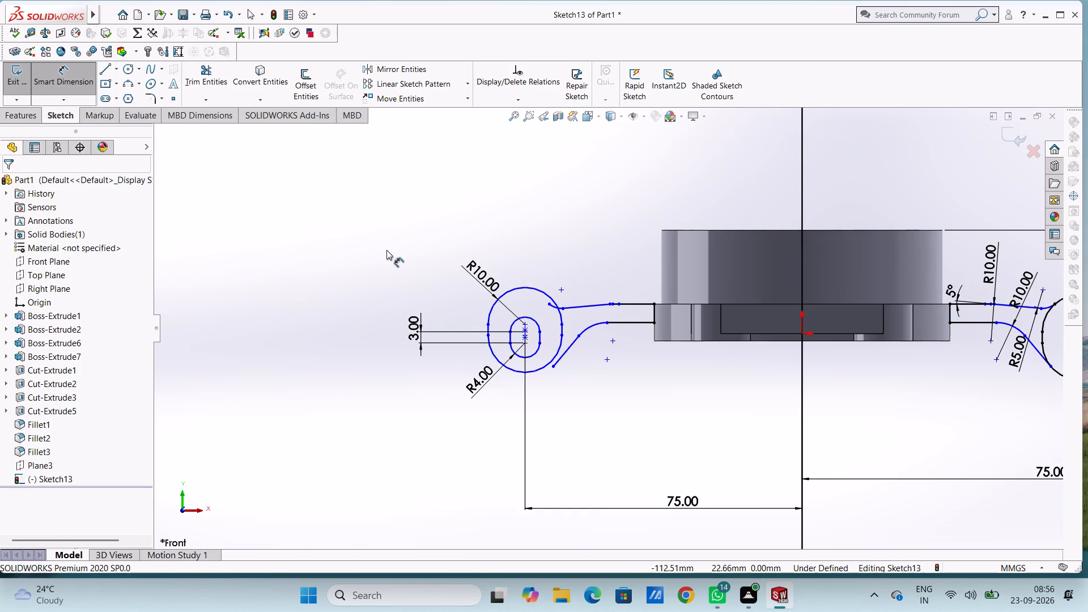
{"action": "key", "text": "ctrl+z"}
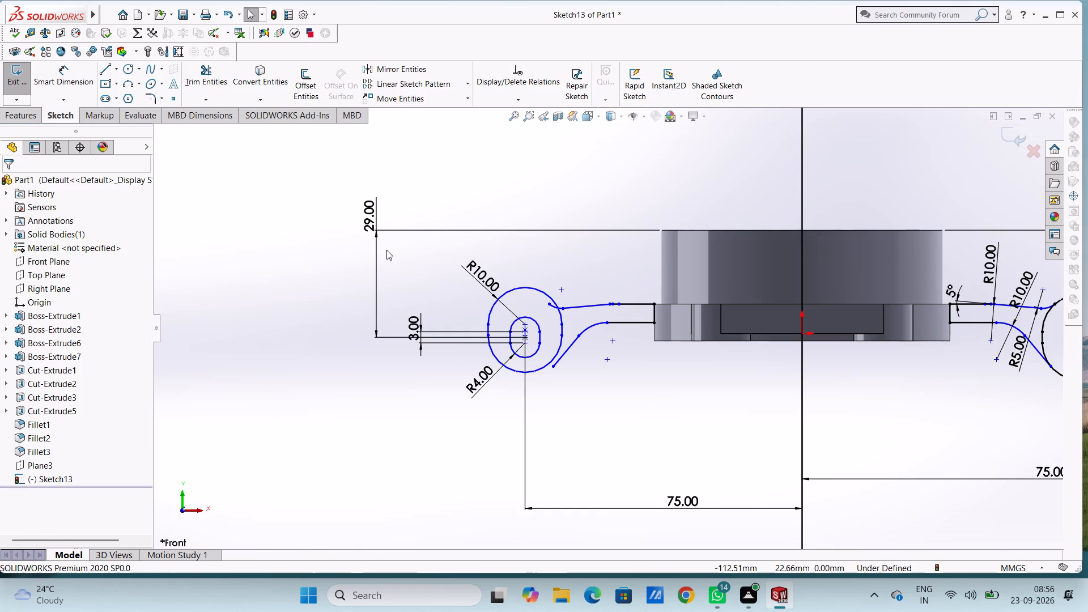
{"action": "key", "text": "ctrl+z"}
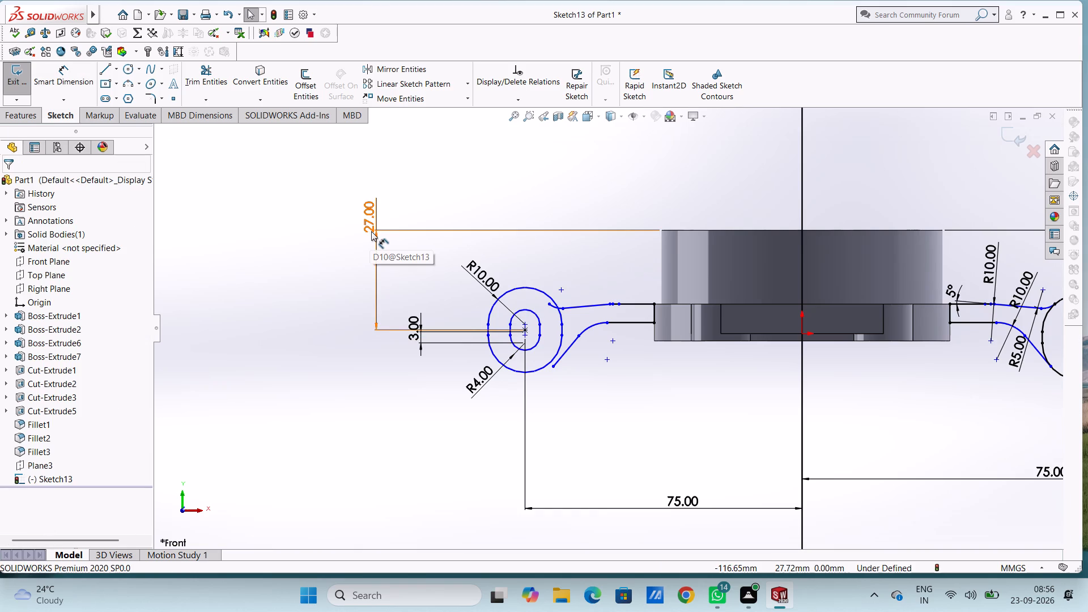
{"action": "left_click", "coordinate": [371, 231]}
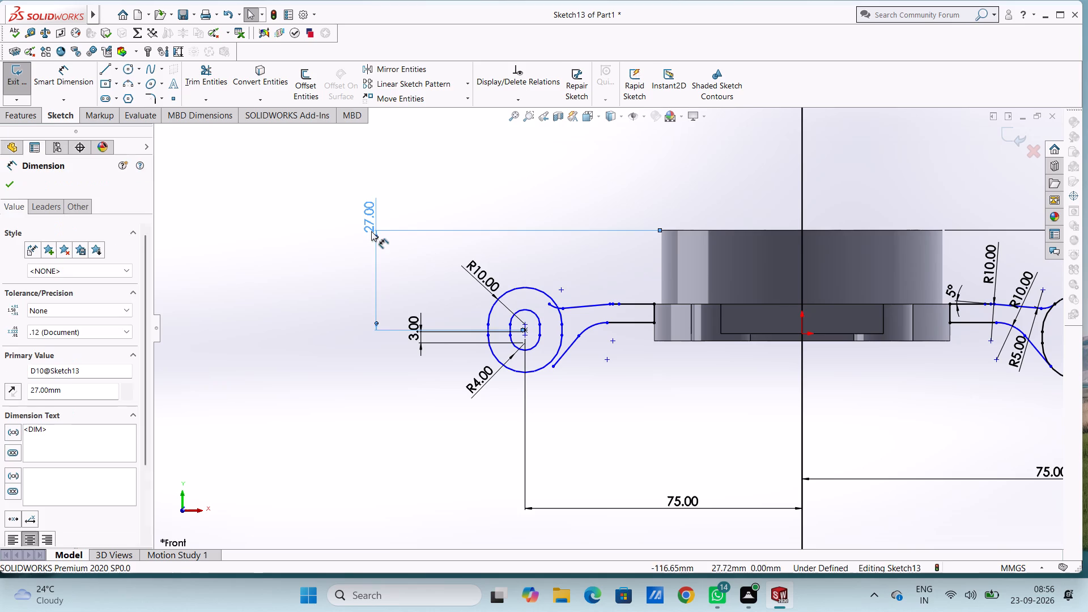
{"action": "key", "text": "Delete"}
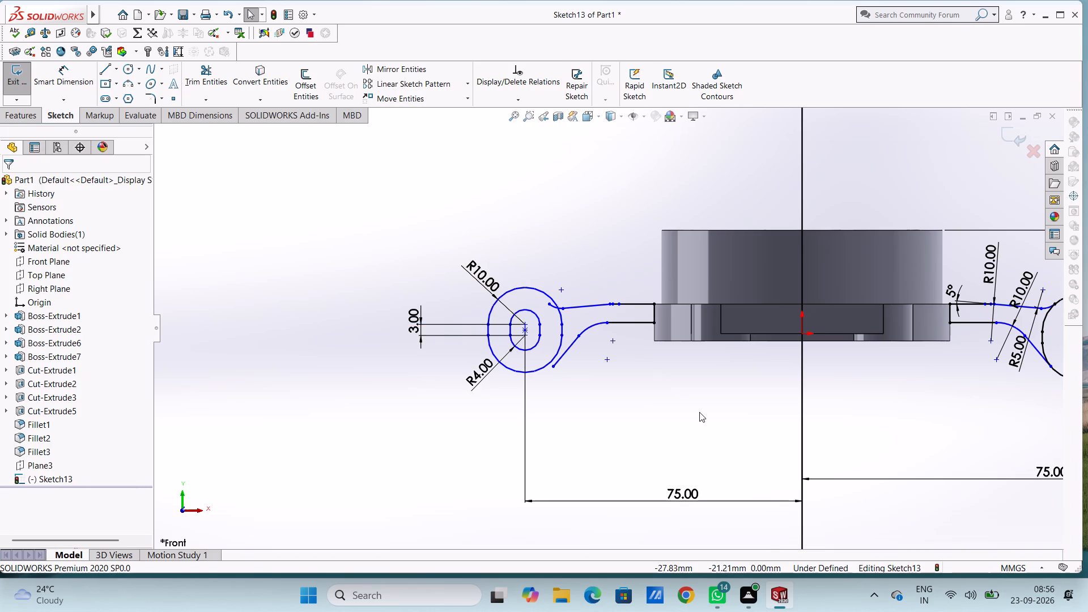
Dimension the vertical distance between the left inner slot's centre and the right outer slot's centre and set it to 0 mm.
{"action": "scroll", "coordinate": [699, 410], "scroll_direction": "up", "scroll_amount": 2}
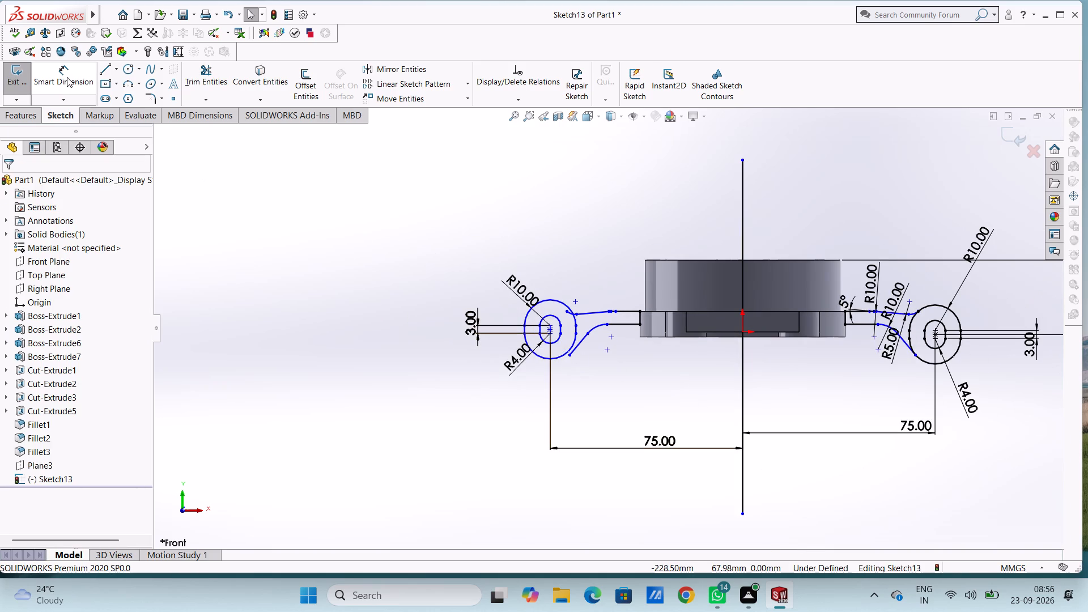
{"action": "left_click", "coordinate": [60, 75]}
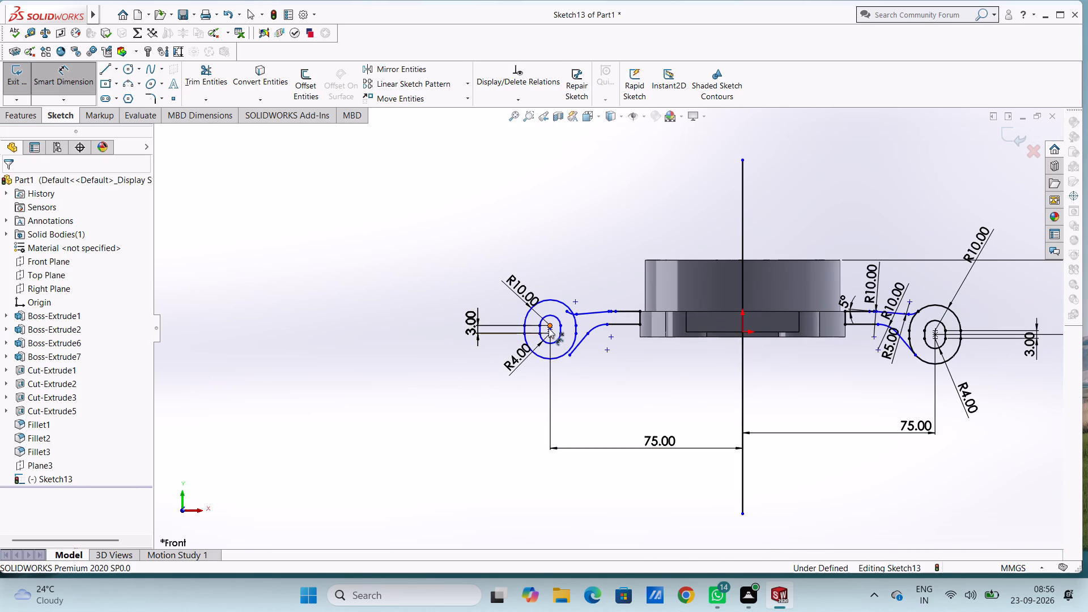
{"action": "left_click", "coordinate": [550, 329]}
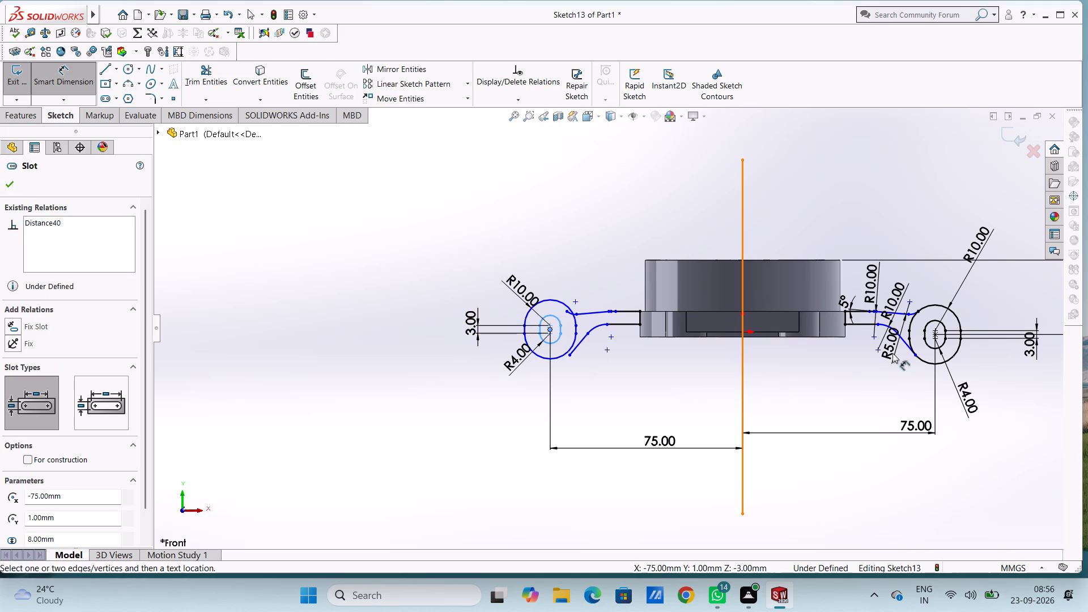
{"action": "left_click", "coordinate": [935, 335]}
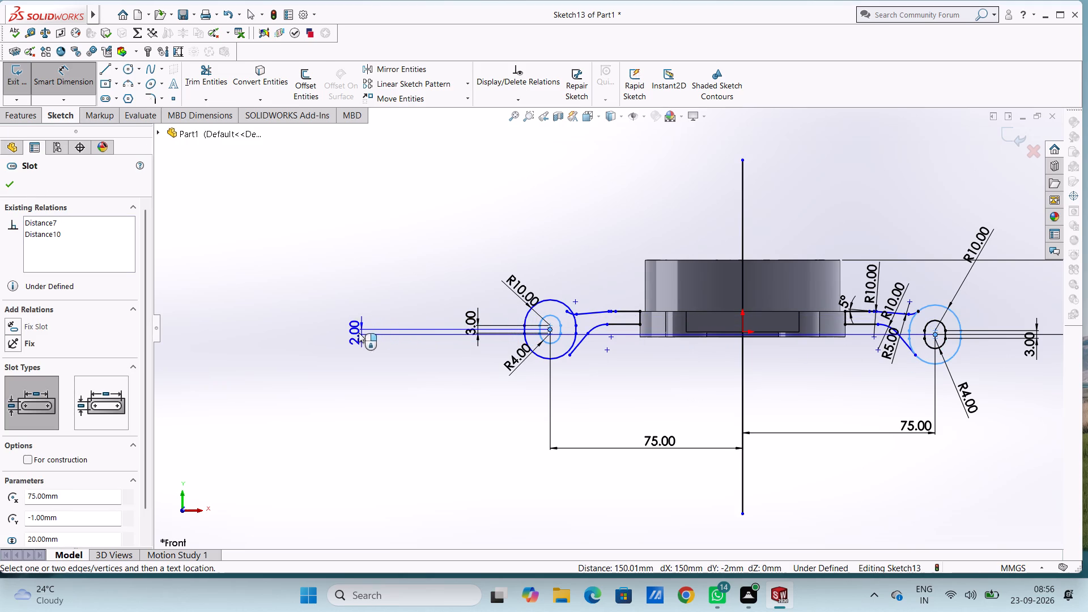
{"action": "left_click", "coordinate": [314, 331]}
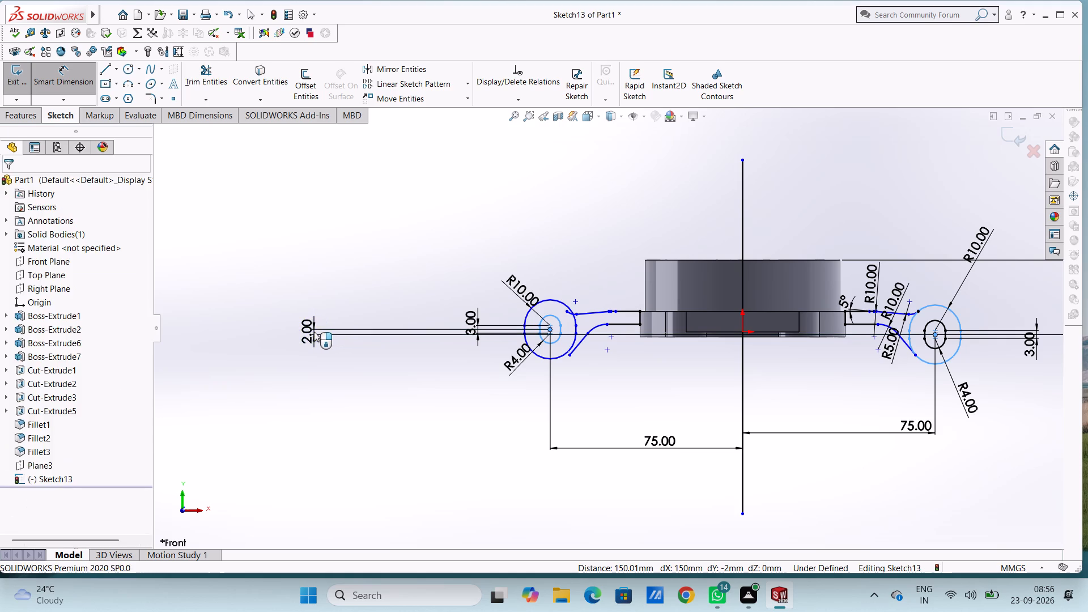
{"action": "key", "text": "0"}
{"action": "key", "text": "Return"}
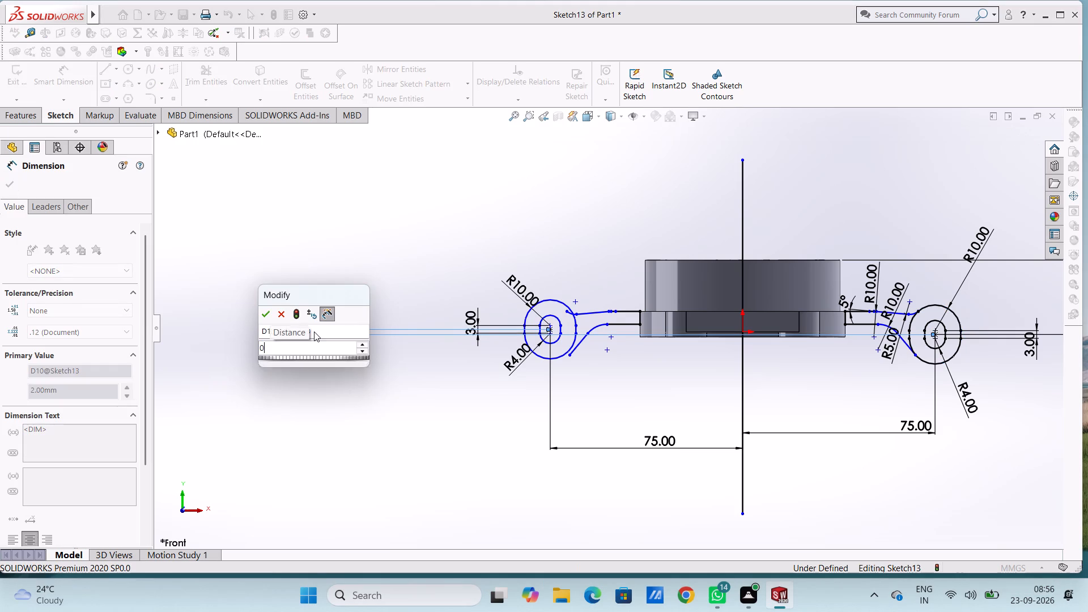
{"action": "left_click", "coordinate": [537, 241]}
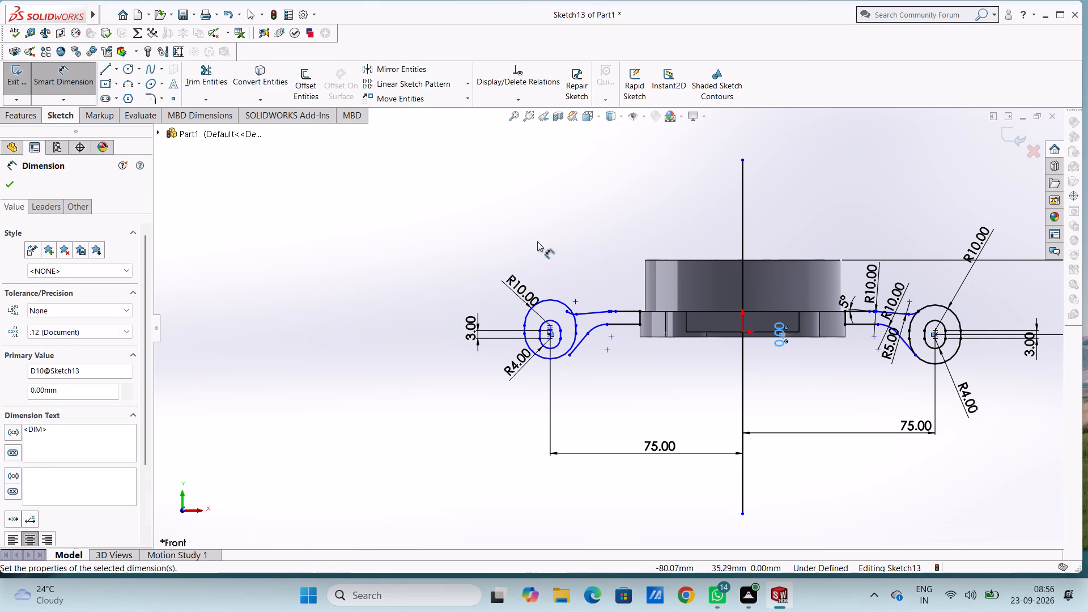
Delete the left outer slot together with its R10 dimension.
{"action": "left_click", "coordinate": [545, 300]}
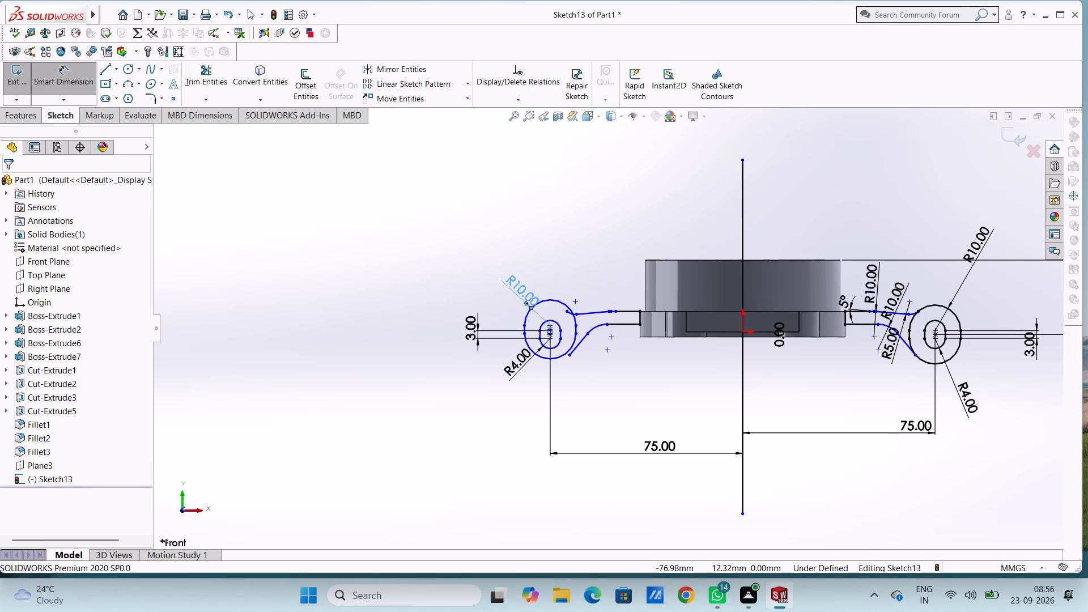
{"action": "left_click", "coordinate": [556, 273]}
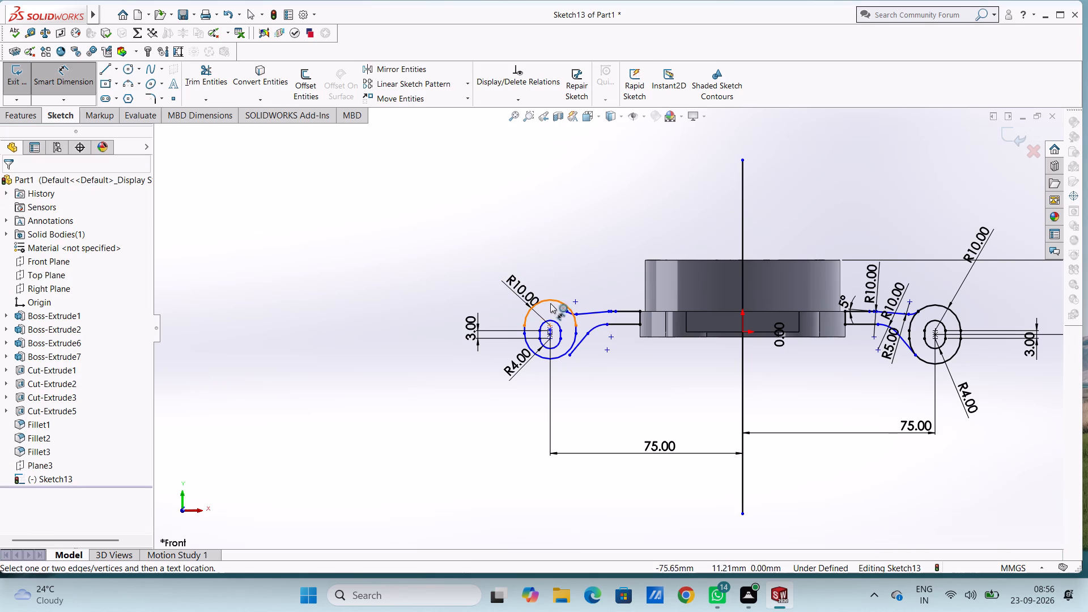
{"action": "left_click", "coordinate": [554, 303]}
{"action": "key", "text": "Delete"}
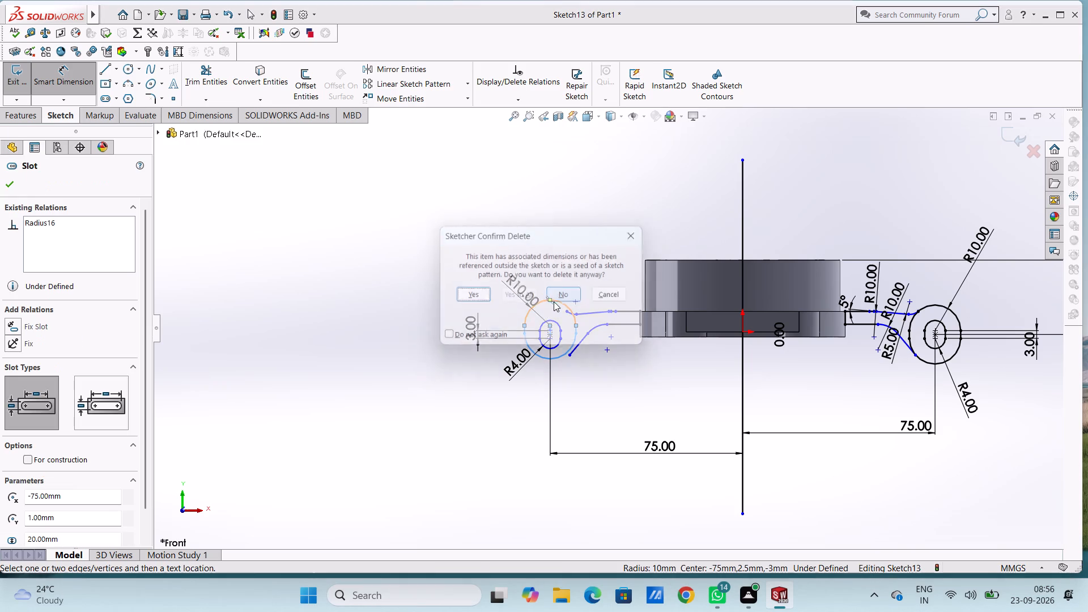
{"action": "left_click", "coordinate": [469, 293]}
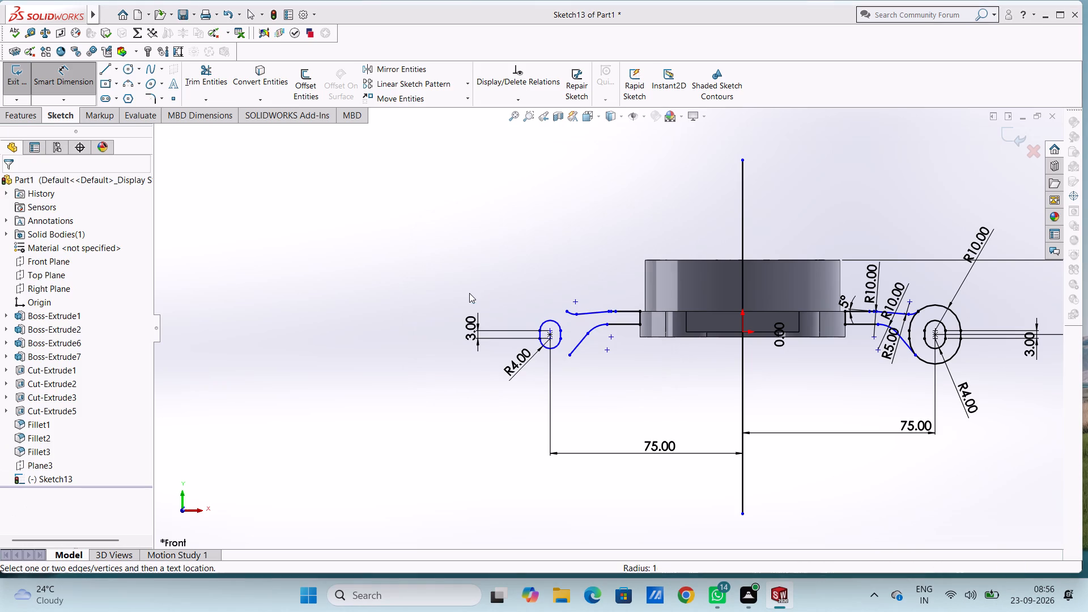
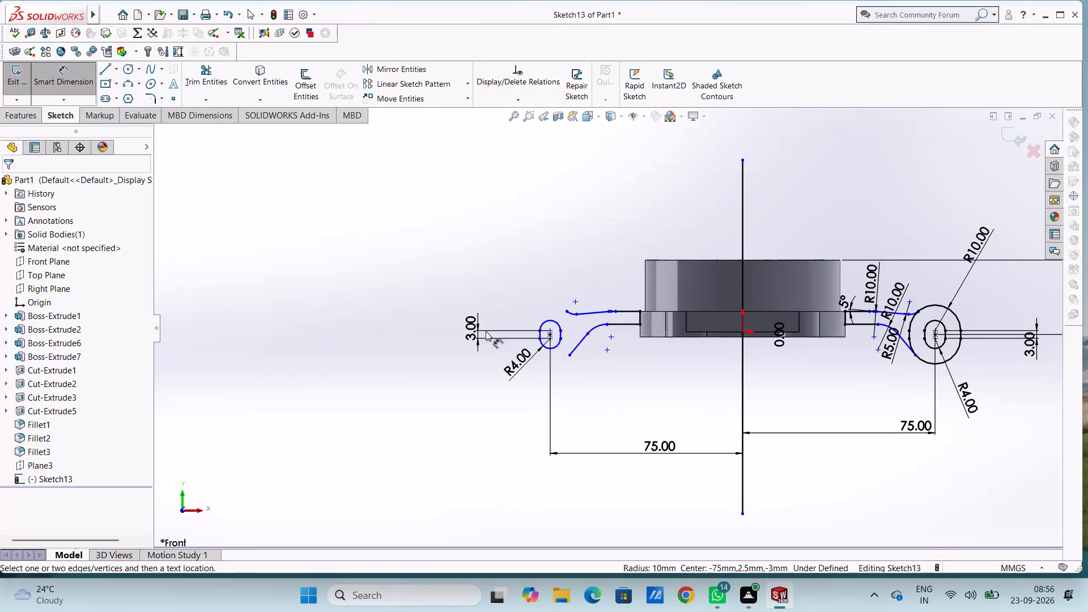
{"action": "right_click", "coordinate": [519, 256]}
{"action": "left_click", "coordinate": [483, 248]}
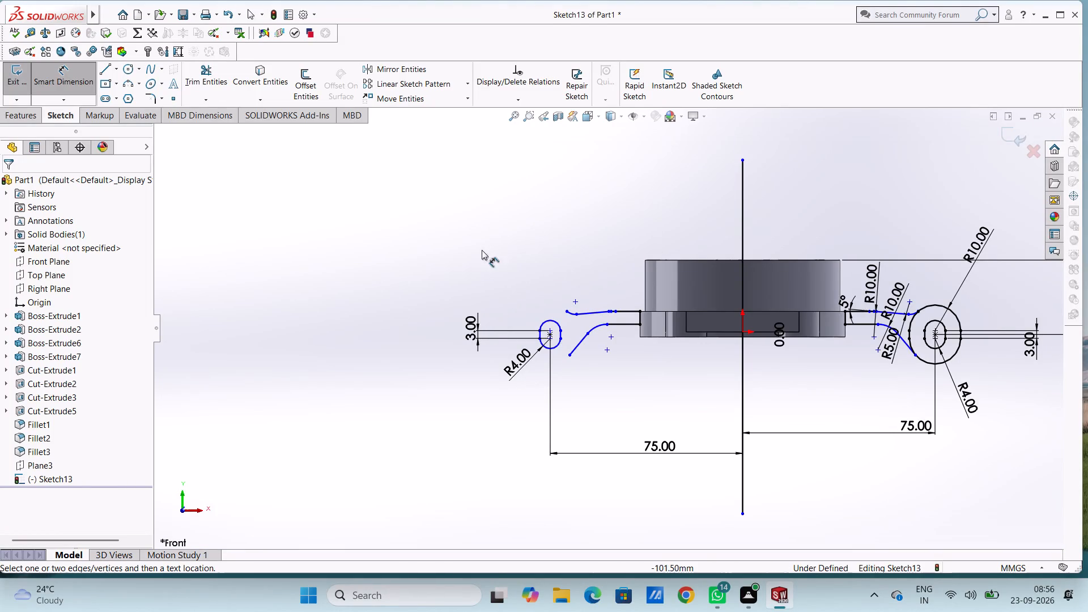
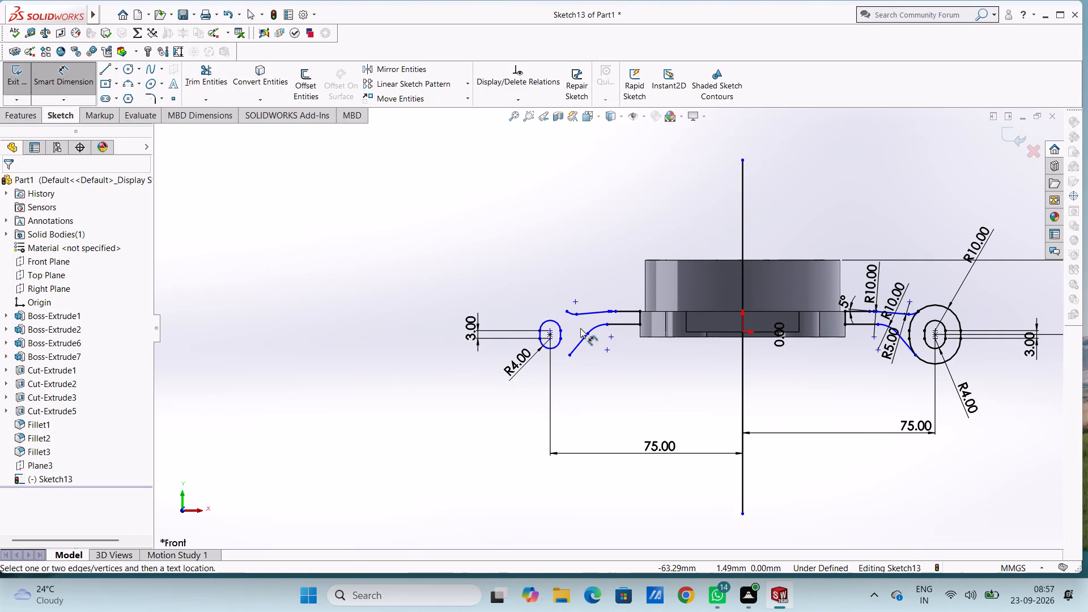
Sketch a 20 mm wide straight slot around the left lug's small slot, using the same 3 mm-spaced arc centres.
{"action": "left_click", "coordinate": [103, 97]}
{"action": "scroll", "coordinate": [563, 348], "scroll_direction": "down", "scroll_amount": 6}
{"action": "left_click", "coordinate": [543, 284]}
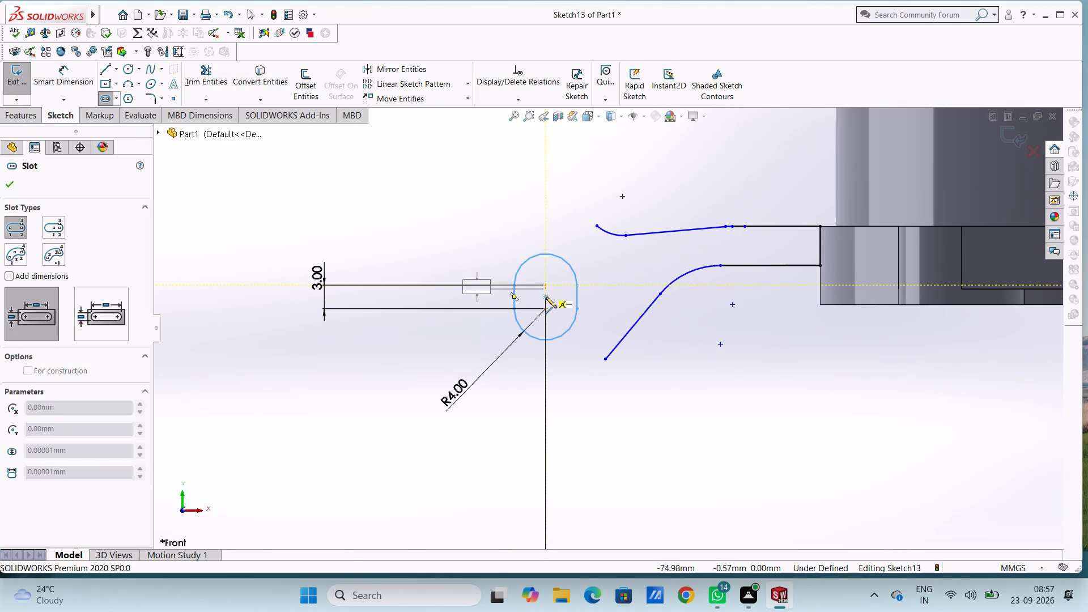
{"action": "left_click", "coordinate": [546, 309]}
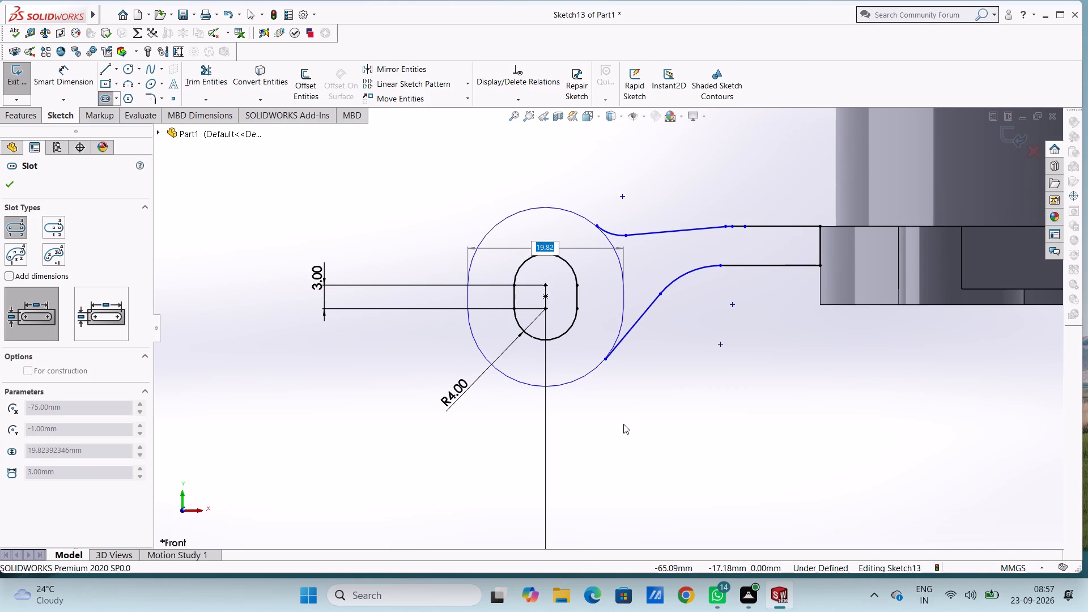
{"action": "type", "text": "20"}
{"action": "key", "text": "Return"}
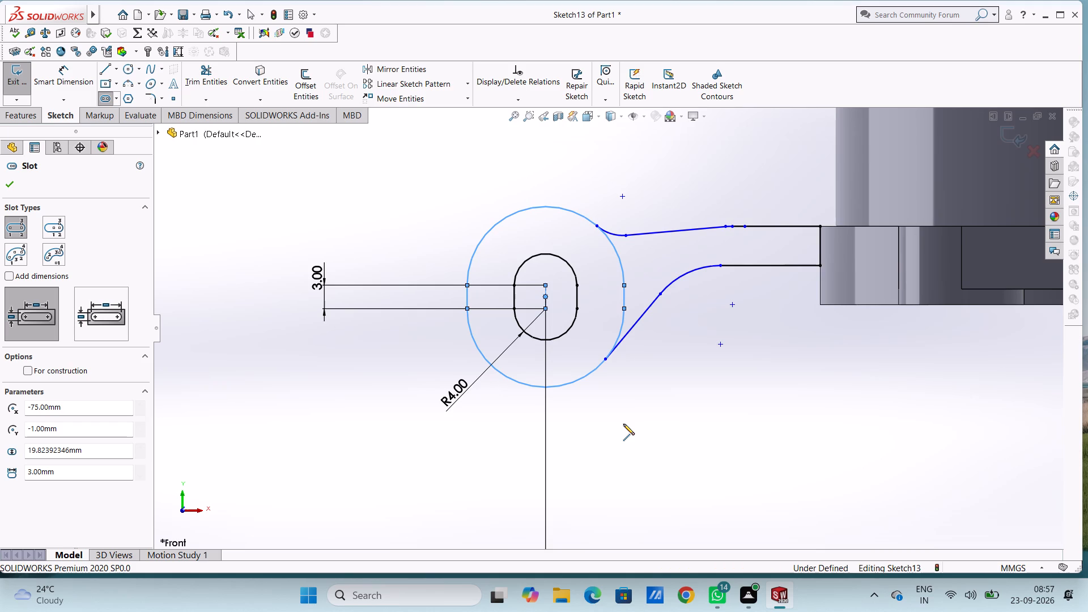
{"action": "key", "text": "Escape"}
{"action": "key", "text": "Escape"}
{"action": "scroll", "coordinate": [623, 424], "scroll_direction": "up", "scroll_amount": 4}
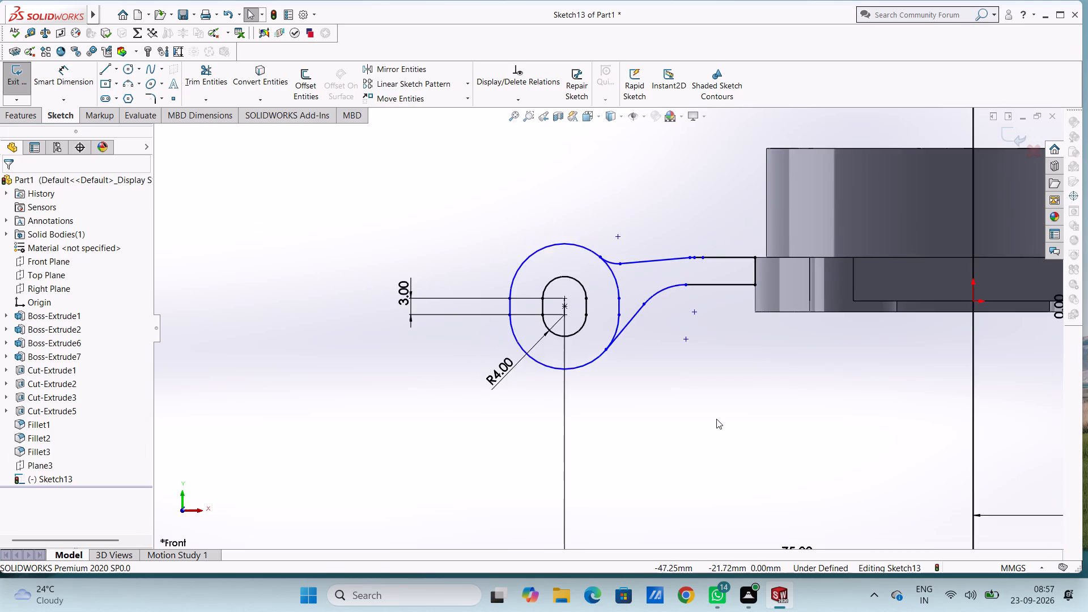
Dimension the end radius of the left lug's outer slot at 10 mm.
{"action": "scroll", "coordinate": [716, 416], "scroll_direction": "up", "scroll_amount": 4}
{"action": "scroll", "coordinate": [649, 321], "scroll_direction": "down", "scroll_amount": 4}
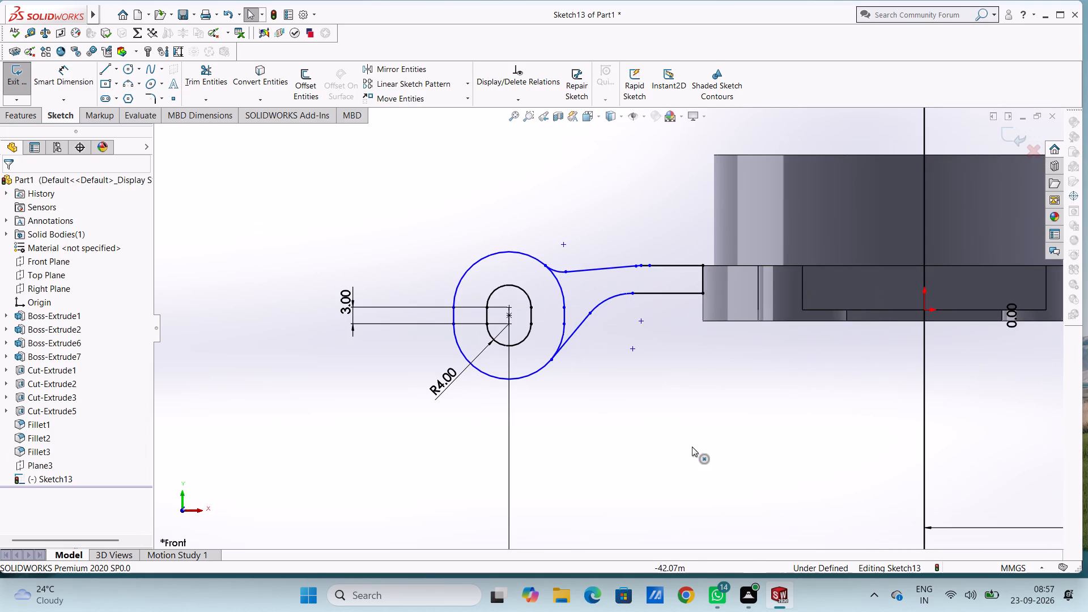
{"action": "left_click", "coordinate": [75, 74]}
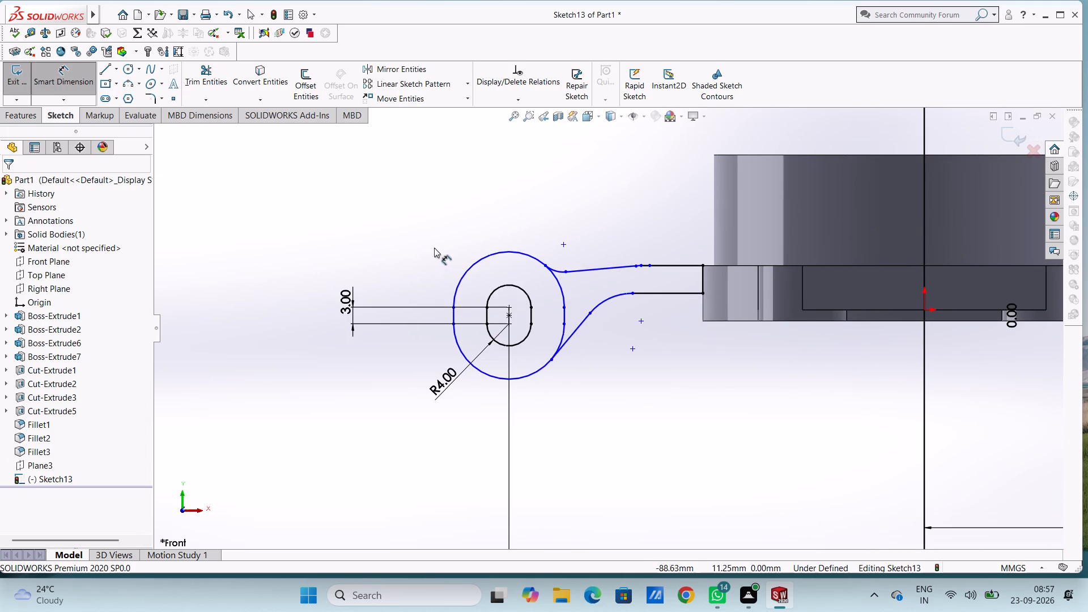
{"action": "left_click", "coordinate": [470, 263]}
{"action": "left_click", "coordinate": [403, 190]}
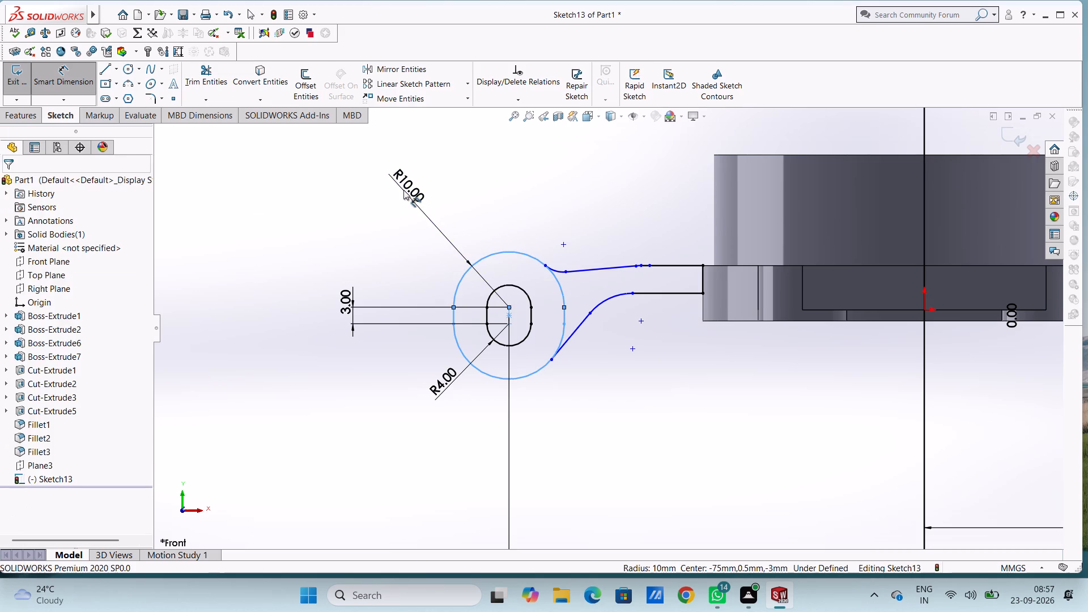
{"action": "left_click", "coordinate": [354, 181]}
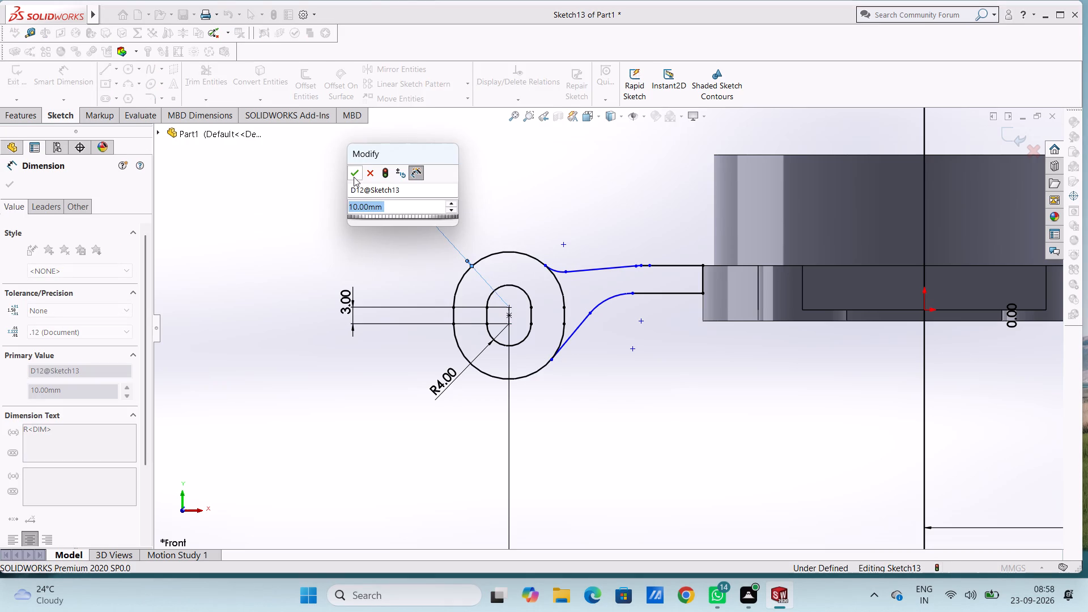
{"action": "left_click", "coordinate": [354, 175]}
{"action": "left_click", "coordinate": [342, 195]}
{"action": "key", "text": "Escape"}
{"action": "key", "text": "Escape"}
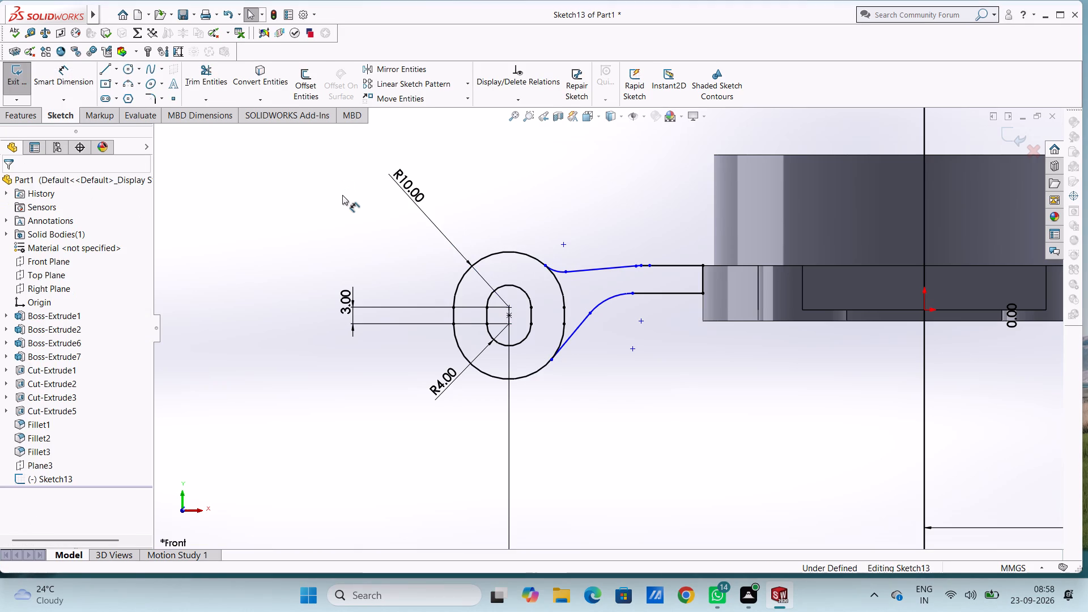
Make the left arm's upper end arc and lower slanted line tangent to the outer slot's arcs.
{"action": "left_click", "coordinate": [555, 273]}
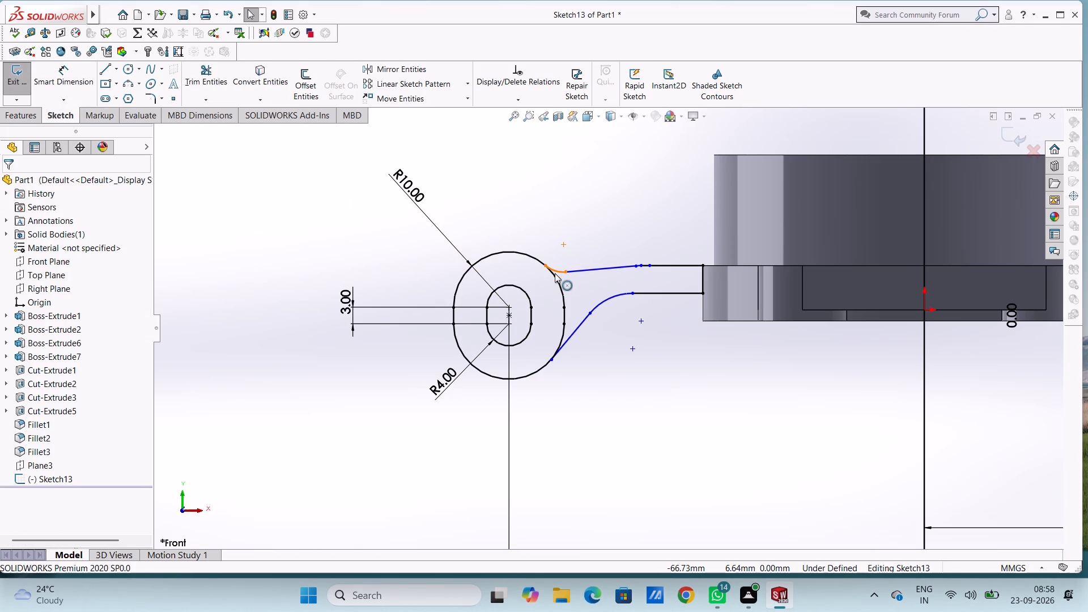
{"action": "left_click", "coordinate": [538, 259], "text": "ctrl"}
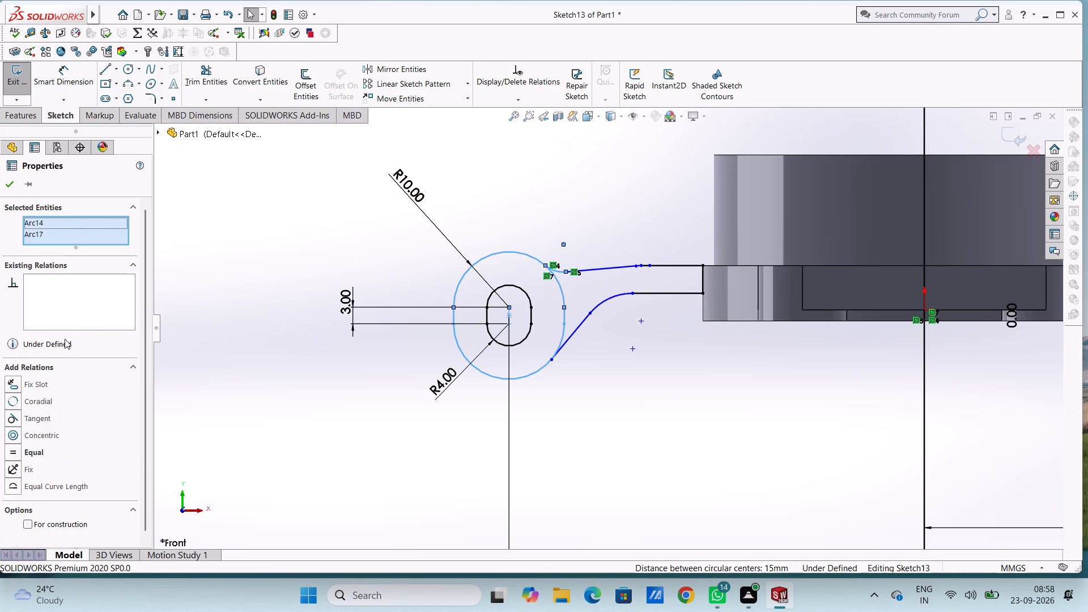
{"action": "left_click", "coordinate": [14, 418]}
{"action": "left_click", "coordinate": [237, 409]}
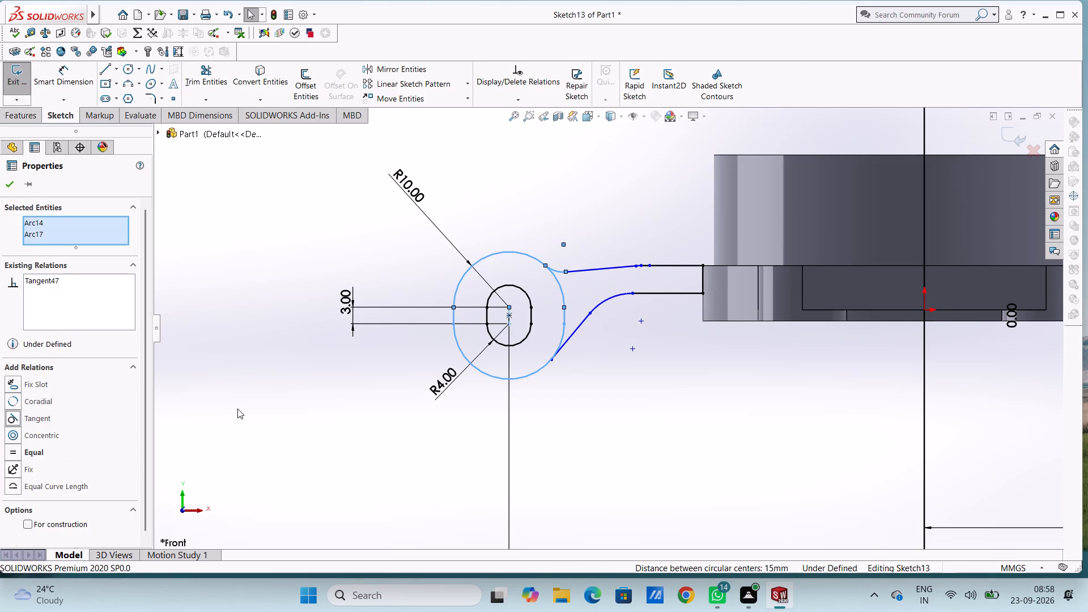
{"action": "left_click", "coordinate": [567, 342]}
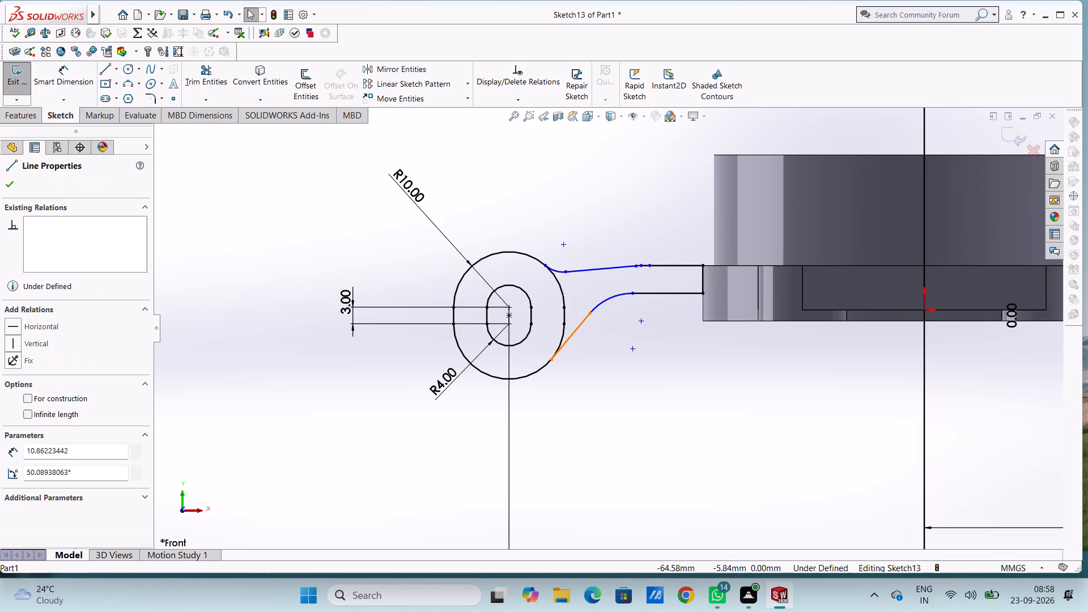
{"action": "left_click", "coordinate": [495, 377], "text": "ctrl"}
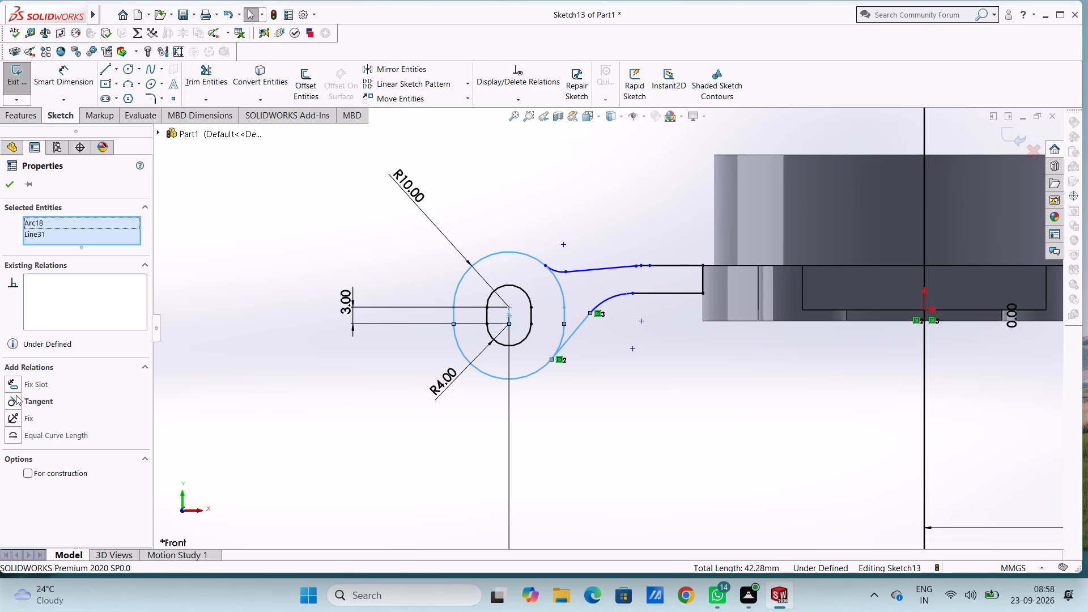
{"action": "left_click", "coordinate": [13, 400]}
{"action": "left_click", "coordinate": [259, 413]}
Delete the vertical mirror line through the origin from the sketch.
{"action": "scroll", "coordinate": [259, 413], "scroll_direction": "up", "scroll_amount": 2}
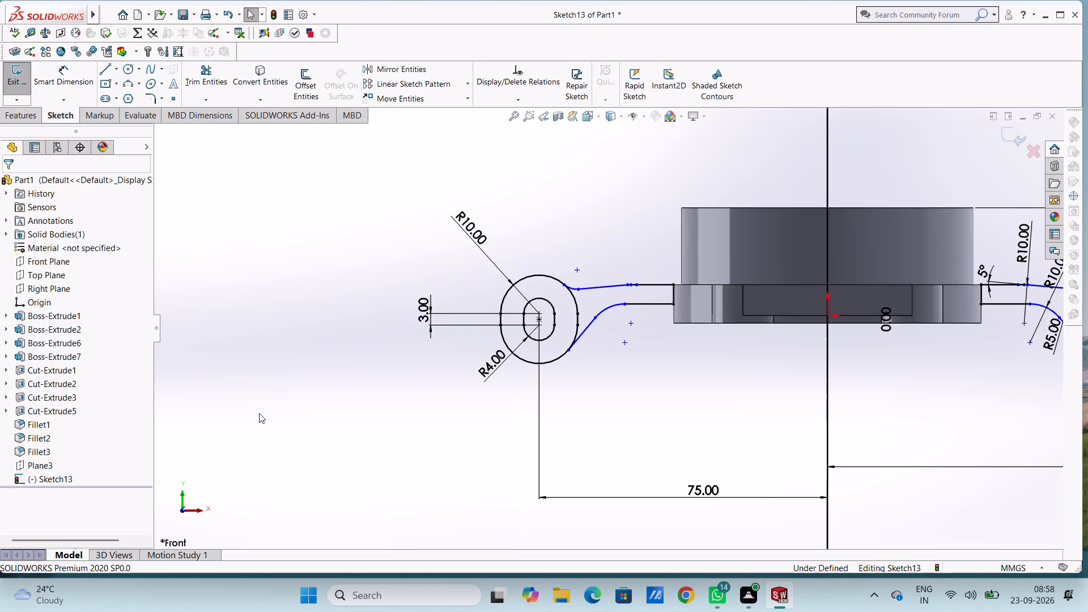
{"action": "scroll", "coordinate": [259, 413], "scroll_direction": "up", "scroll_amount": 3}
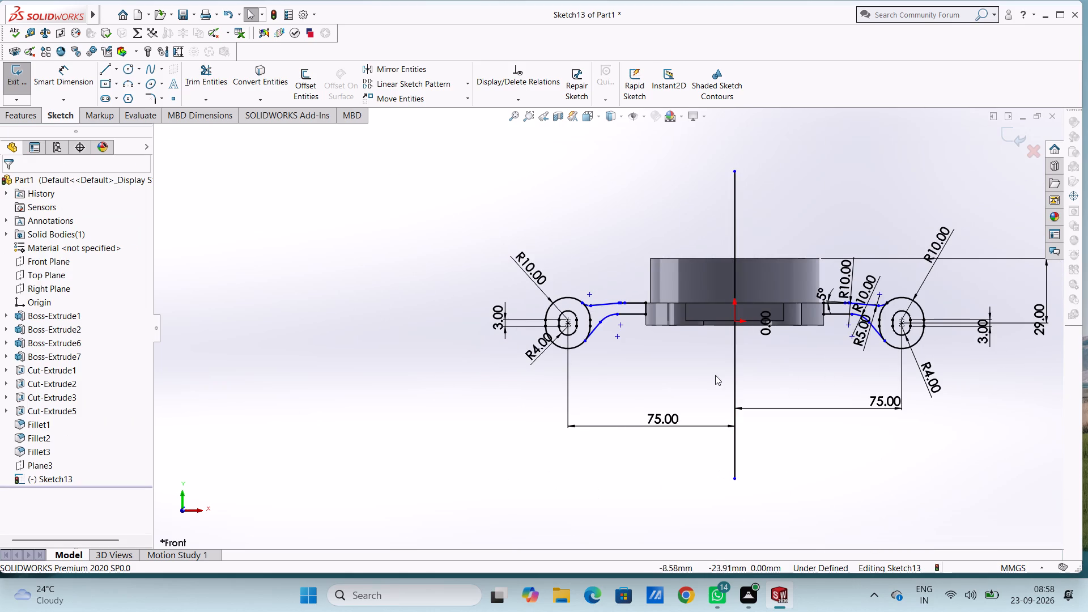
{"action": "left_click", "coordinate": [733, 380]}
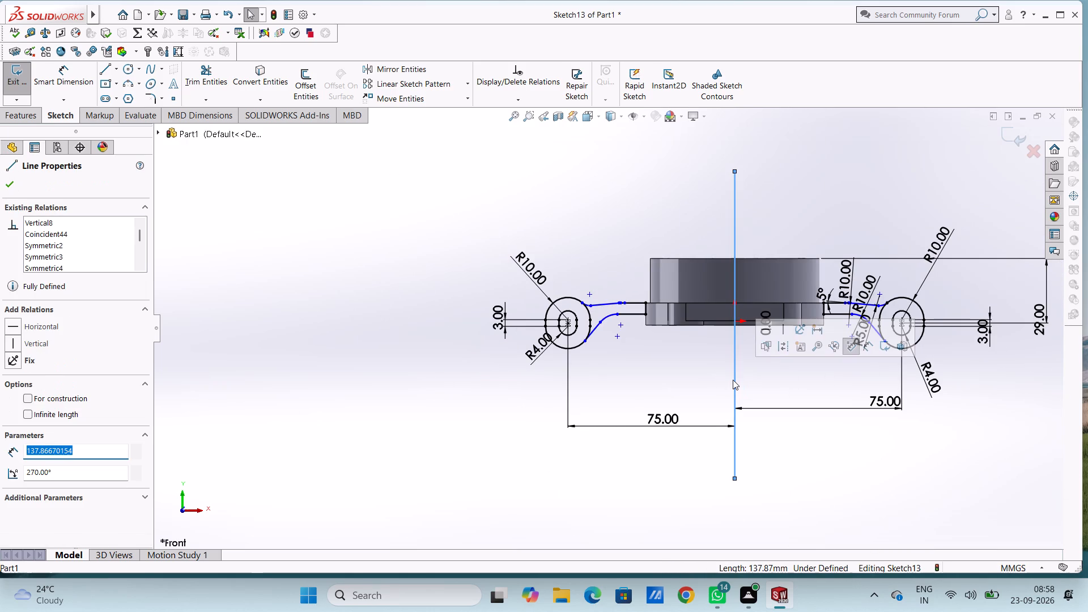
{"action": "key", "text": "Delete"}
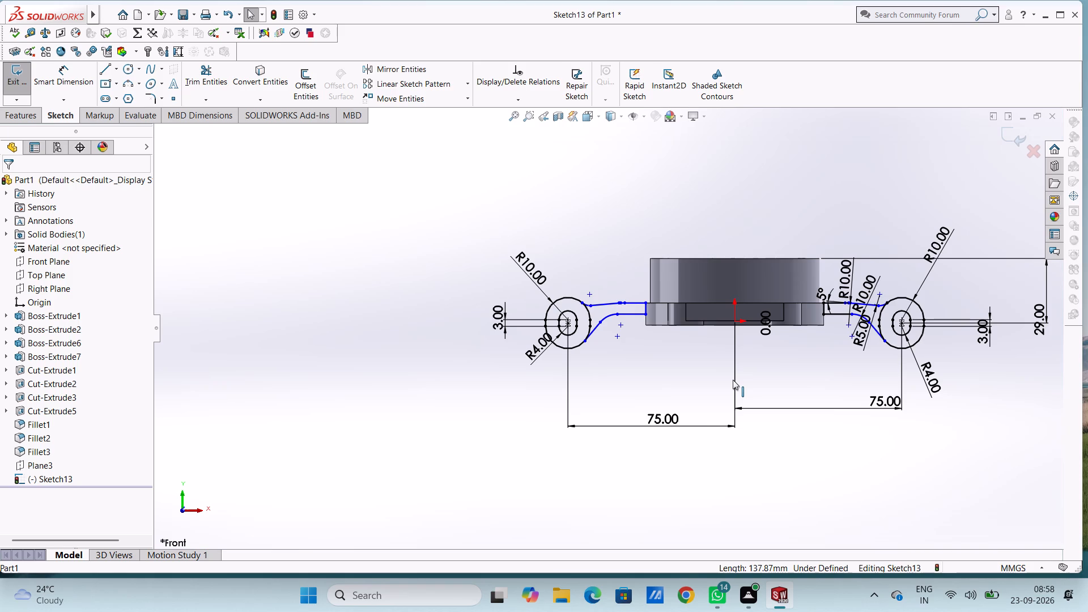
Start a blind boss extrusion using the left lug's ring and arm regions, the right arm region and the right outer slot contour.
{"action": "middle_click_drag", "start_coordinate": [861, 193], "coordinate": [840, 321]}
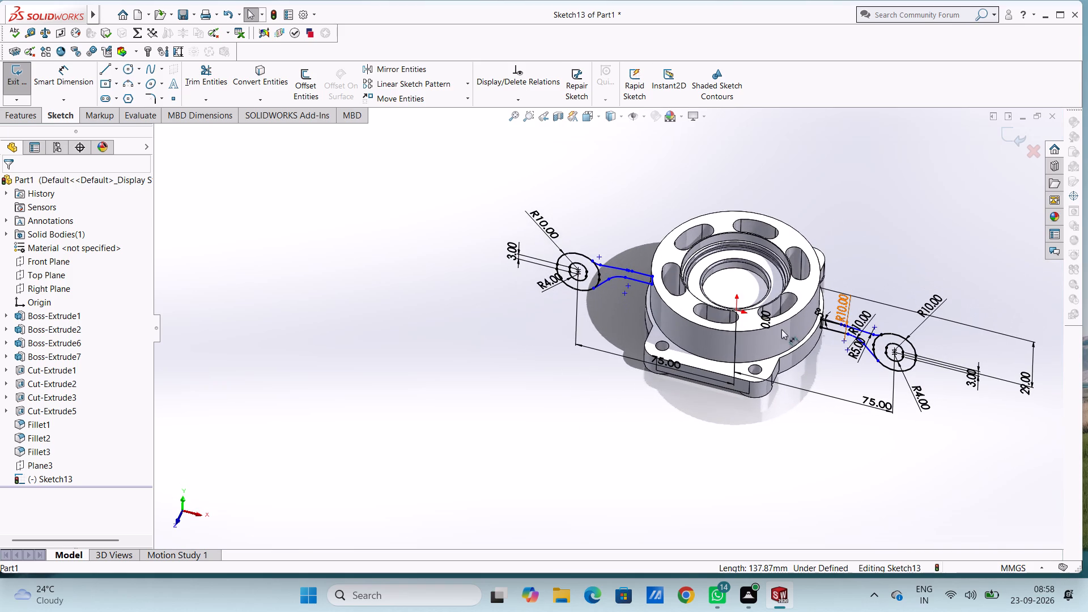
{"action": "left_click", "coordinate": [9, 116]}
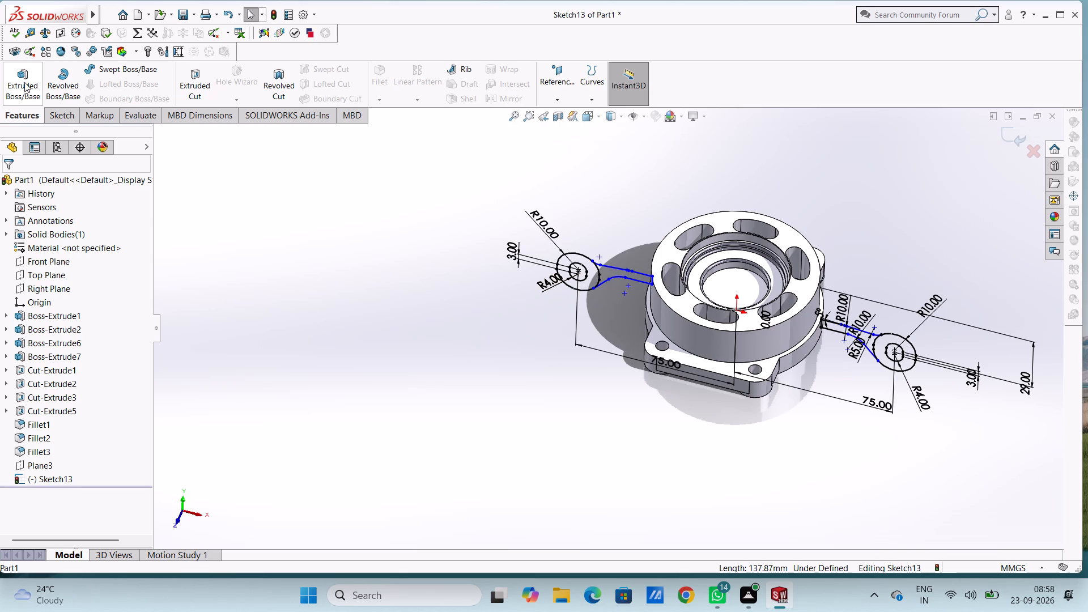
{"action": "left_click", "coordinate": [22, 76]}
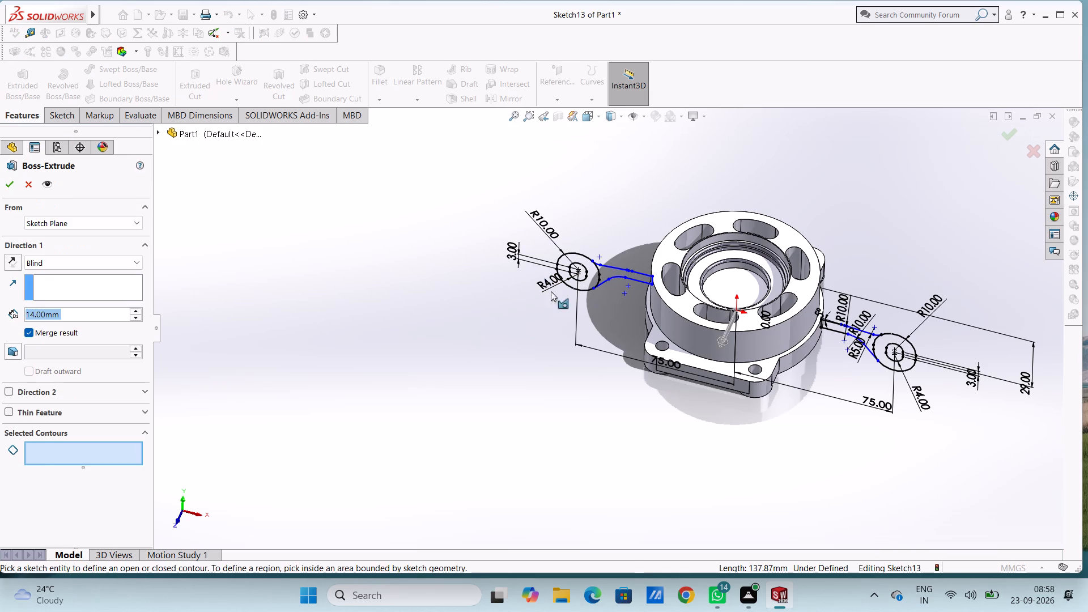
{"action": "left_click", "coordinate": [592, 267]}
{"action": "left_click", "coordinate": [614, 271]}
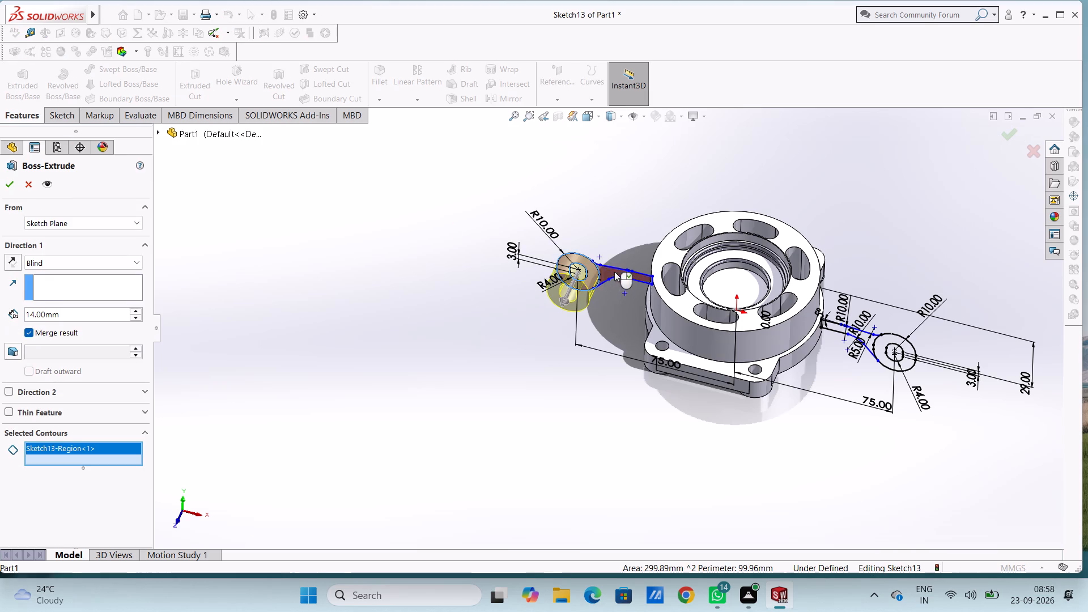
{"action": "left_click", "coordinate": [843, 328]}
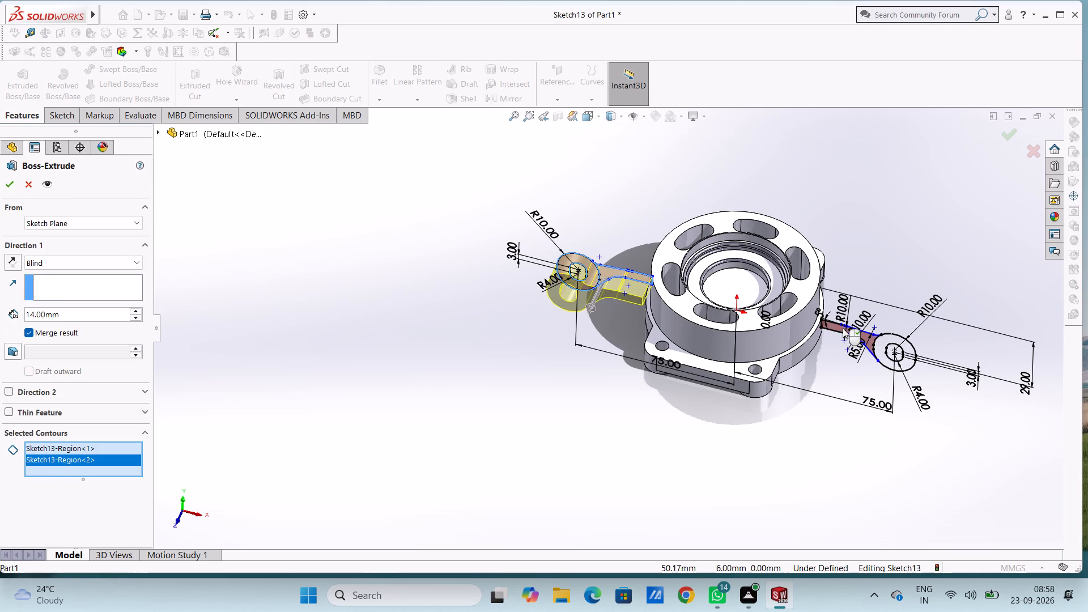
{"action": "left_click", "coordinate": [906, 342]}
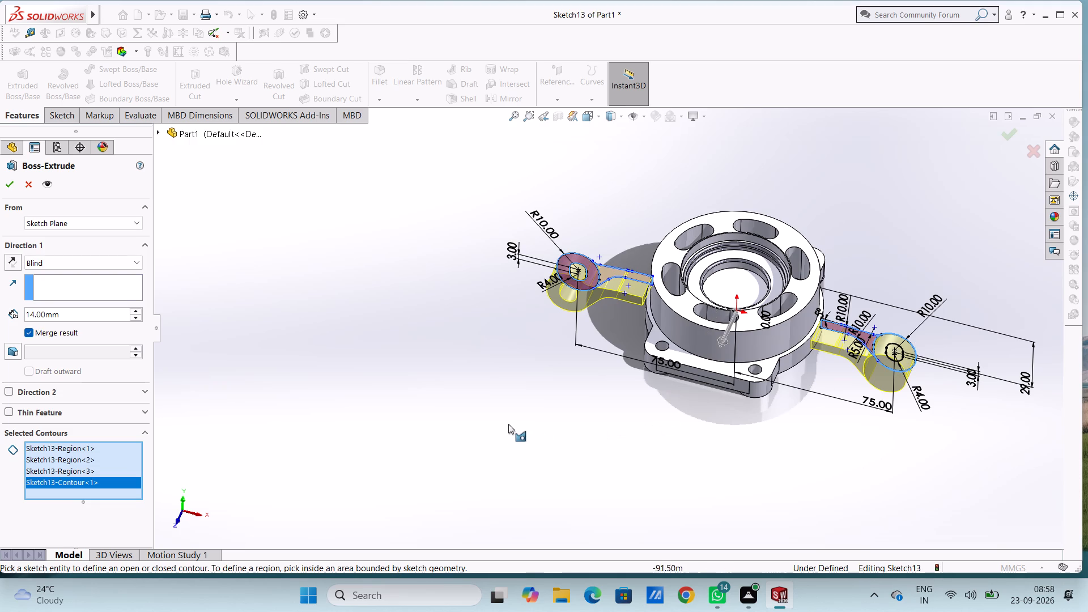
Add the right lug's inner slot region so its hole stays open, and extrude both lugs 14 mm in the reversed direction.
{"action": "left_click", "coordinate": [894, 337]}
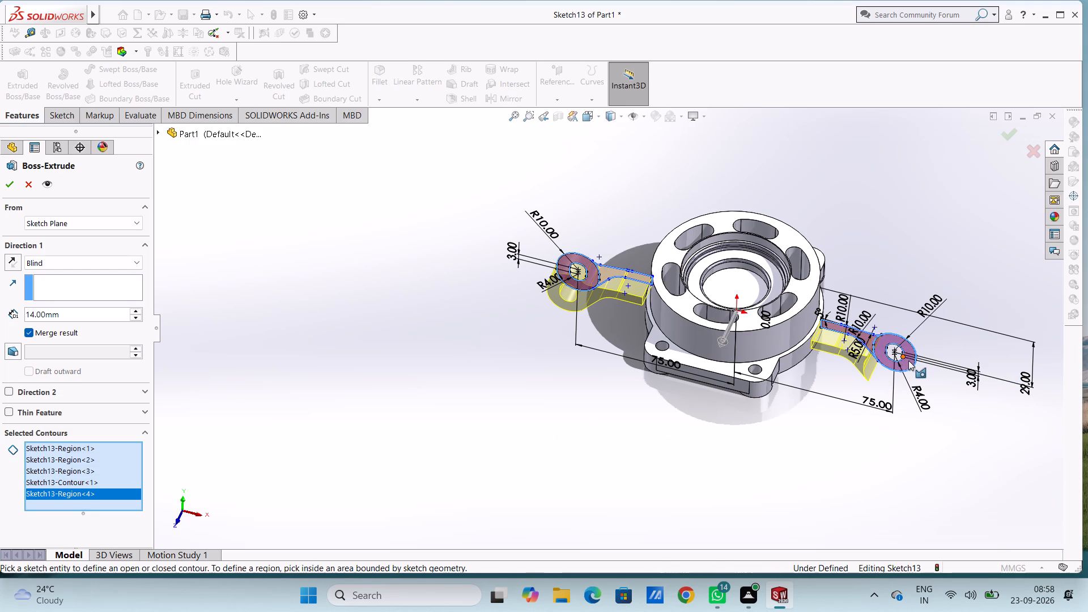
{"action": "left_click", "coordinate": [909, 362]}
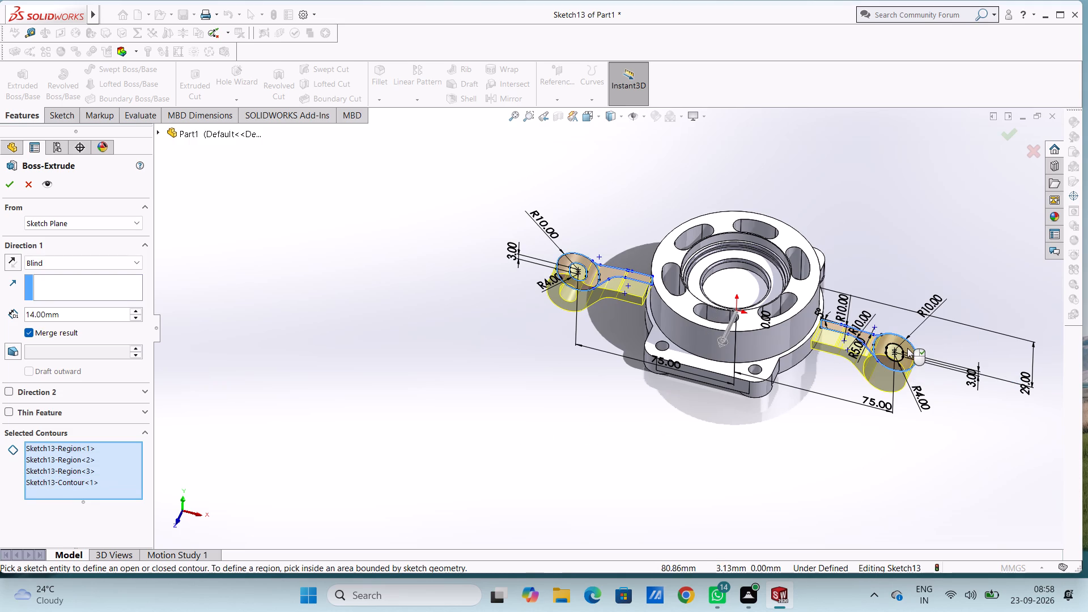
{"action": "left_click", "coordinate": [907, 347]}
{"action": "middle_click_drag", "start_coordinate": [891, 382], "coordinate": [909, 305]}
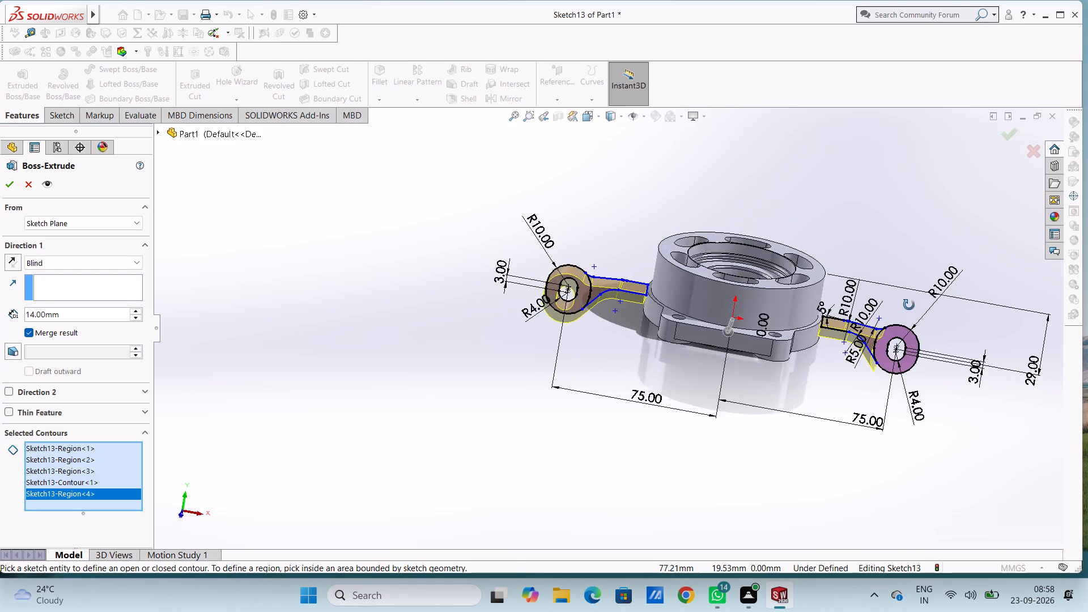
{"action": "middle_click_drag", "start_coordinate": [909, 305], "coordinate": [906, 287]}
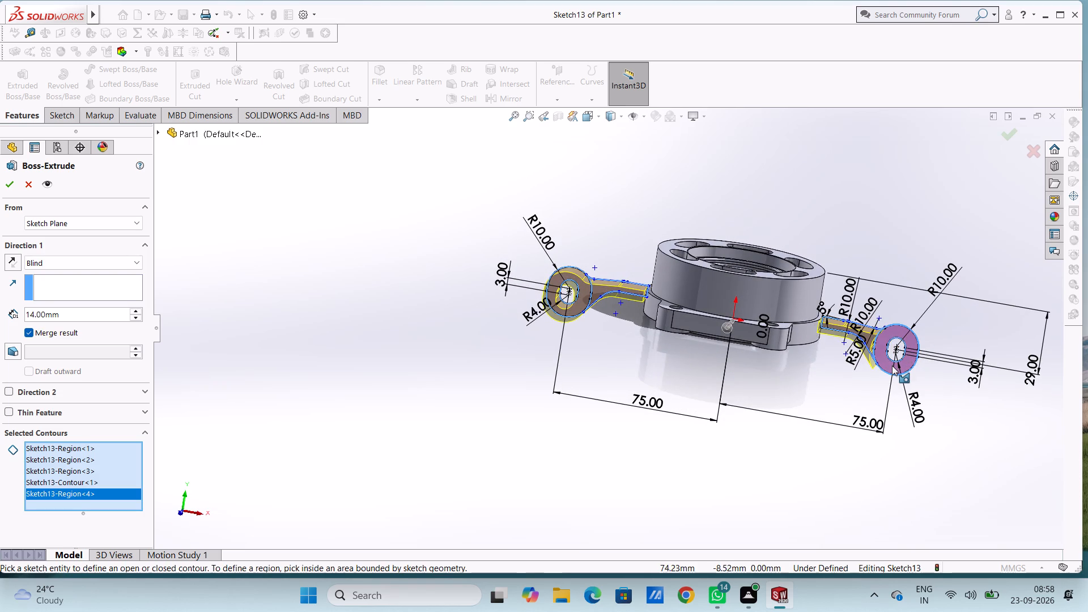
{"action": "left_click", "coordinate": [892, 366]}
{"action": "scroll", "coordinate": [870, 412], "scroll_direction": "down", "scroll_amount": 4}
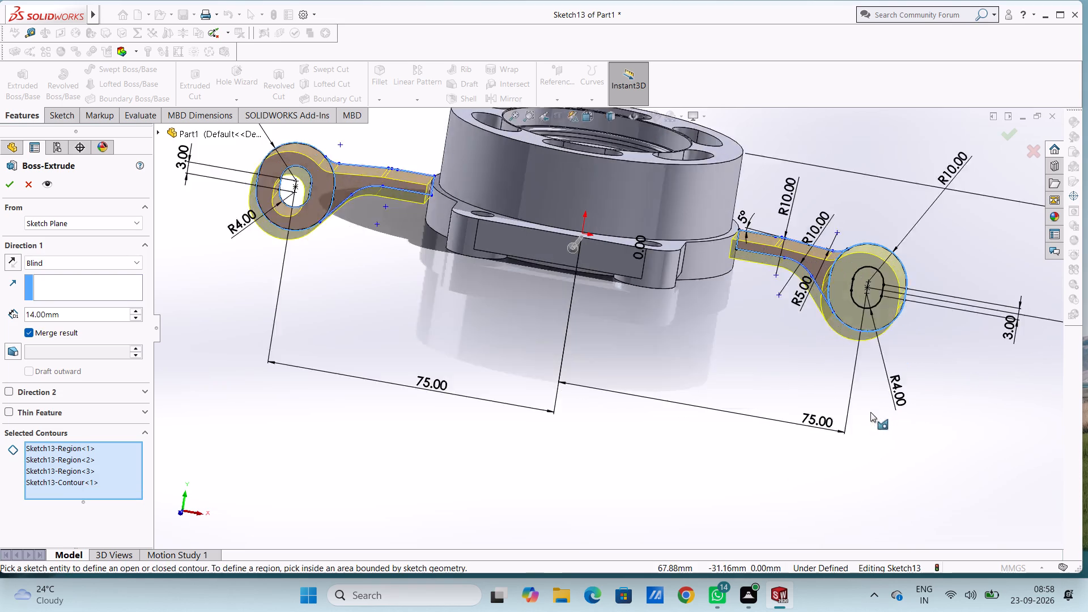
{"action": "scroll", "coordinate": [870, 412], "scroll_direction": "down", "scroll_amount": 1}
{"action": "left_click", "coordinate": [842, 223]}
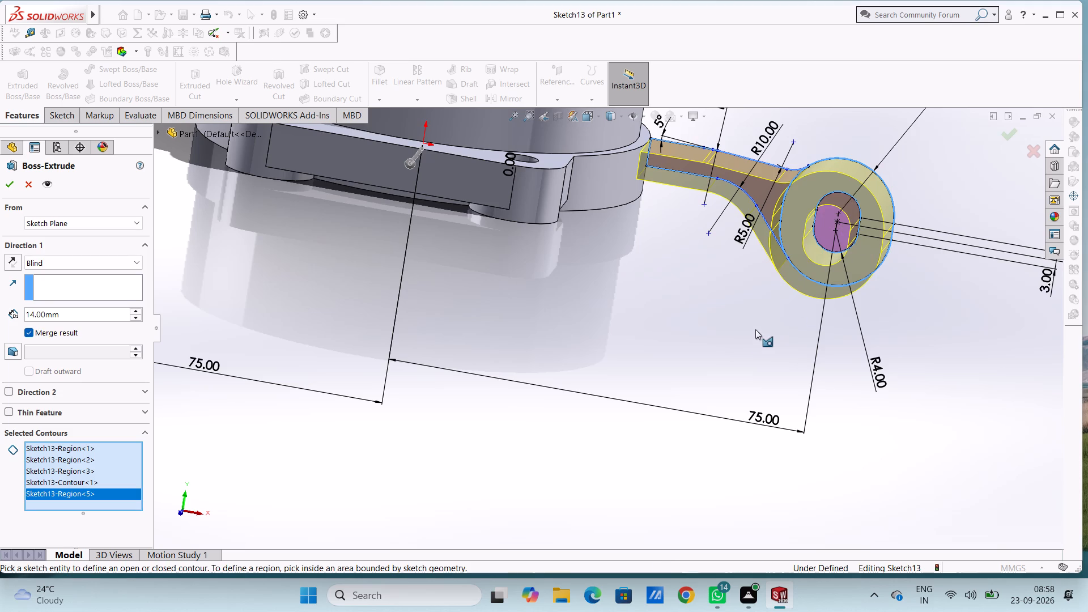
{"action": "scroll", "coordinate": [744, 336], "scroll_direction": "up", "scroll_amount": 8}
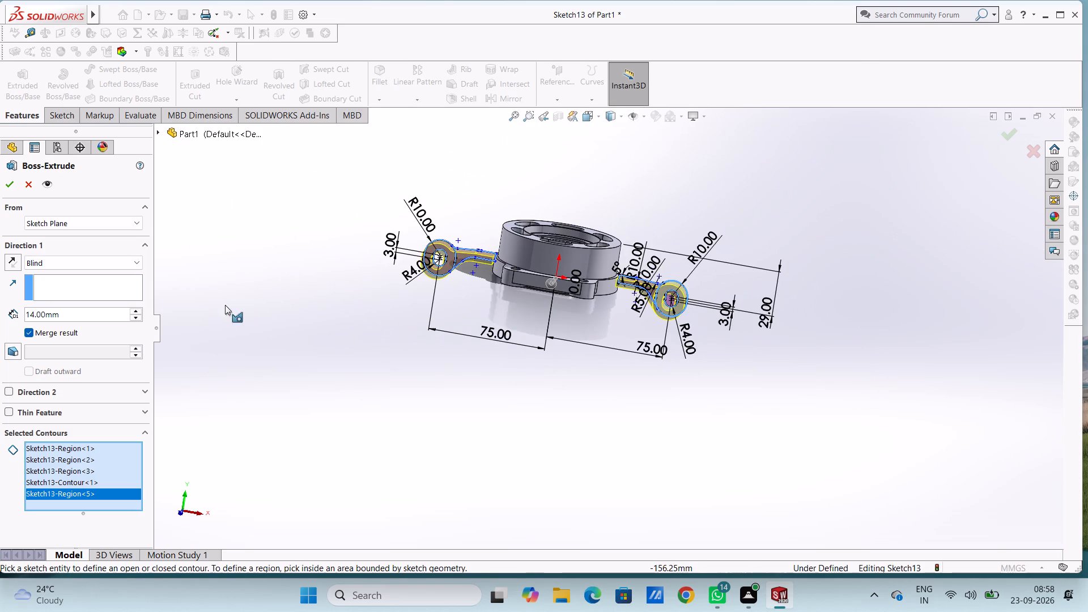
{"action": "left_click", "coordinate": [15, 262]}
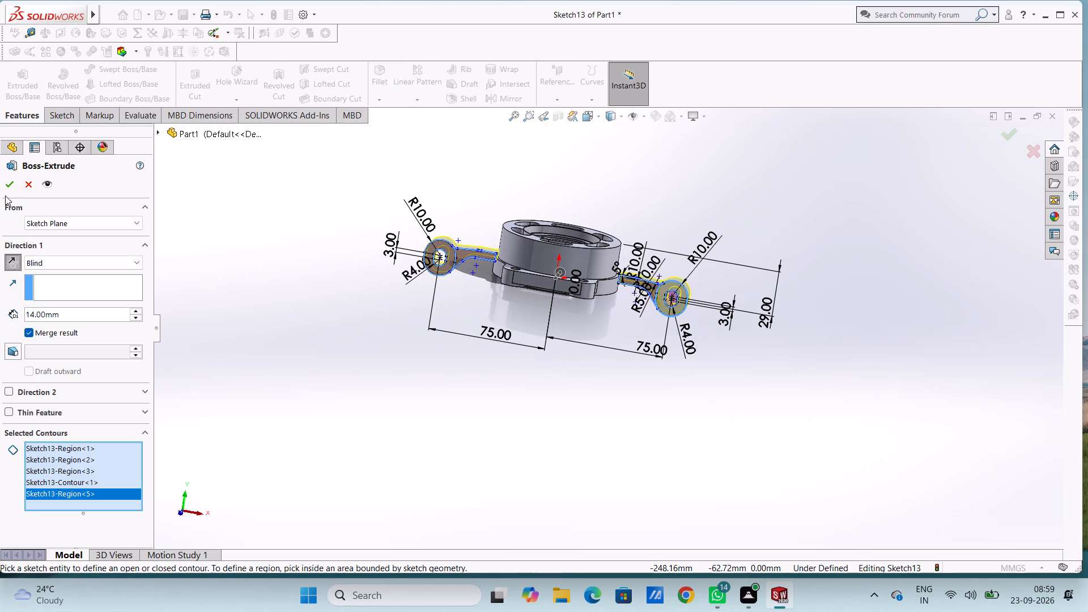
{"action": "left_click", "coordinate": [6, 186]}
{"action": "left_click", "coordinate": [262, 309]}
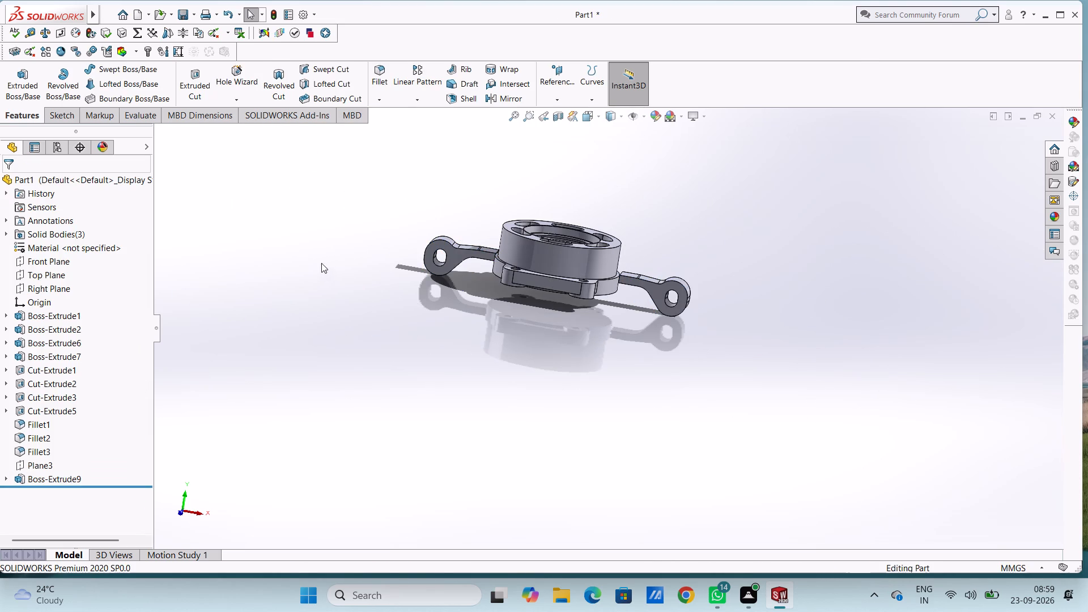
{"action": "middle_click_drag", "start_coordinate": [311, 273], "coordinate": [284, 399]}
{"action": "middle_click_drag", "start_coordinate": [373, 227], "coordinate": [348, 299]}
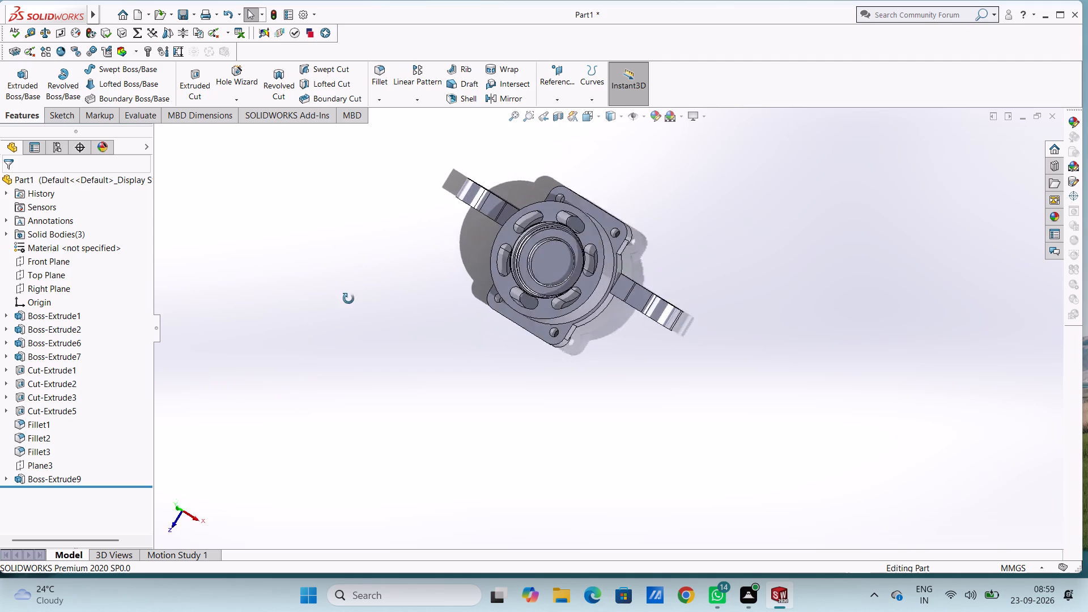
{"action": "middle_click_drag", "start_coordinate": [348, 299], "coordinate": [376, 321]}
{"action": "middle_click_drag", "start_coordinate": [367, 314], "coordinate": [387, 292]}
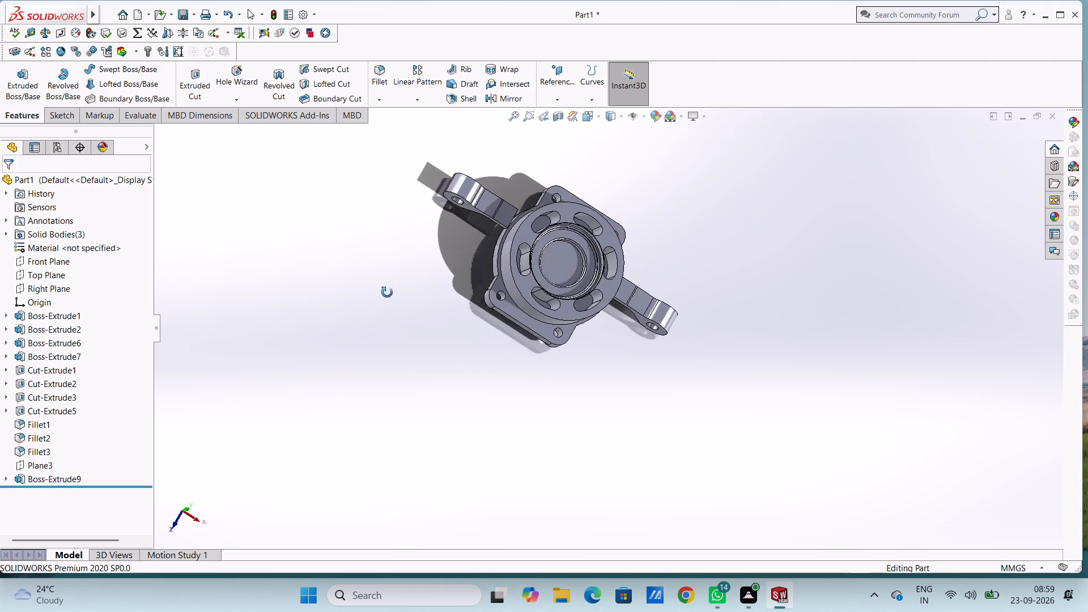
Examine the housing and its extruded side lugs from several angles and from the top.
{"action": "middle_click_drag", "start_coordinate": [387, 292], "coordinate": [356, 295]}
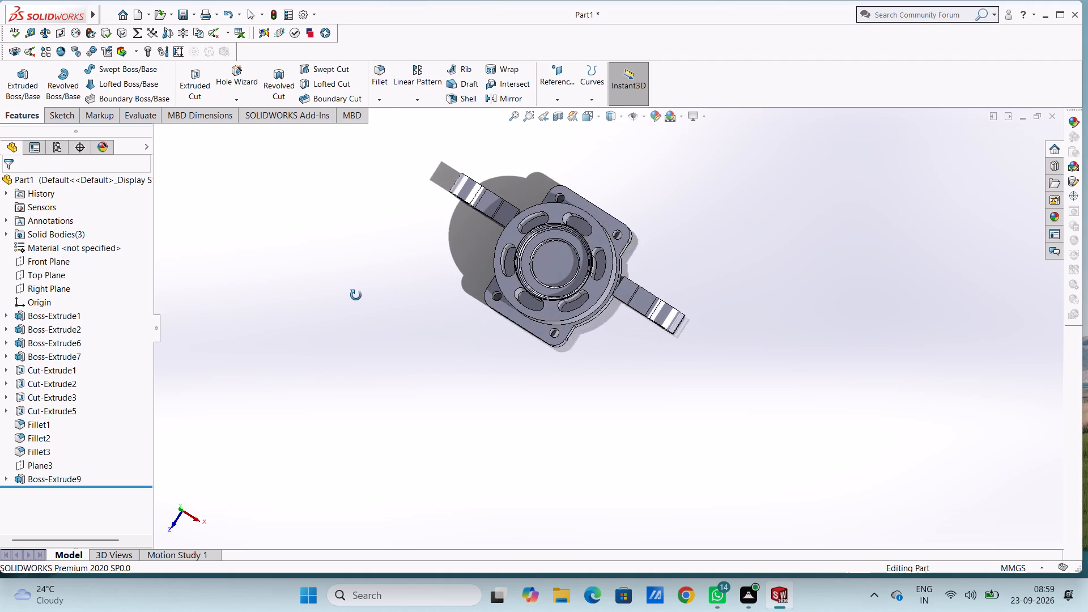
{"action": "middle_click_drag", "start_coordinate": [356, 295], "coordinate": [381, 296]}
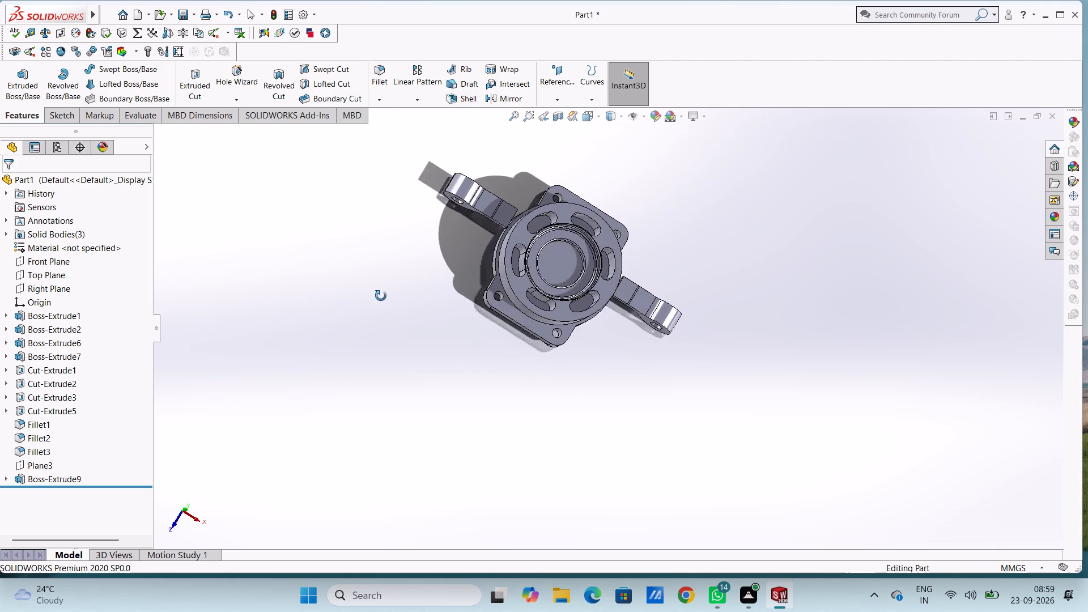
{"action": "middle_click_drag", "start_coordinate": [381, 296], "coordinate": [486, 307]}
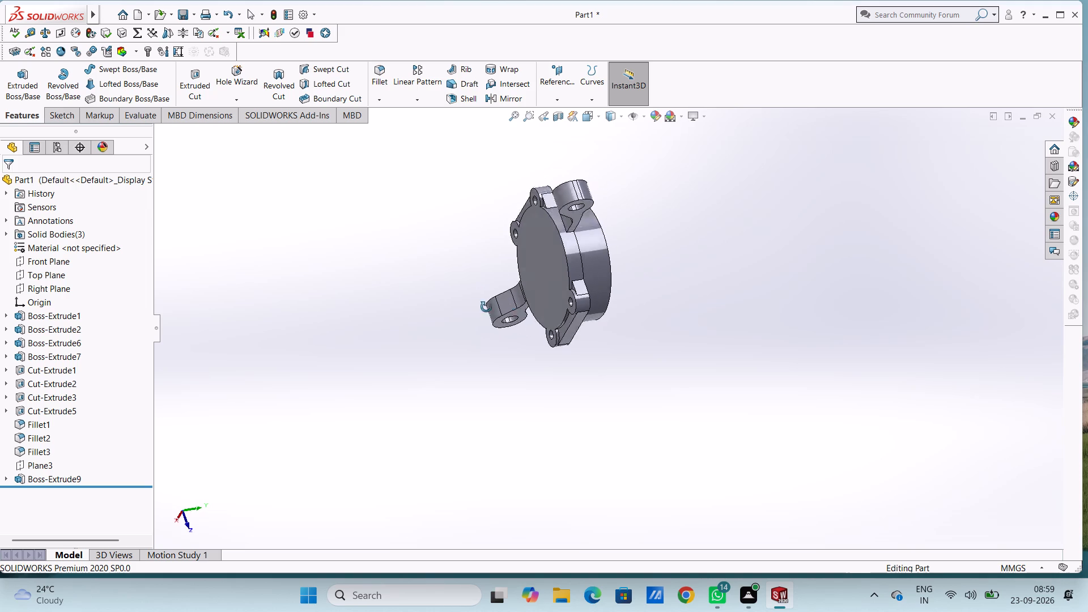
{"action": "middle_click_drag", "start_coordinate": [486, 307], "coordinate": [483, 224]}
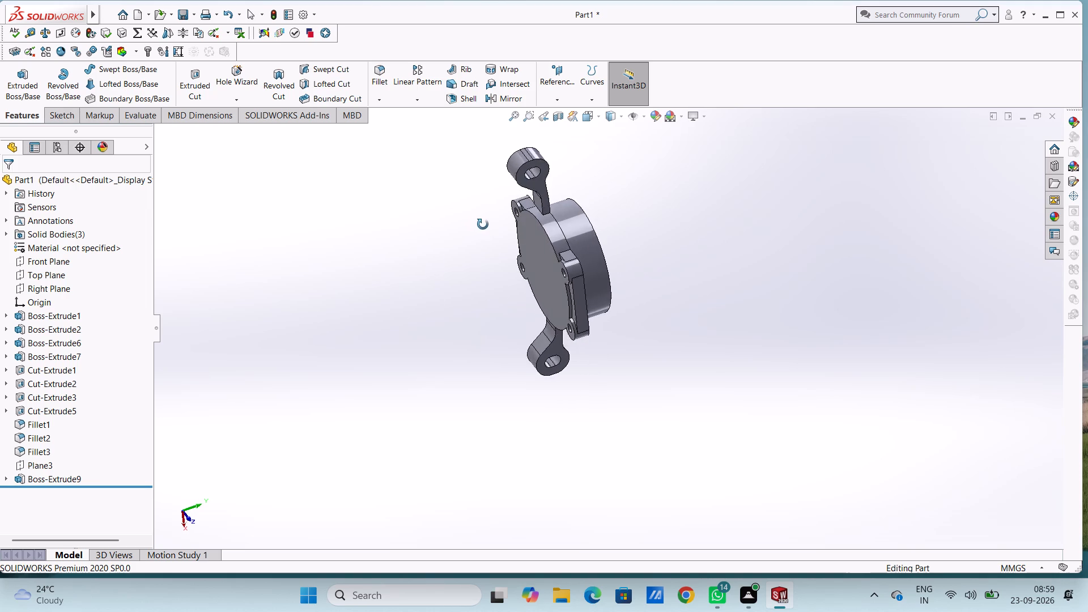
{"action": "middle_click_drag", "start_coordinate": [483, 224], "coordinate": [351, 322]}
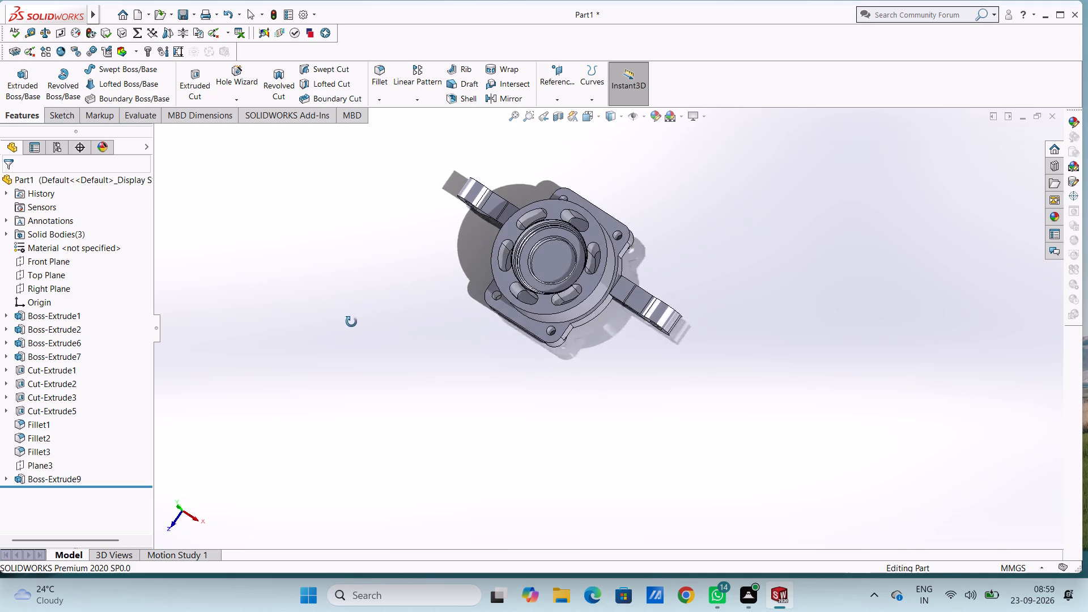
{"action": "middle_click_drag", "start_coordinate": [351, 322], "coordinate": [330, 348]}
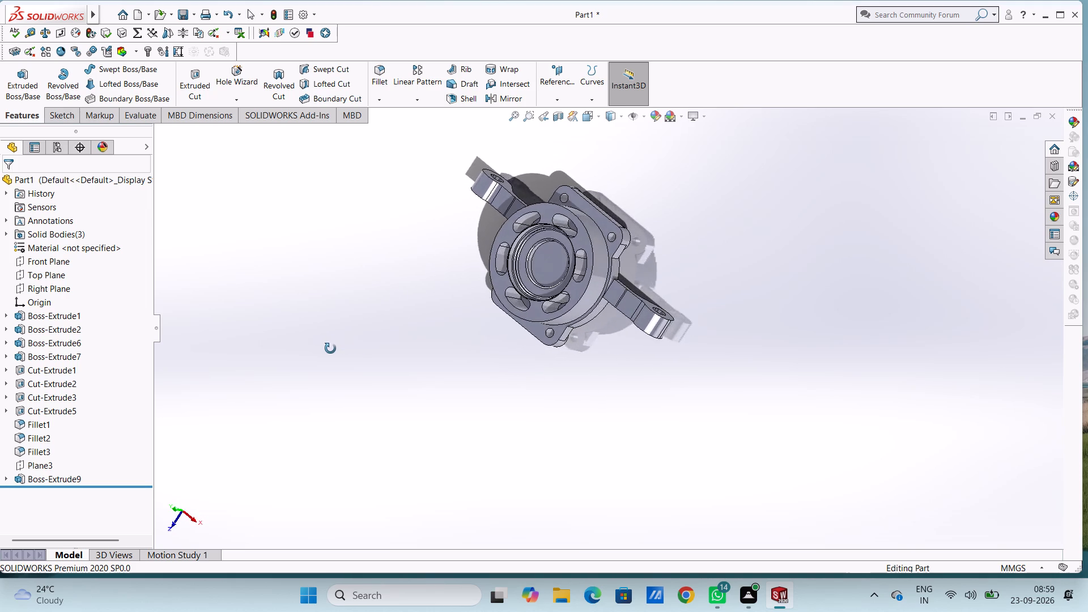
{"action": "middle_click_drag", "start_coordinate": [330, 348], "coordinate": [364, 367]}
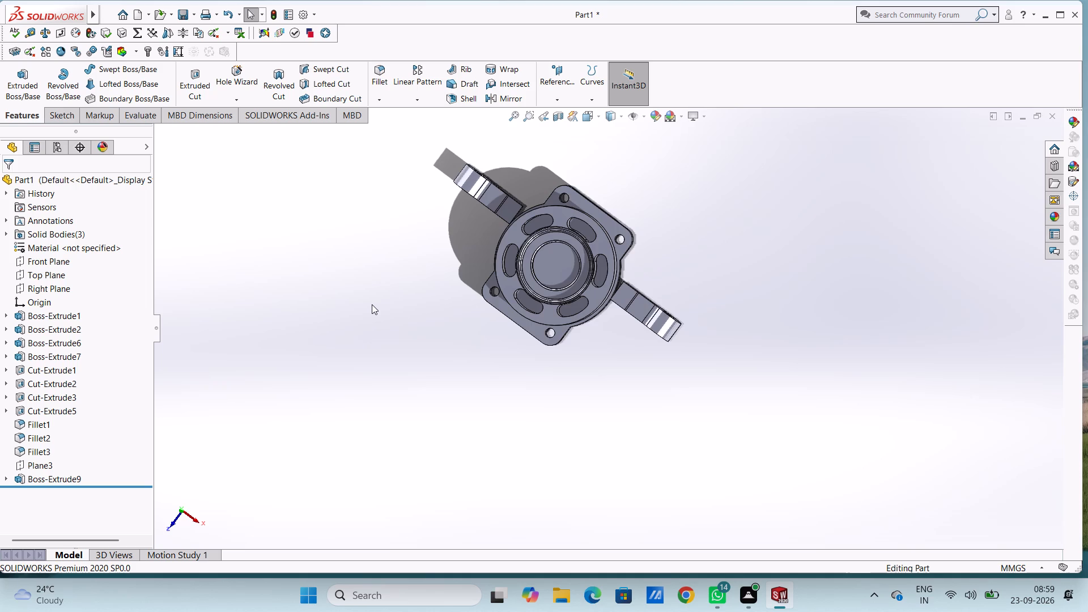
{"action": "key", "text": "ctrl+5"}
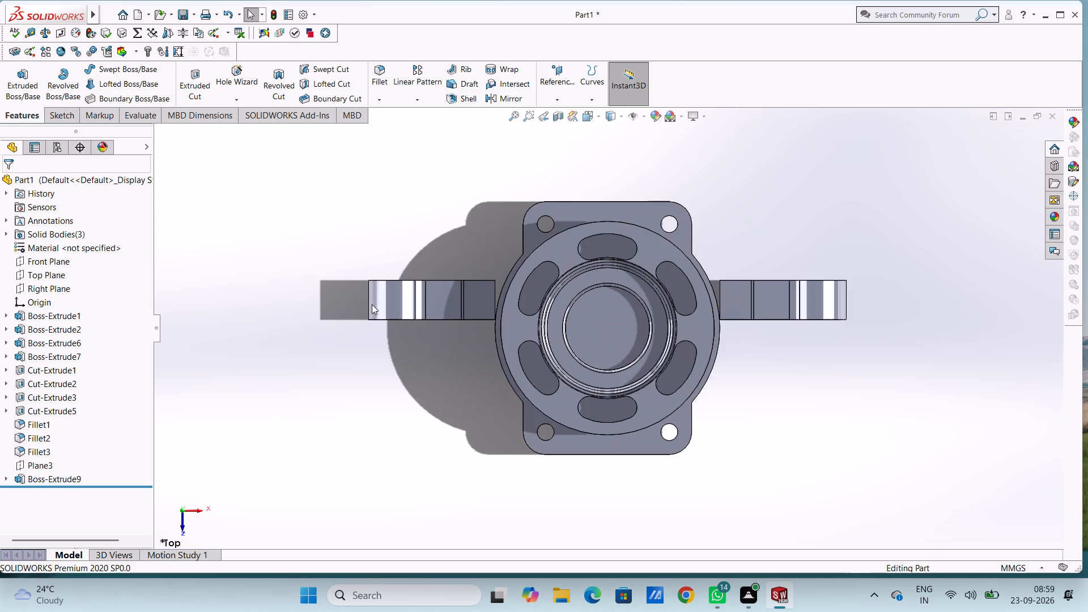
{"action": "middle_click_drag", "start_coordinate": [440, 418], "coordinate": [446, 315]}
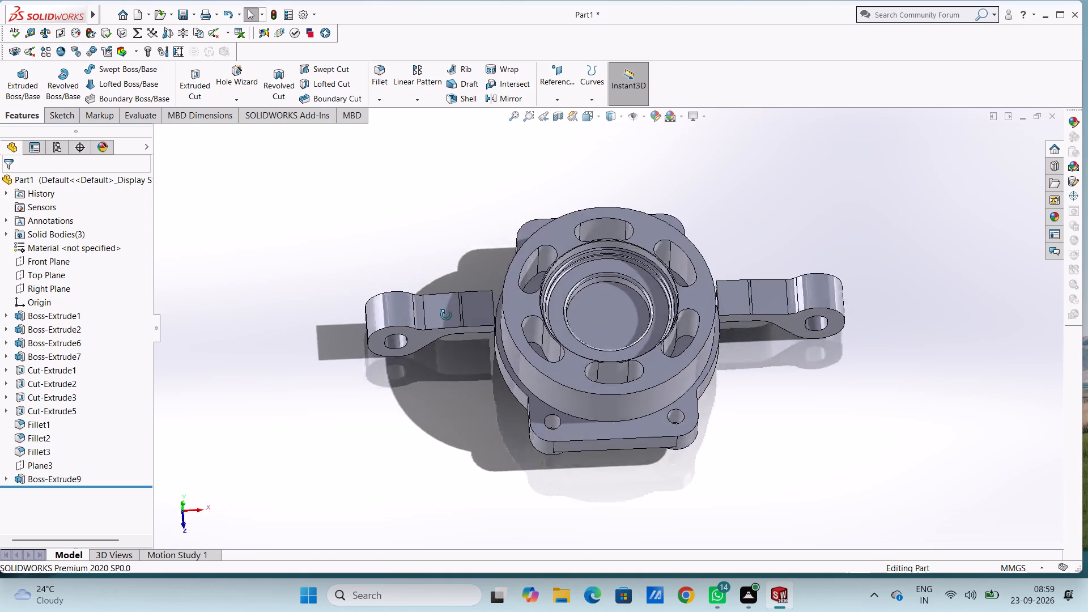
{"action": "middle_click_drag", "start_coordinate": [446, 315], "coordinate": [422, 212]}
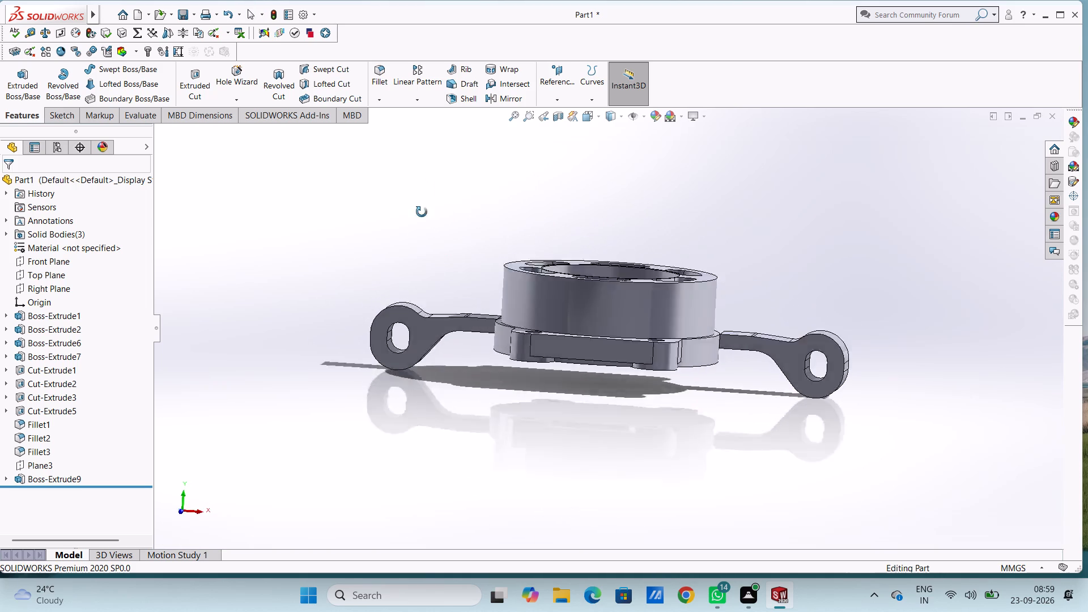
{"action": "middle_click_drag", "start_coordinate": [422, 212], "coordinate": [406, 337]}
{"action": "key", "text": "ctrl+5"}
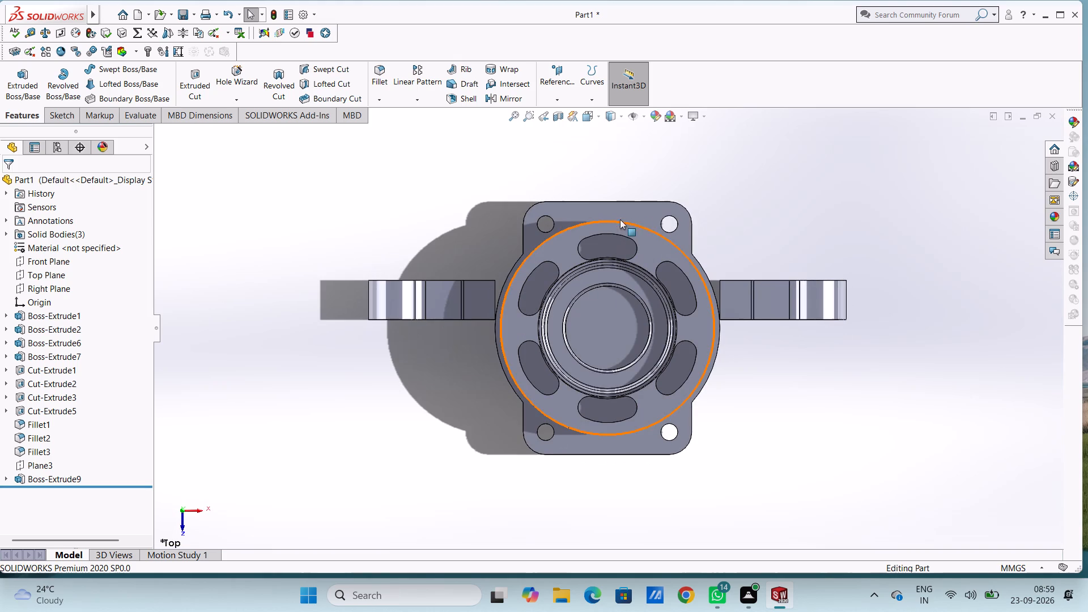
Open a new sketch on the upper face of the square flange plate.
{"action": "left_click", "coordinate": [646, 210]}
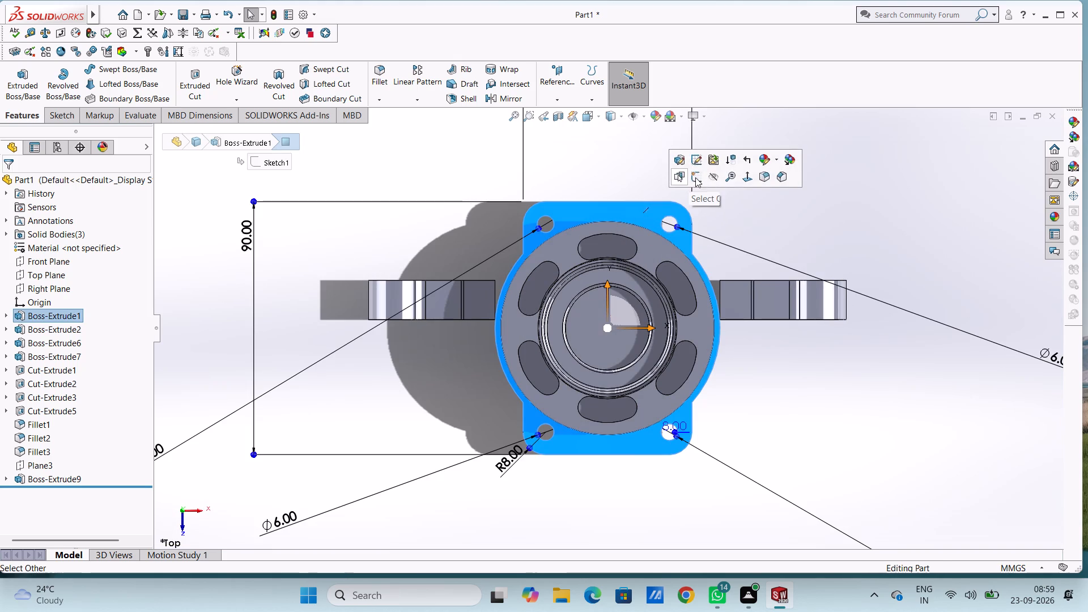
{"action": "left_click", "coordinate": [695, 177]}
{"action": "left_click", "coordinate": [623, 149]}
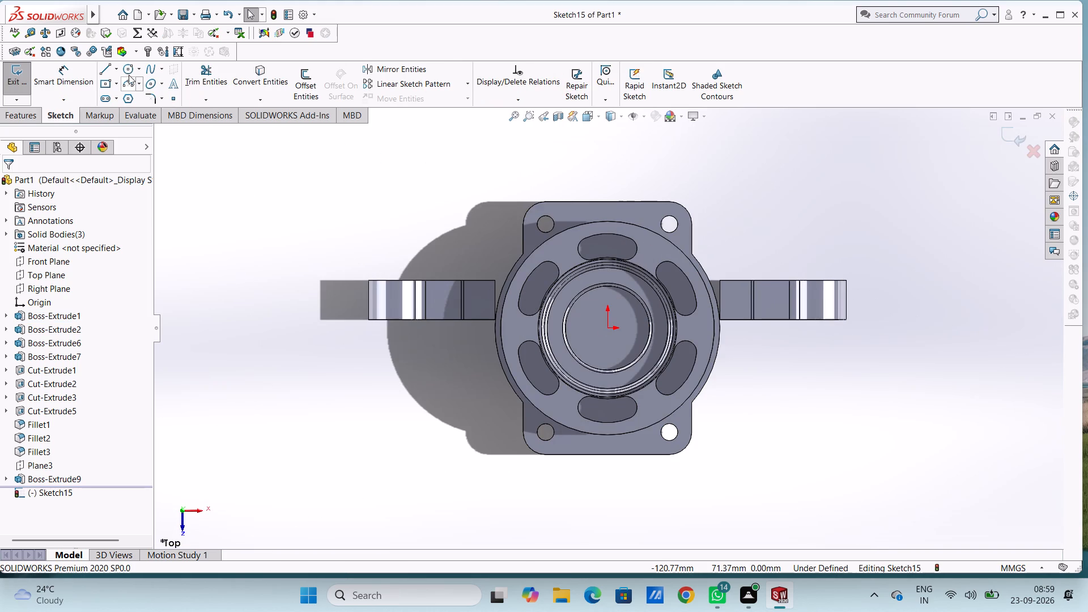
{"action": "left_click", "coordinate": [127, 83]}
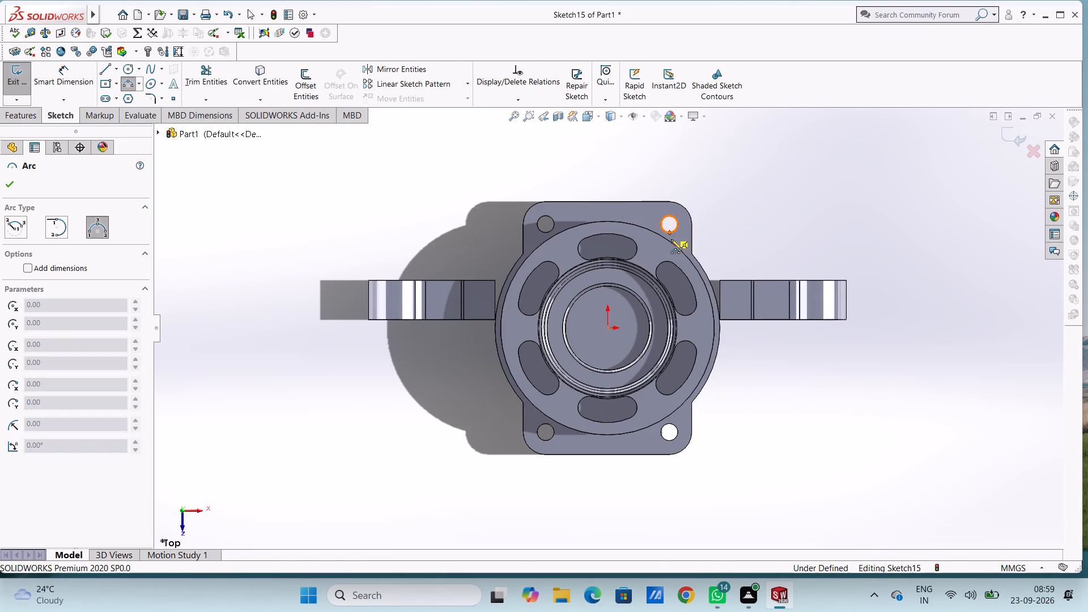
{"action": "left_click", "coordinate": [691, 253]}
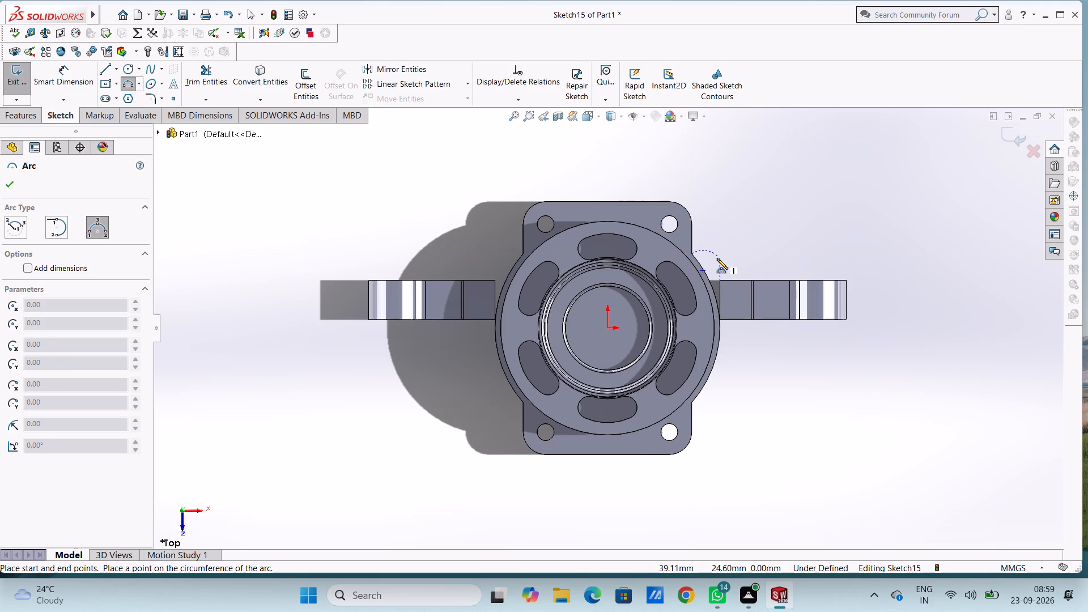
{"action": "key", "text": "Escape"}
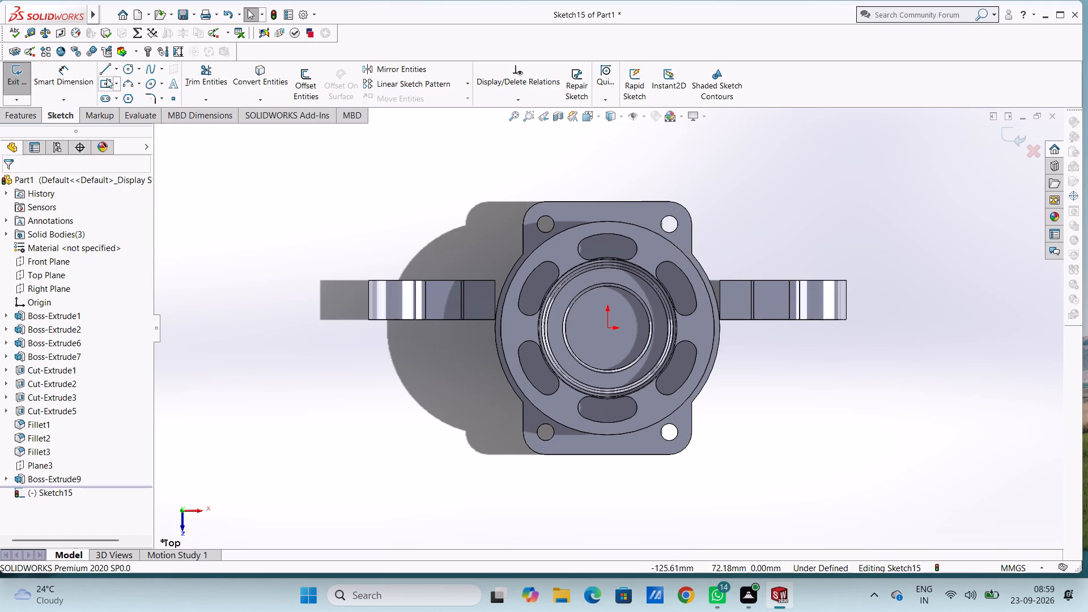
Sketch a slanted line about 39.5 mm long from the flange's right-edge corner at the round body to the right lug eye's upper edge.
{"action": "left_click", "coordinate": [104, 70]}
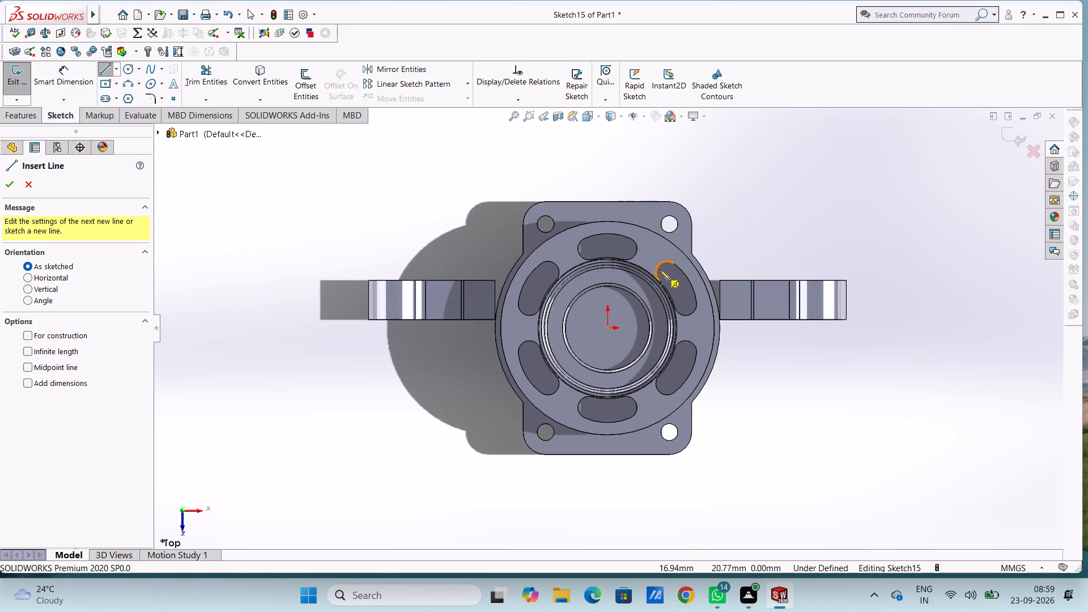
{"action": "left_click", "coordinate": [692, 252]}
{"action": "left_click", "coordinate": [798, 279]}
{"action": "key", "text": "Escape"}
{"action": "key", "text": "Escape"}
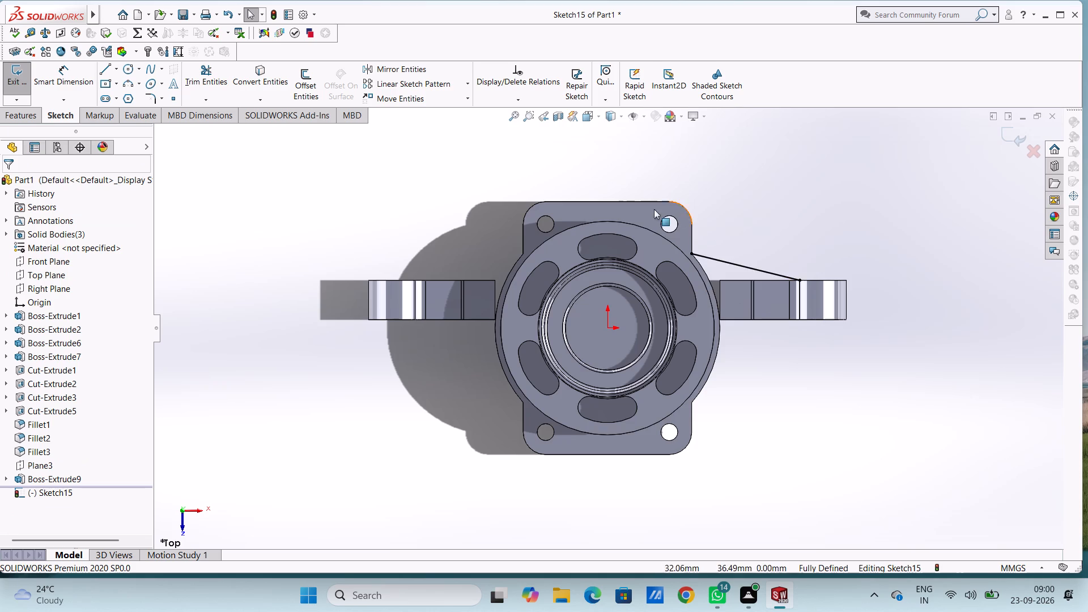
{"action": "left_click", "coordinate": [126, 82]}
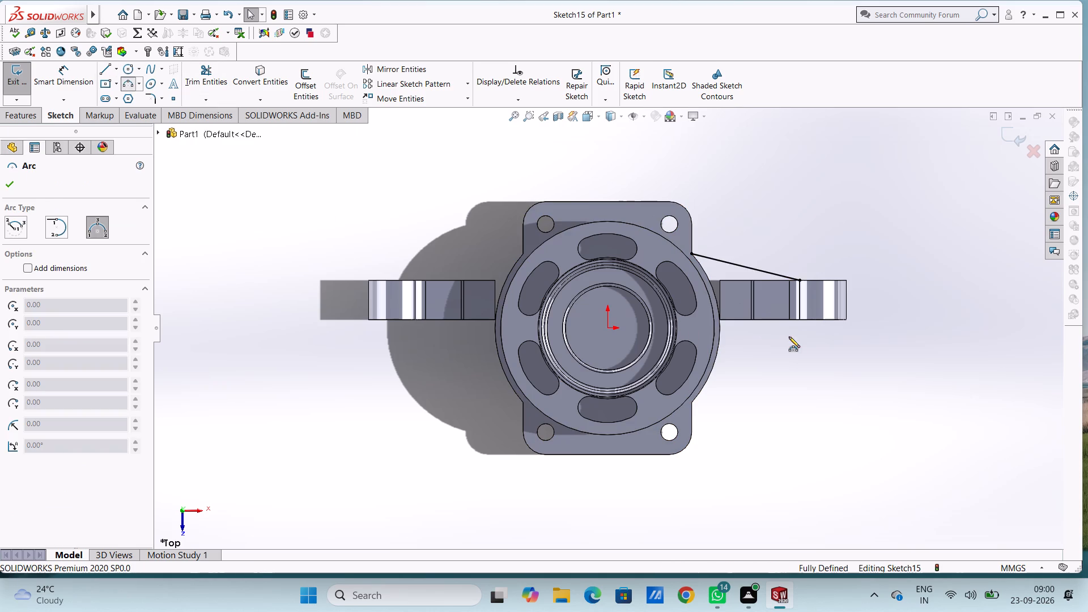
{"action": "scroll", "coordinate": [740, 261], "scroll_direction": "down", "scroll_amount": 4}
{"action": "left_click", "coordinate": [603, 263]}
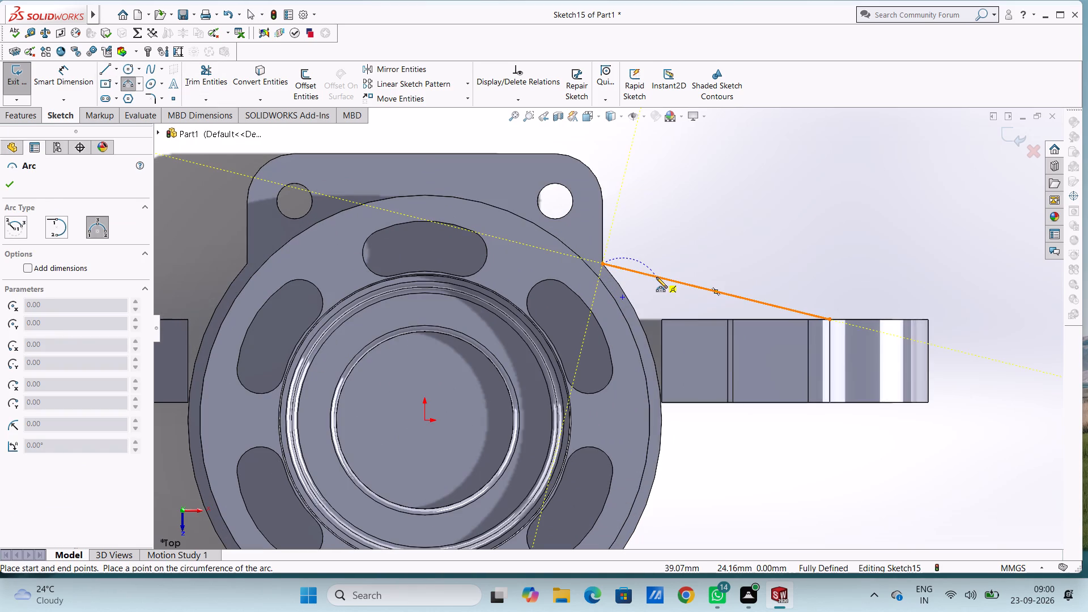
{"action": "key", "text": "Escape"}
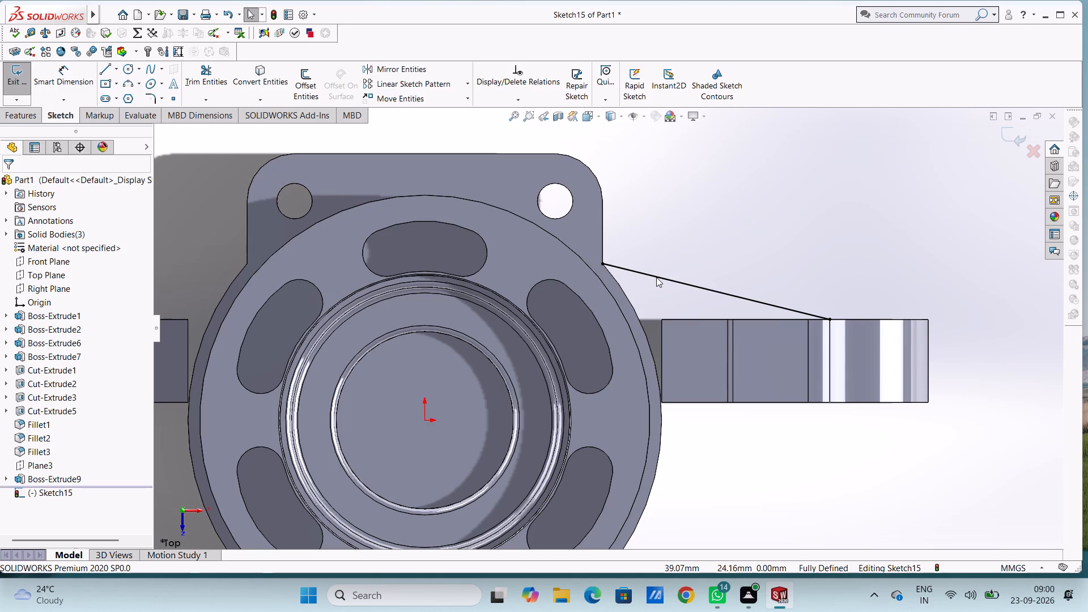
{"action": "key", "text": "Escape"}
Sketch a vertical line about 10.5 mm long along the flange's right edge, from the rounded corner's end to the slanted line's start.
{"action": "left_click", "coordinate": [107, 67]}
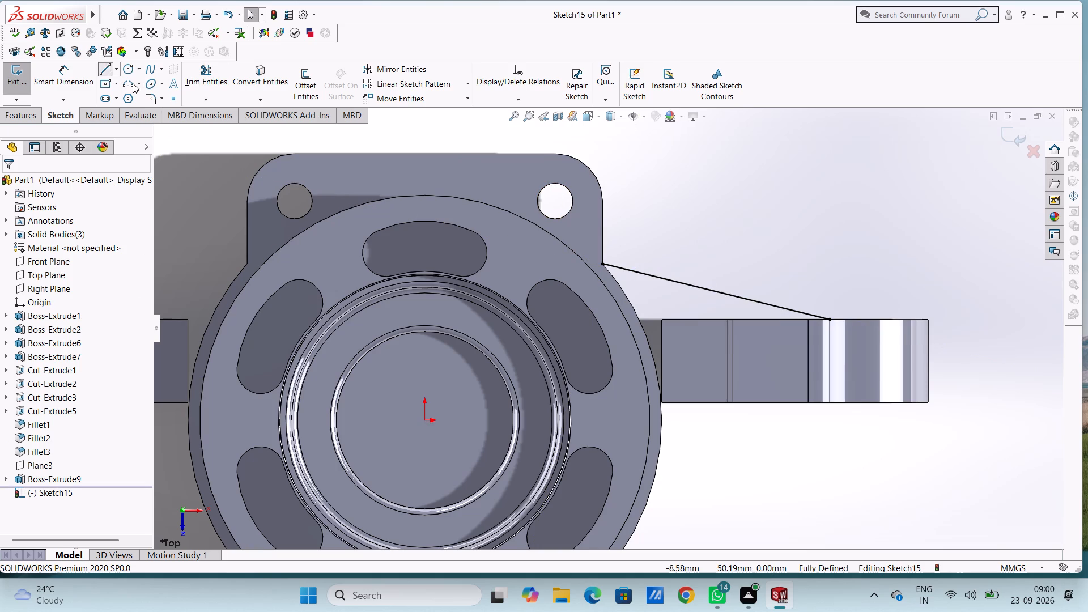
{"action": "left_click", "coordinate": [603, 199]}
{"action": "left_click", "coordinate": [603, 263]}
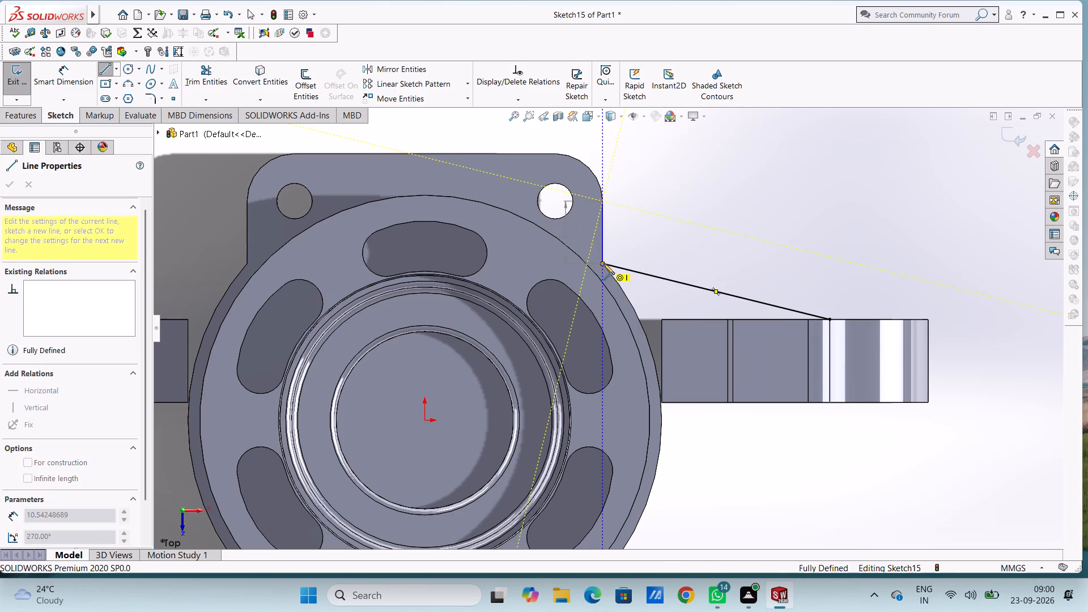
{"action": "key", "text": "Escape"}
{"action": "key", "text": "Escape"}
{"action": "key", "text": "Escape"}
{"action": "key", "text": "Escape"}
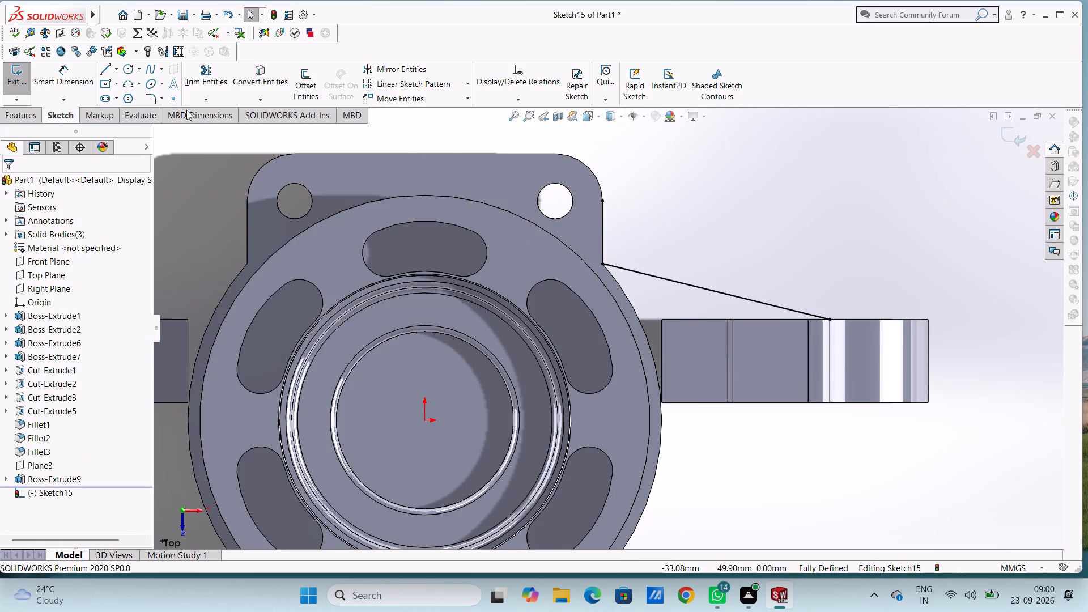
Apply a 10 mm sketch fillet to the corner between the vertical line and the slanted line.
{"action": "left_click", "coordinate": [153, 98]}
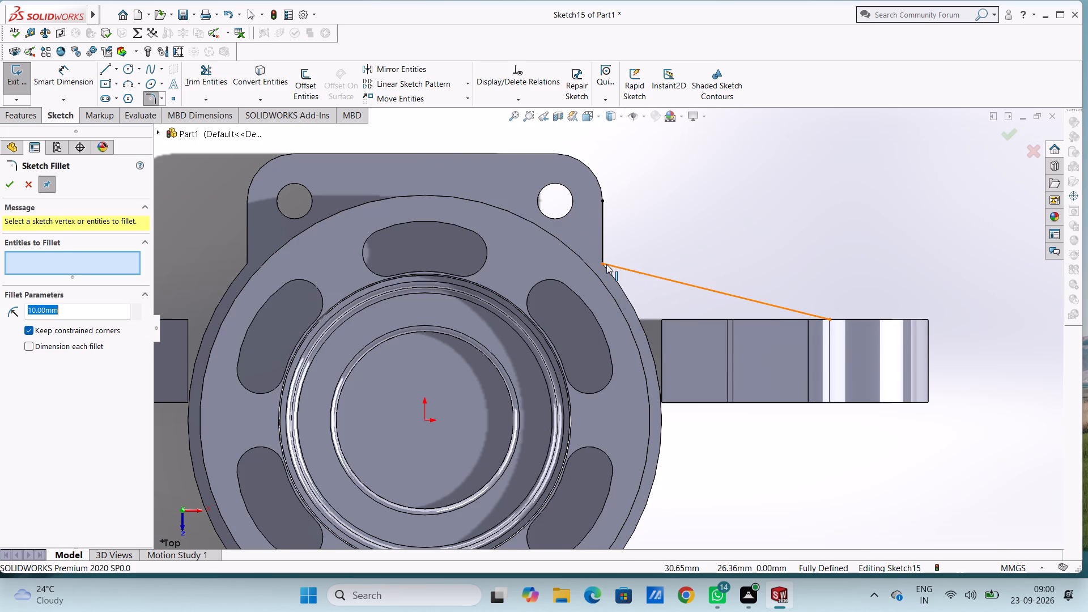
{"action": "left_click", "coordinate": [600, 262]}
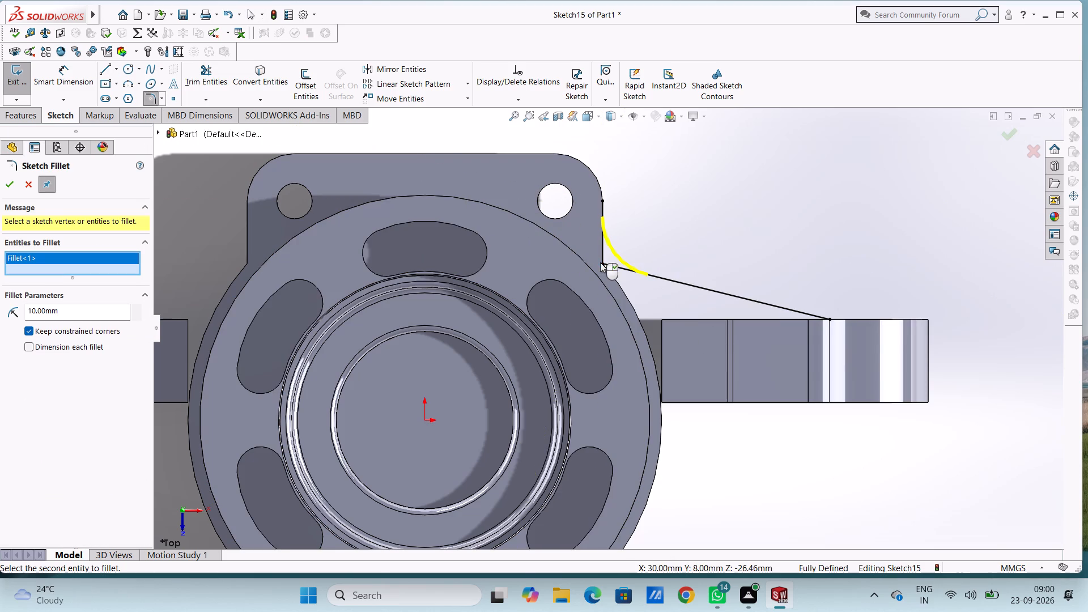
{"action": "left_click", "coordinate": [10, 185]}
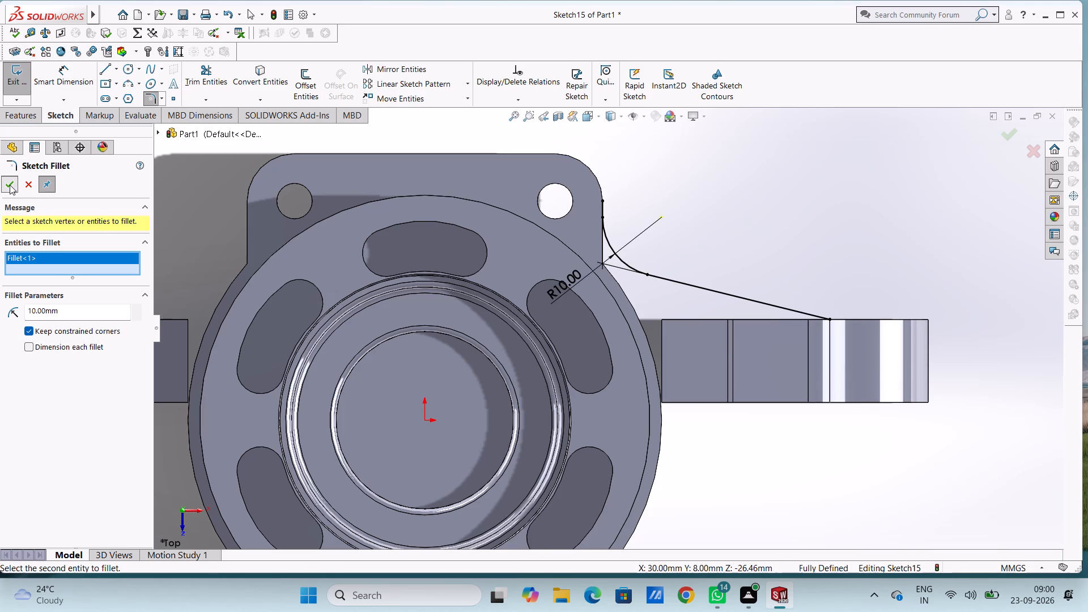
{"action": "left_click", "coordinate": [10, 185]}
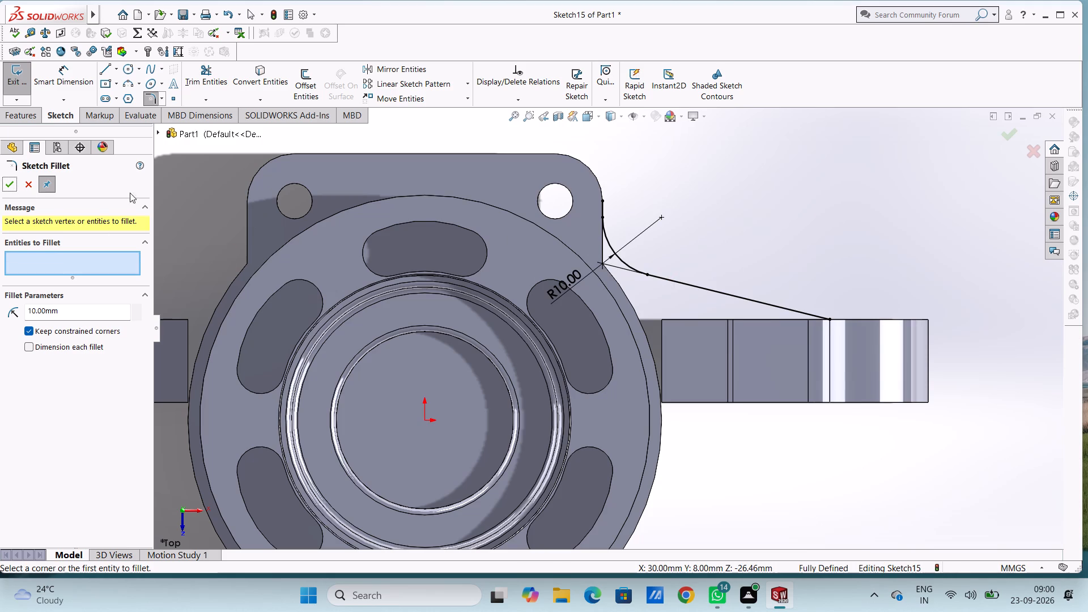
{"action": "left_click", "coordinate": [12, 185]}
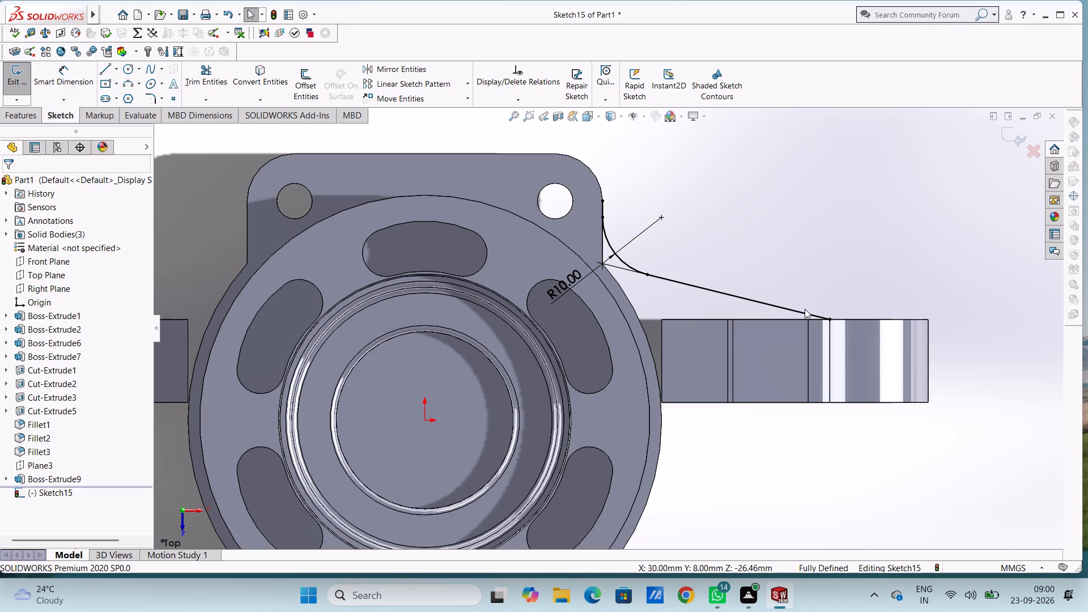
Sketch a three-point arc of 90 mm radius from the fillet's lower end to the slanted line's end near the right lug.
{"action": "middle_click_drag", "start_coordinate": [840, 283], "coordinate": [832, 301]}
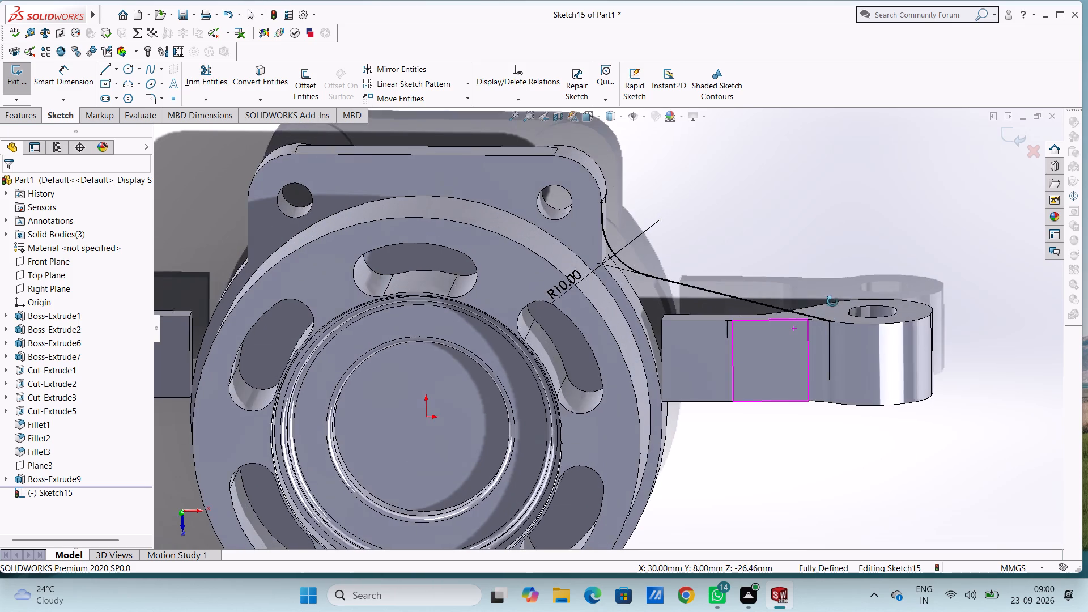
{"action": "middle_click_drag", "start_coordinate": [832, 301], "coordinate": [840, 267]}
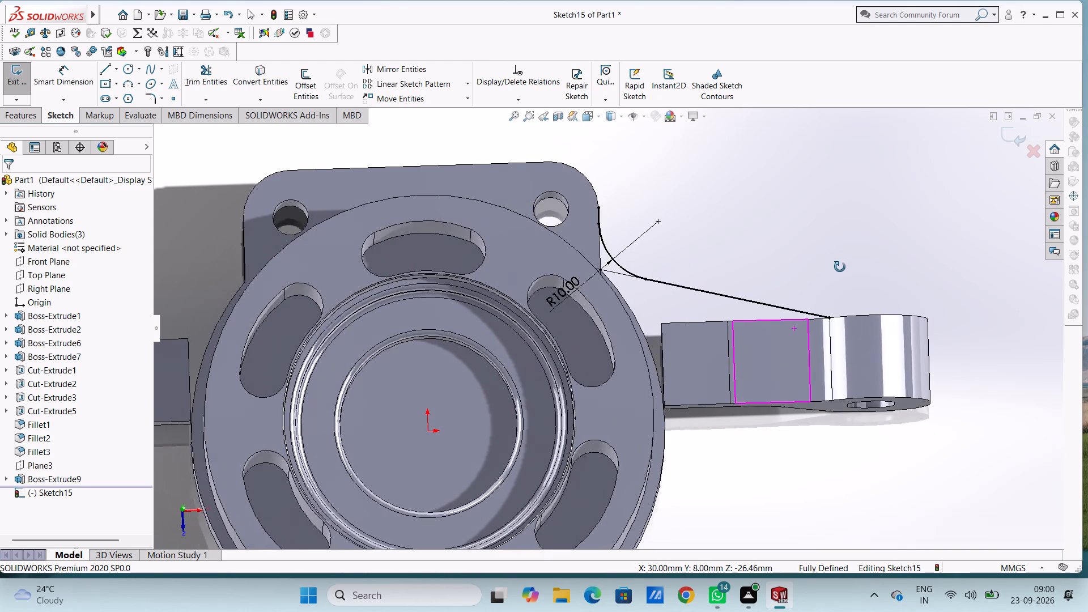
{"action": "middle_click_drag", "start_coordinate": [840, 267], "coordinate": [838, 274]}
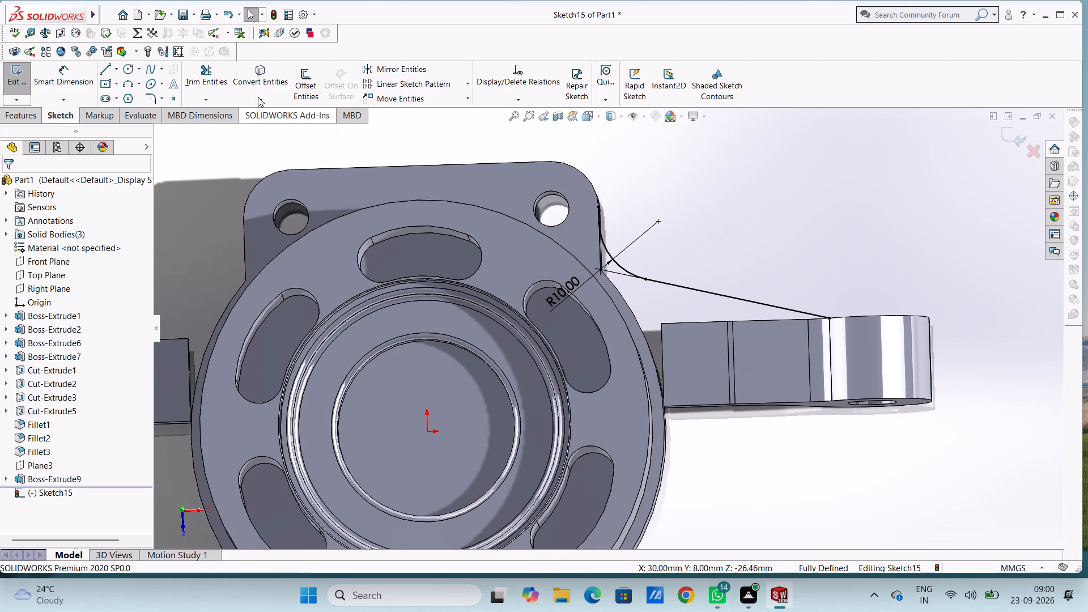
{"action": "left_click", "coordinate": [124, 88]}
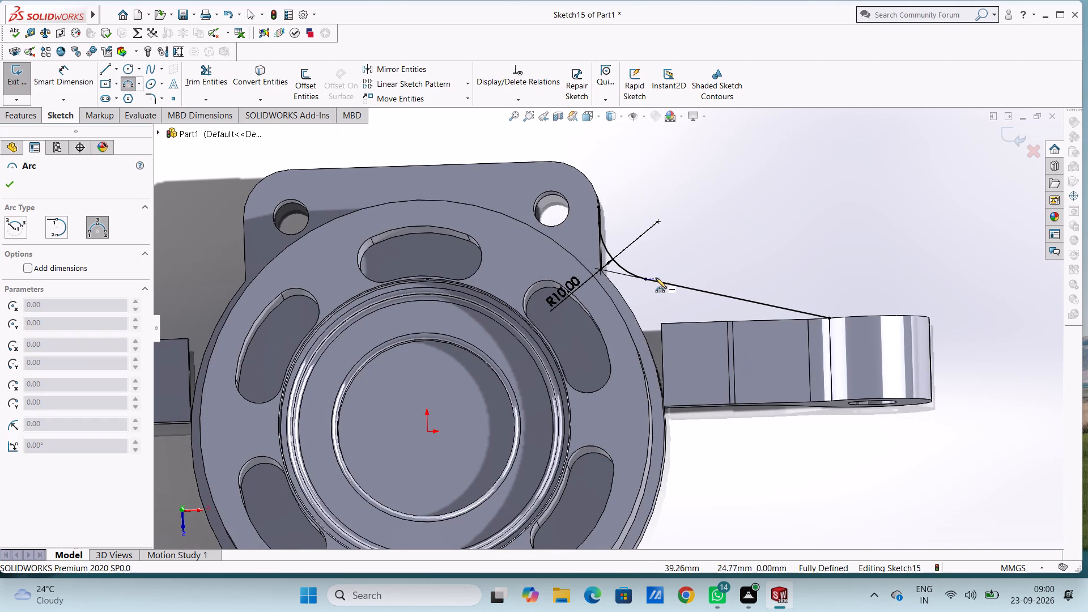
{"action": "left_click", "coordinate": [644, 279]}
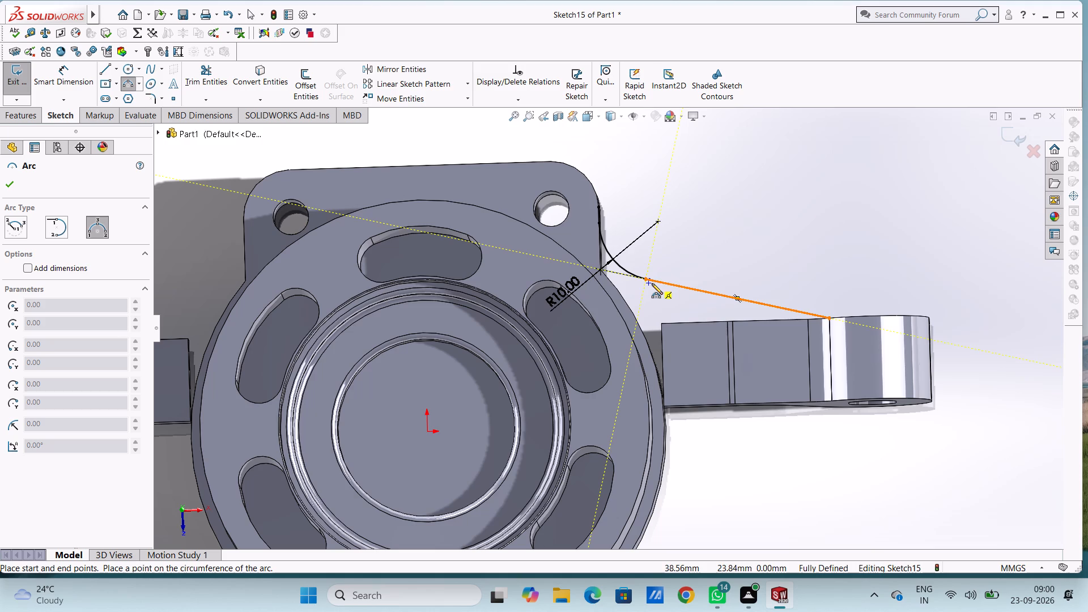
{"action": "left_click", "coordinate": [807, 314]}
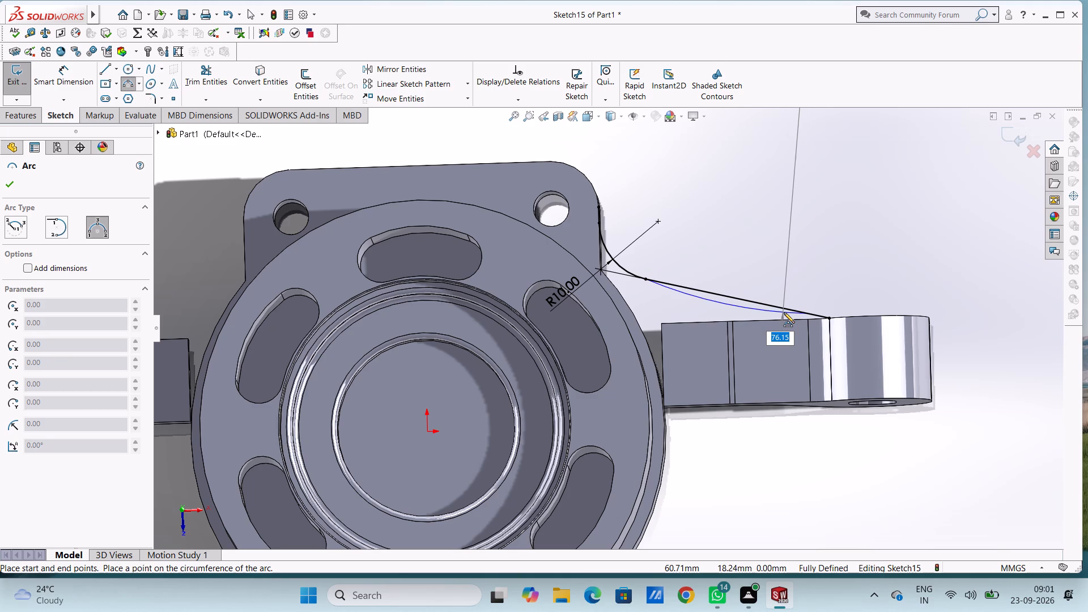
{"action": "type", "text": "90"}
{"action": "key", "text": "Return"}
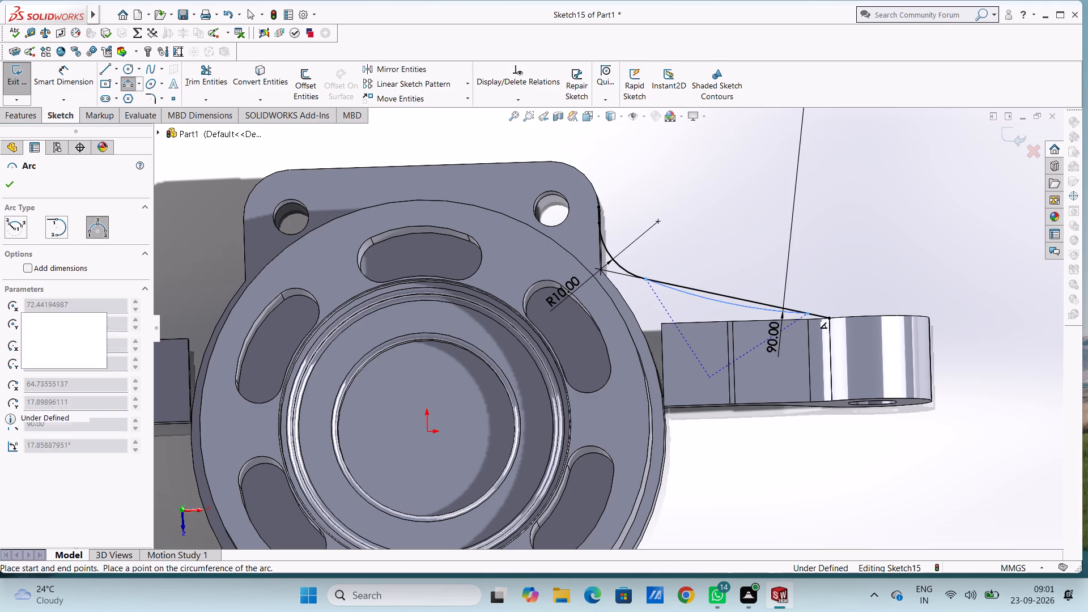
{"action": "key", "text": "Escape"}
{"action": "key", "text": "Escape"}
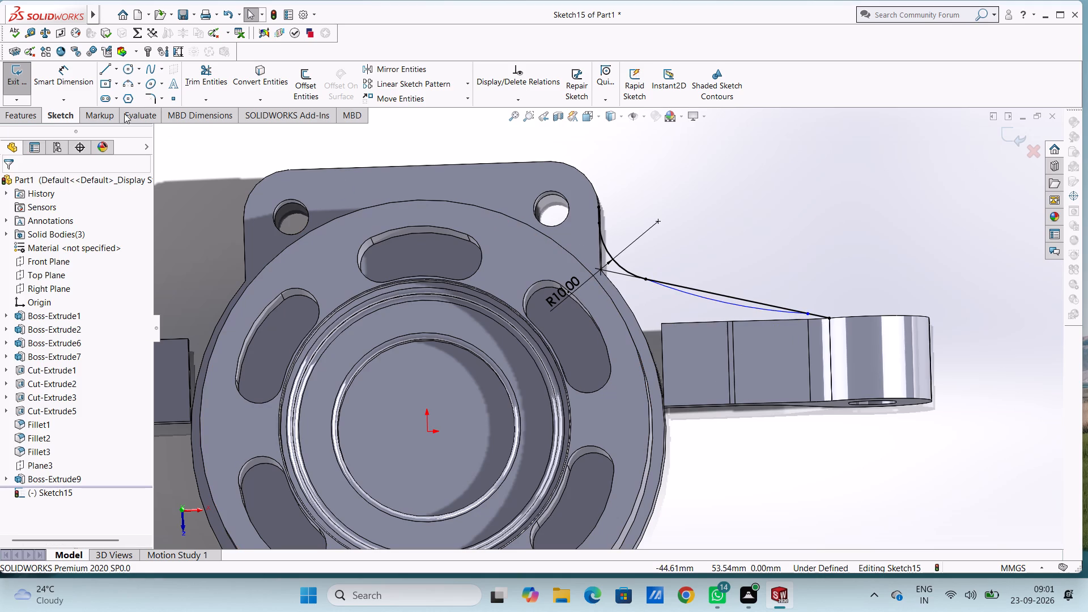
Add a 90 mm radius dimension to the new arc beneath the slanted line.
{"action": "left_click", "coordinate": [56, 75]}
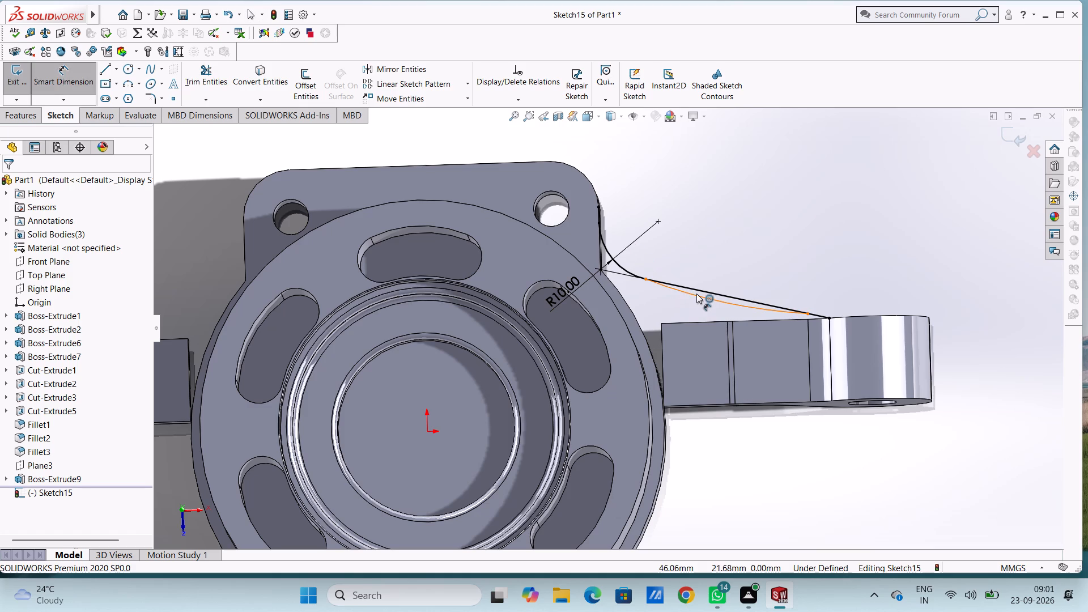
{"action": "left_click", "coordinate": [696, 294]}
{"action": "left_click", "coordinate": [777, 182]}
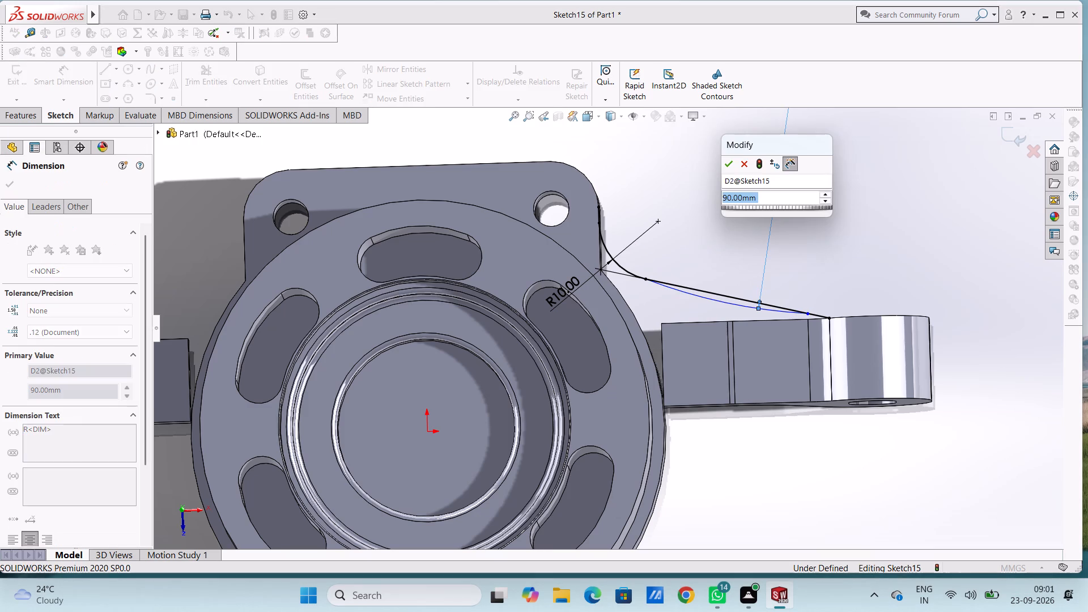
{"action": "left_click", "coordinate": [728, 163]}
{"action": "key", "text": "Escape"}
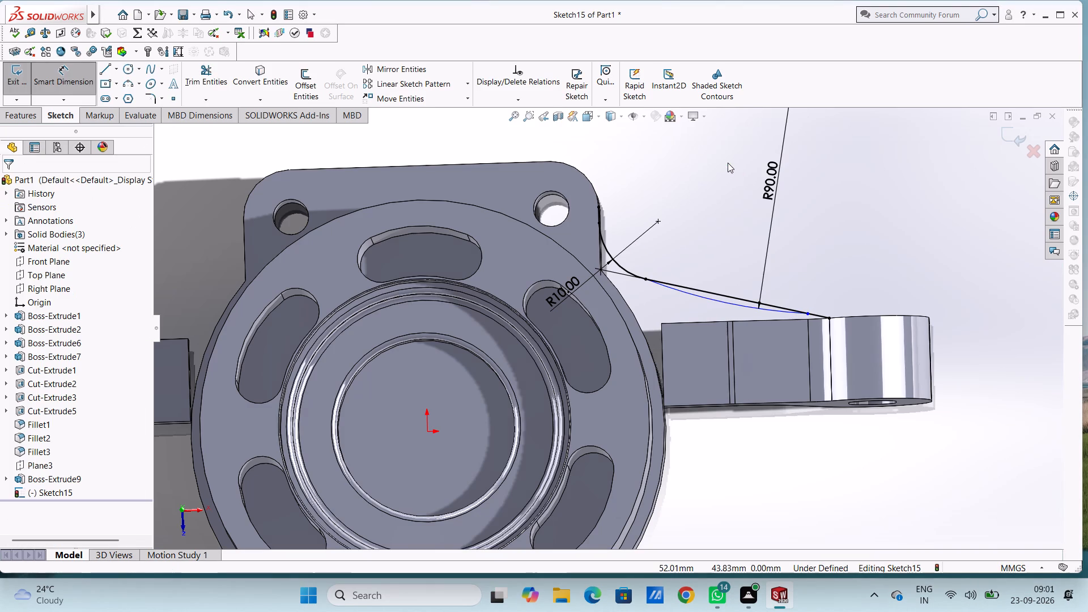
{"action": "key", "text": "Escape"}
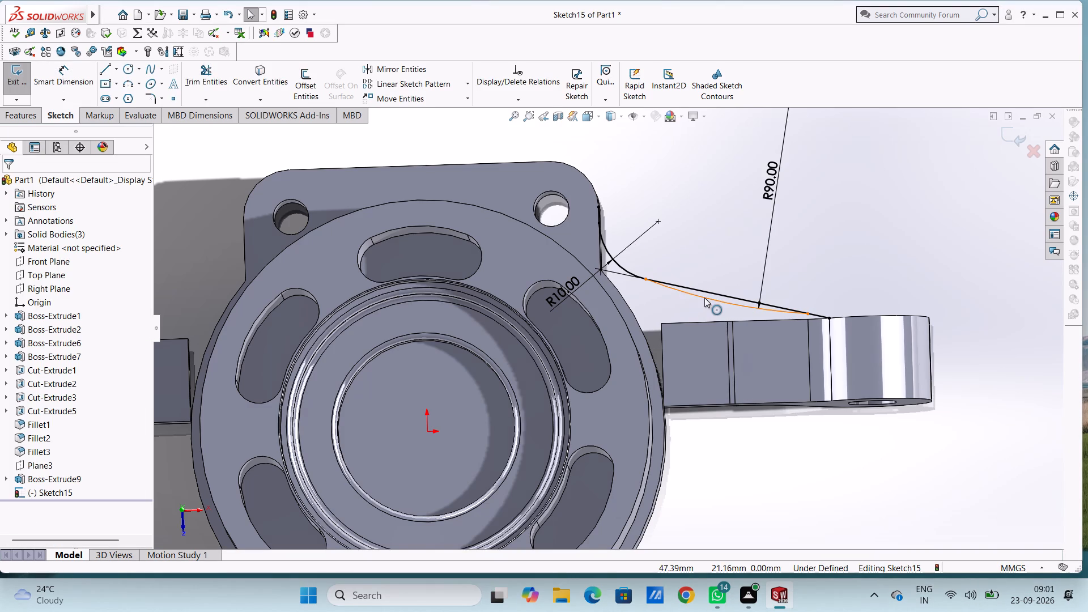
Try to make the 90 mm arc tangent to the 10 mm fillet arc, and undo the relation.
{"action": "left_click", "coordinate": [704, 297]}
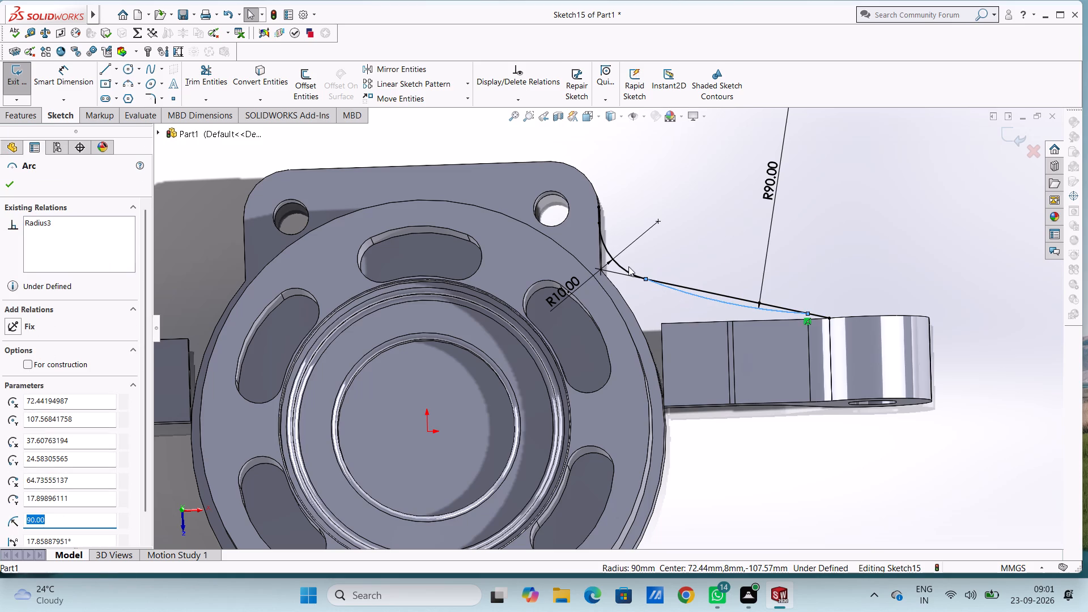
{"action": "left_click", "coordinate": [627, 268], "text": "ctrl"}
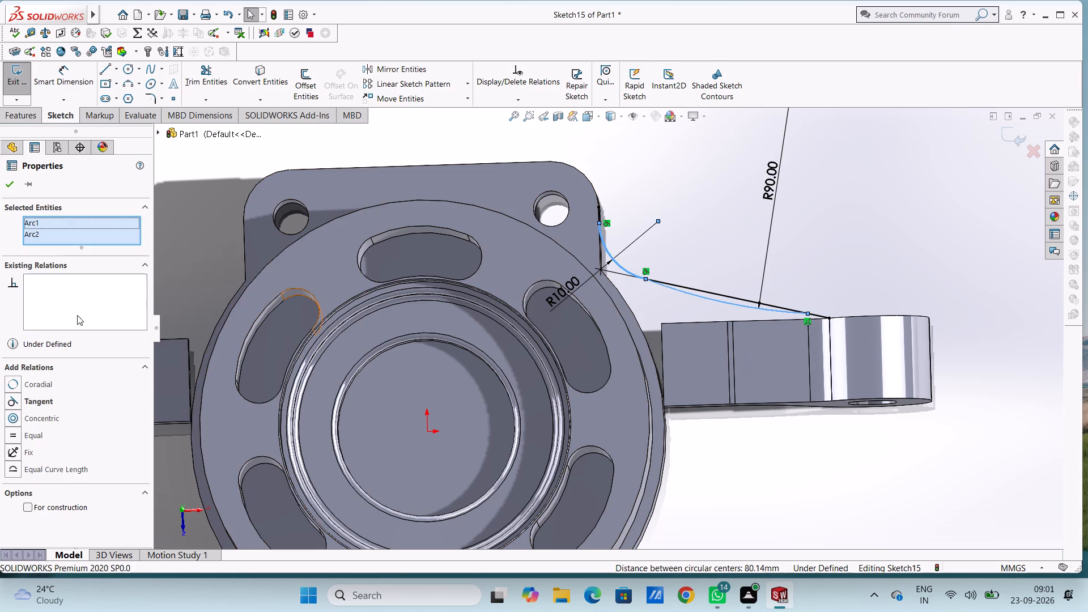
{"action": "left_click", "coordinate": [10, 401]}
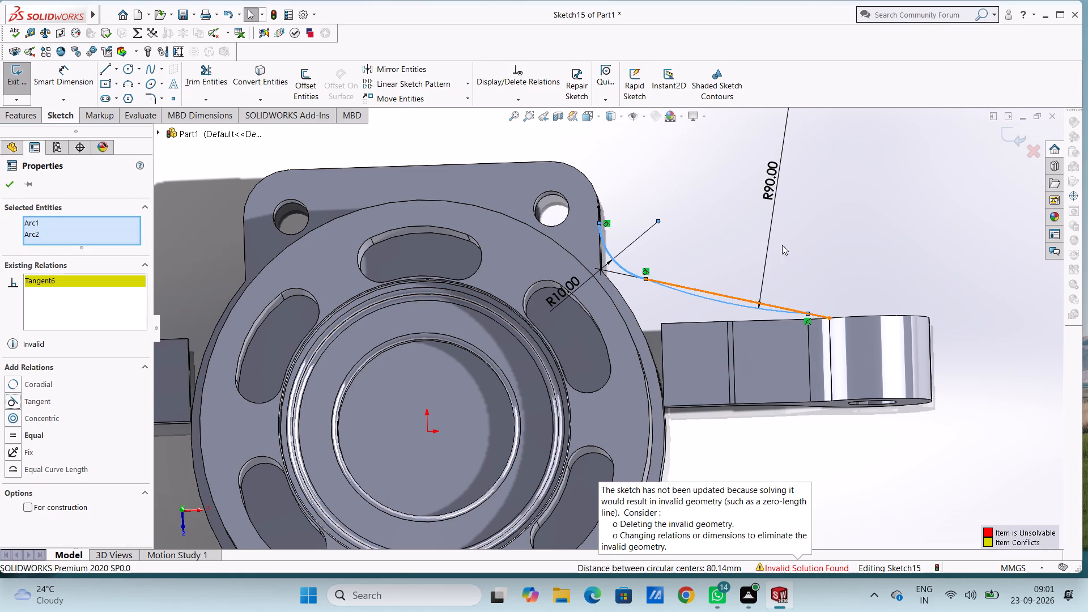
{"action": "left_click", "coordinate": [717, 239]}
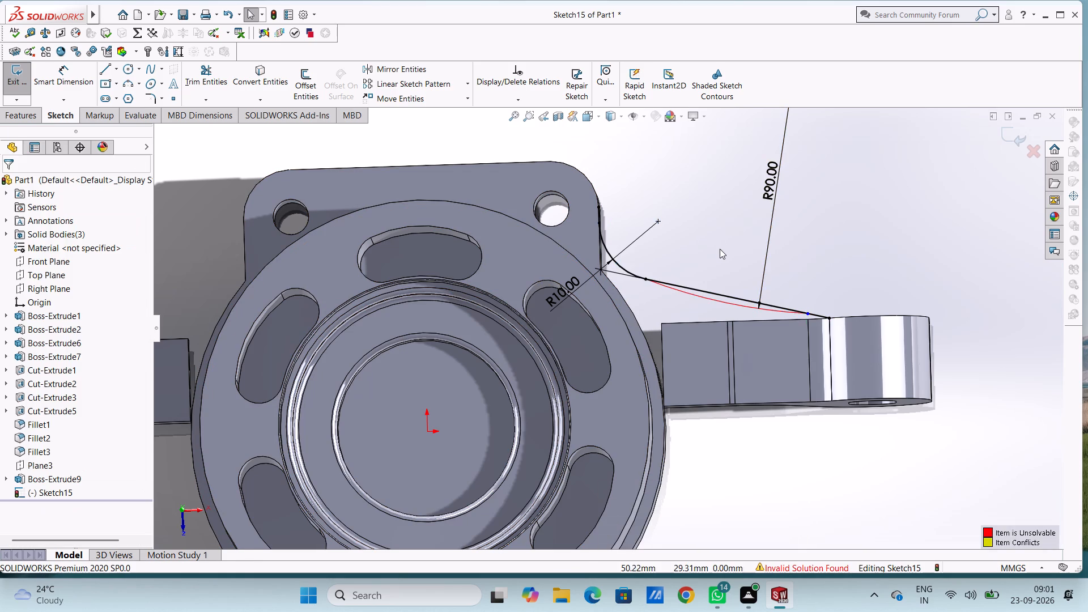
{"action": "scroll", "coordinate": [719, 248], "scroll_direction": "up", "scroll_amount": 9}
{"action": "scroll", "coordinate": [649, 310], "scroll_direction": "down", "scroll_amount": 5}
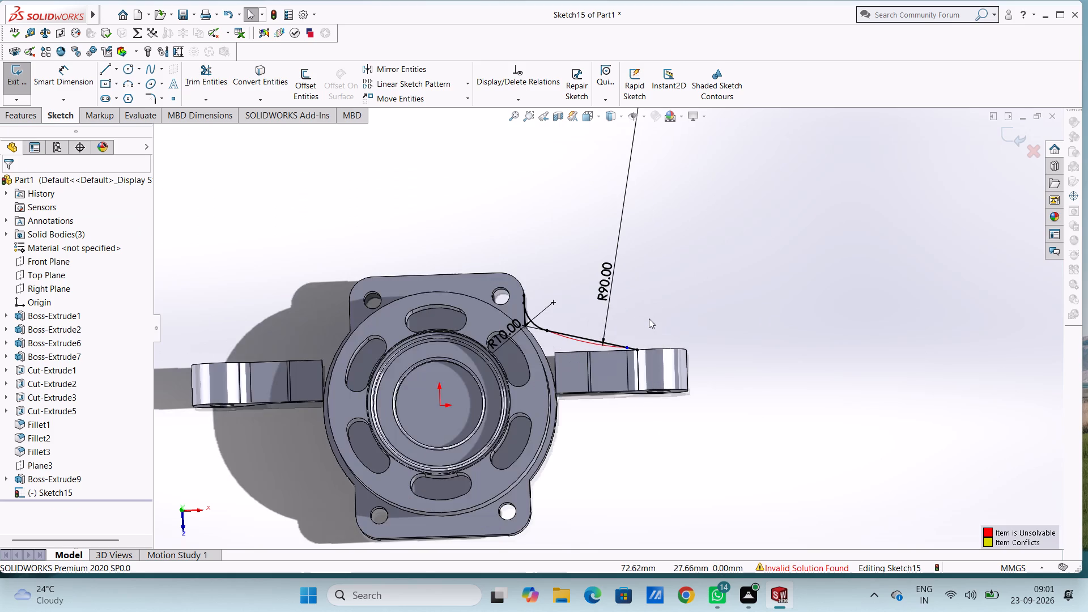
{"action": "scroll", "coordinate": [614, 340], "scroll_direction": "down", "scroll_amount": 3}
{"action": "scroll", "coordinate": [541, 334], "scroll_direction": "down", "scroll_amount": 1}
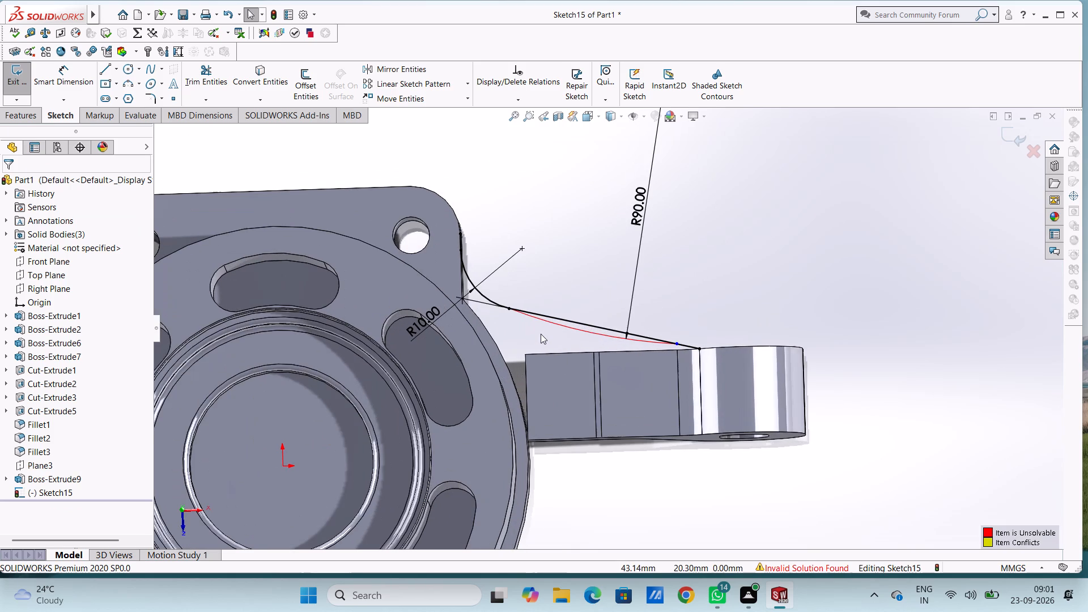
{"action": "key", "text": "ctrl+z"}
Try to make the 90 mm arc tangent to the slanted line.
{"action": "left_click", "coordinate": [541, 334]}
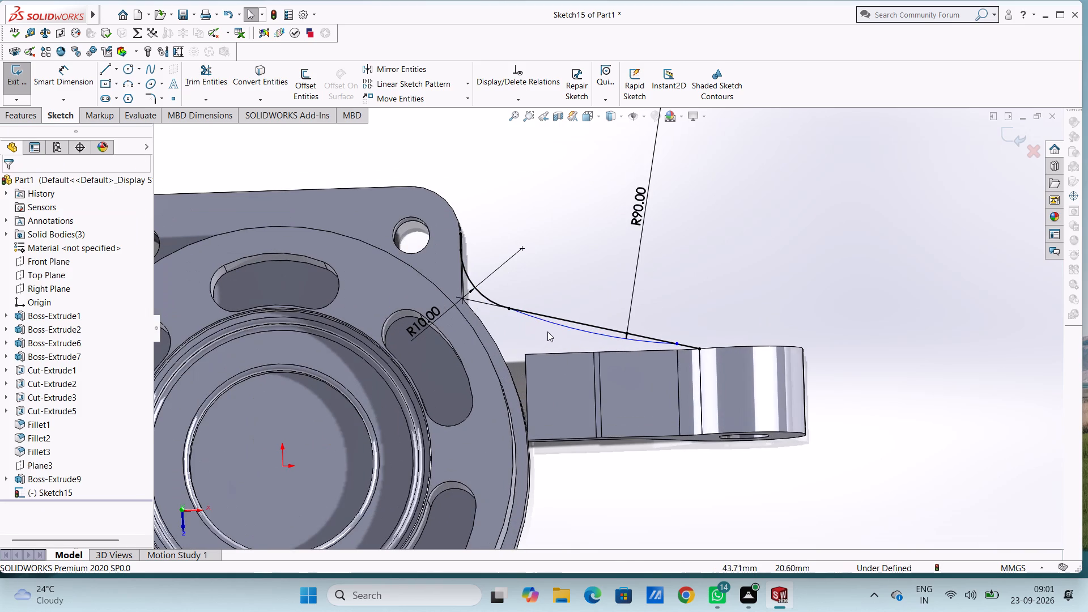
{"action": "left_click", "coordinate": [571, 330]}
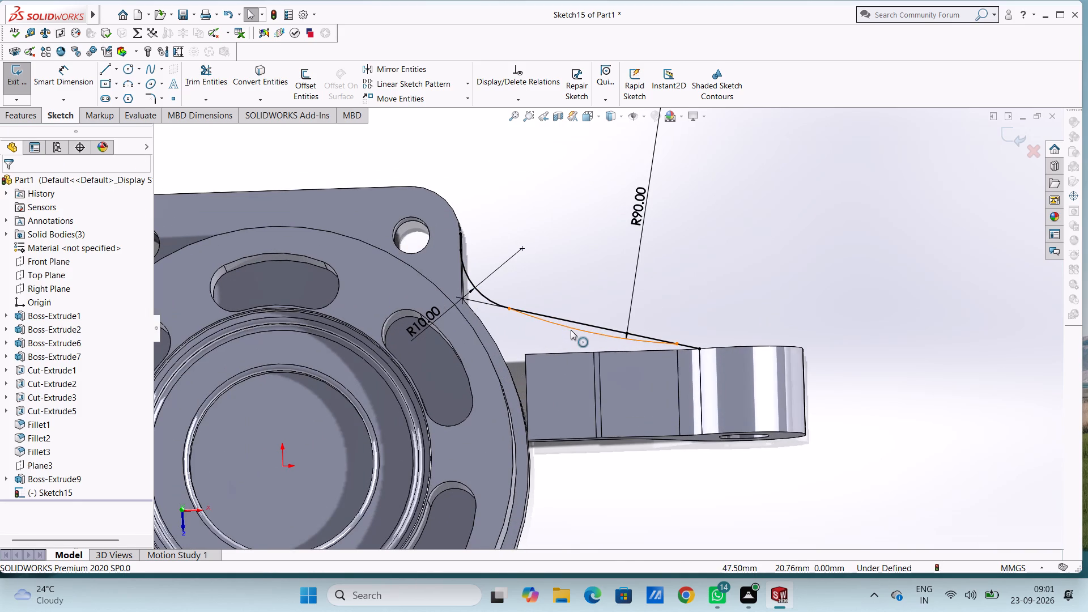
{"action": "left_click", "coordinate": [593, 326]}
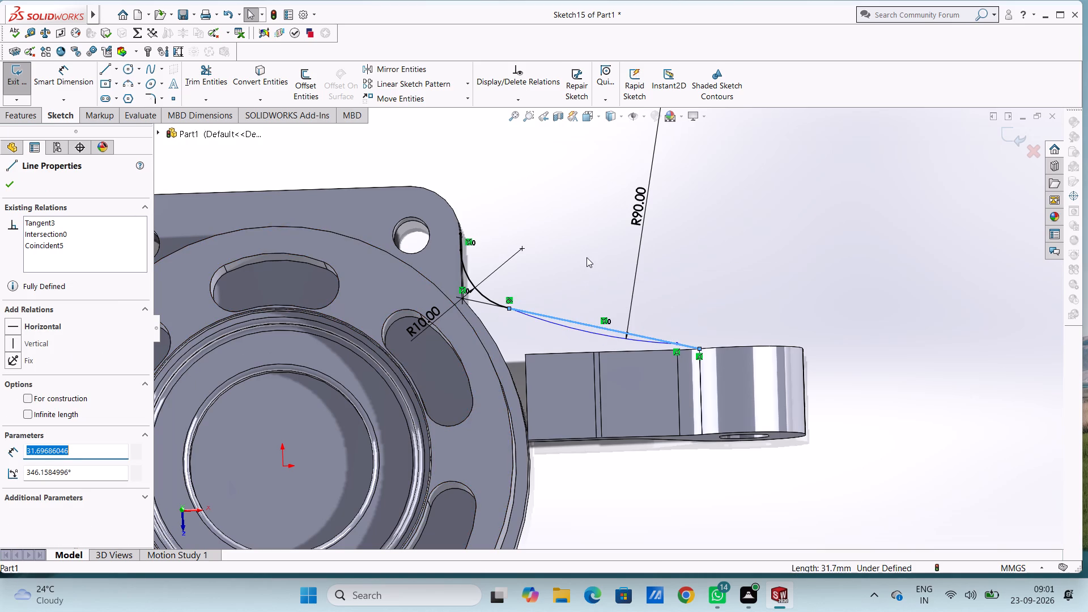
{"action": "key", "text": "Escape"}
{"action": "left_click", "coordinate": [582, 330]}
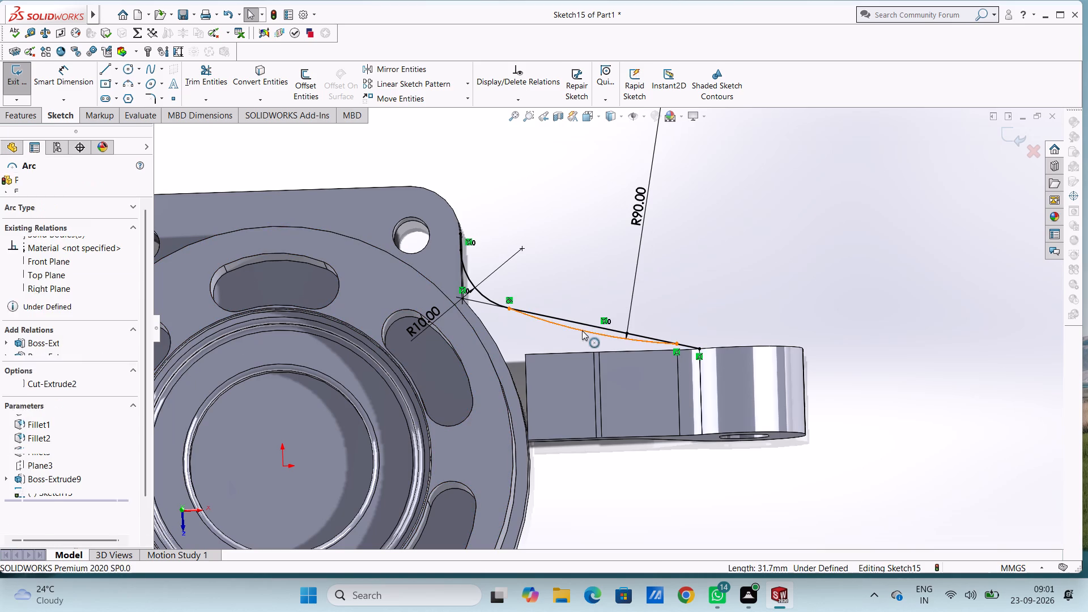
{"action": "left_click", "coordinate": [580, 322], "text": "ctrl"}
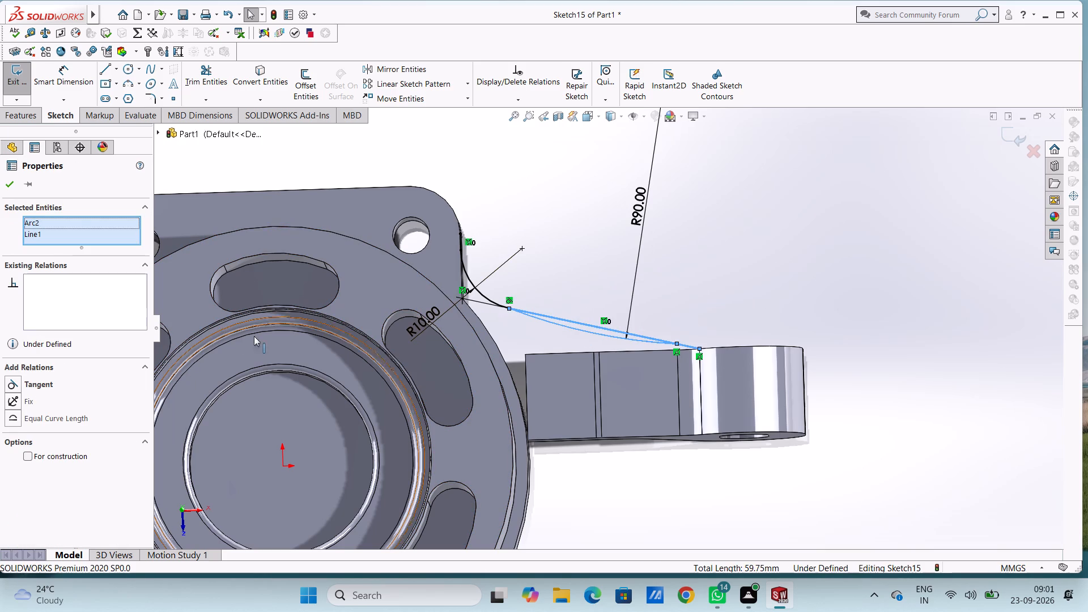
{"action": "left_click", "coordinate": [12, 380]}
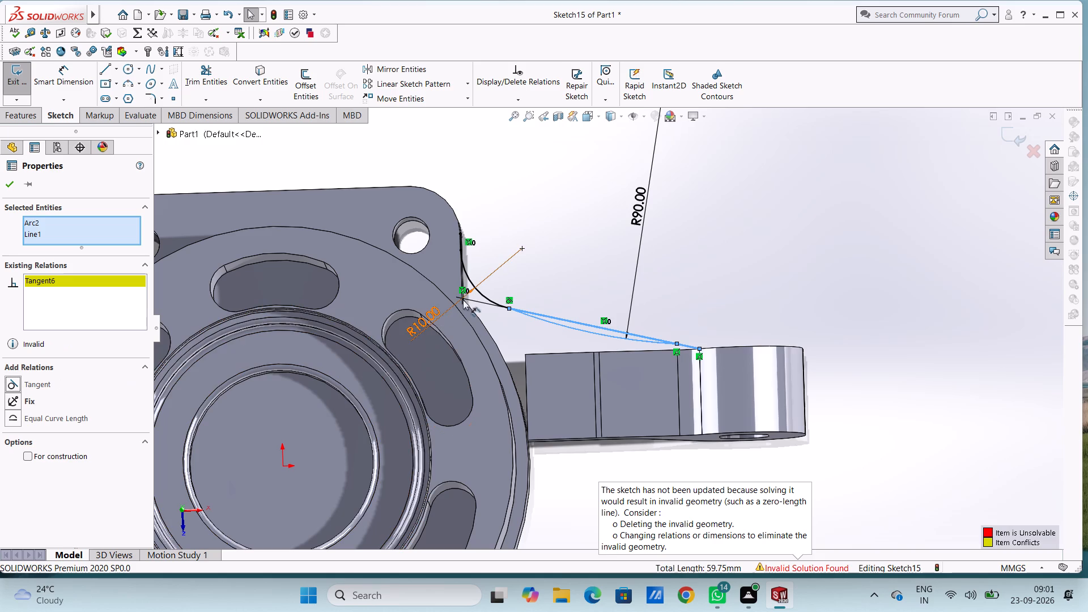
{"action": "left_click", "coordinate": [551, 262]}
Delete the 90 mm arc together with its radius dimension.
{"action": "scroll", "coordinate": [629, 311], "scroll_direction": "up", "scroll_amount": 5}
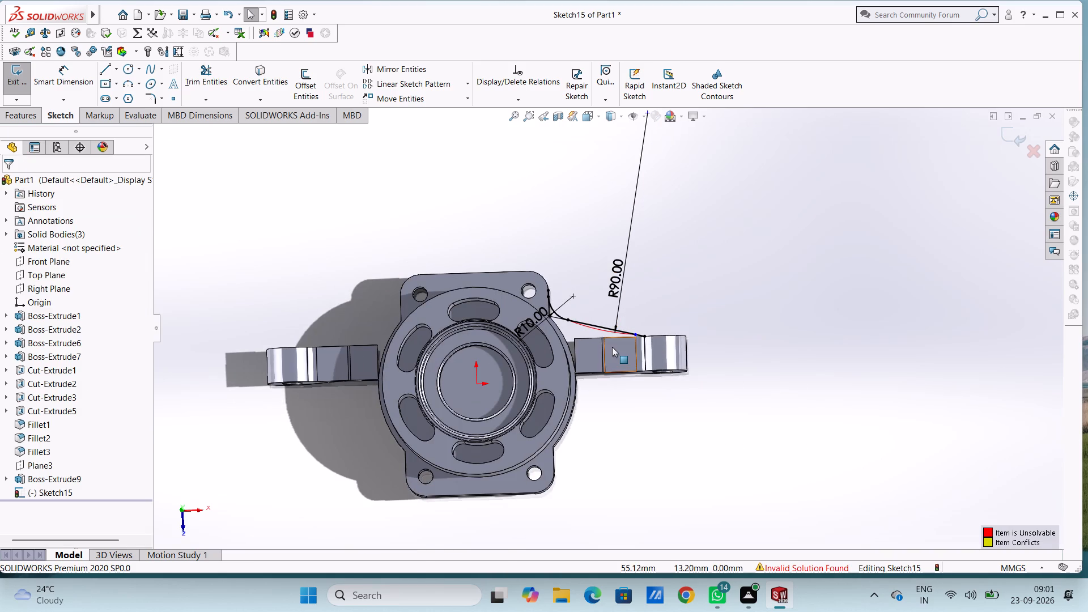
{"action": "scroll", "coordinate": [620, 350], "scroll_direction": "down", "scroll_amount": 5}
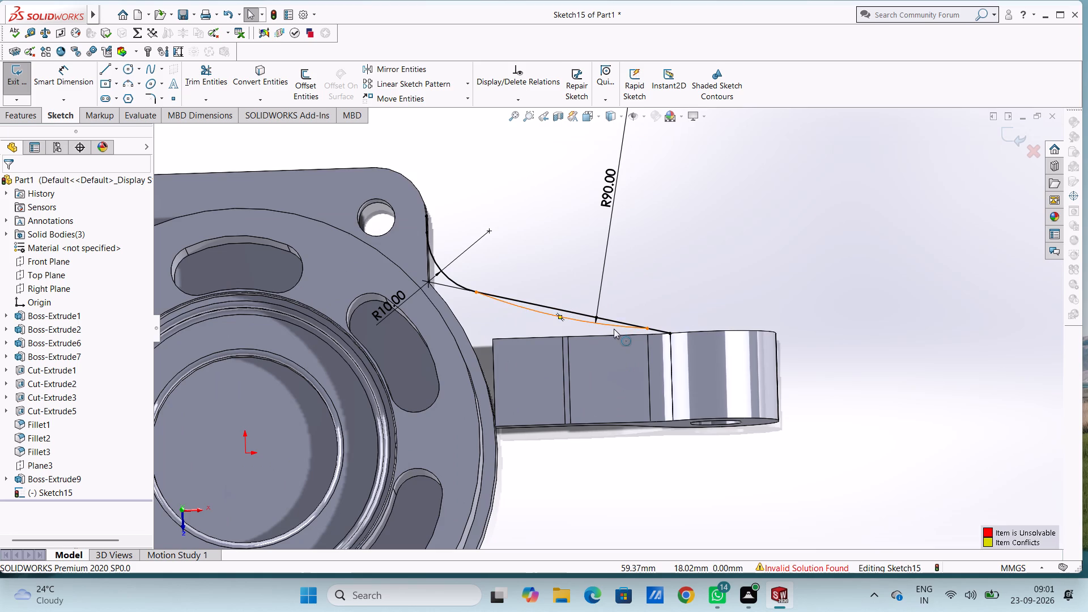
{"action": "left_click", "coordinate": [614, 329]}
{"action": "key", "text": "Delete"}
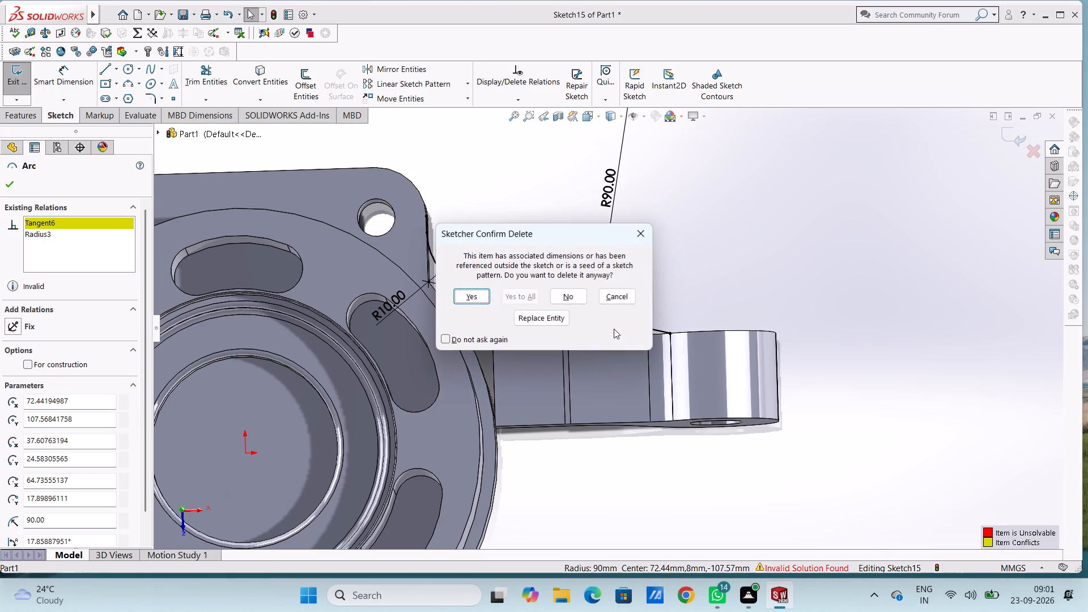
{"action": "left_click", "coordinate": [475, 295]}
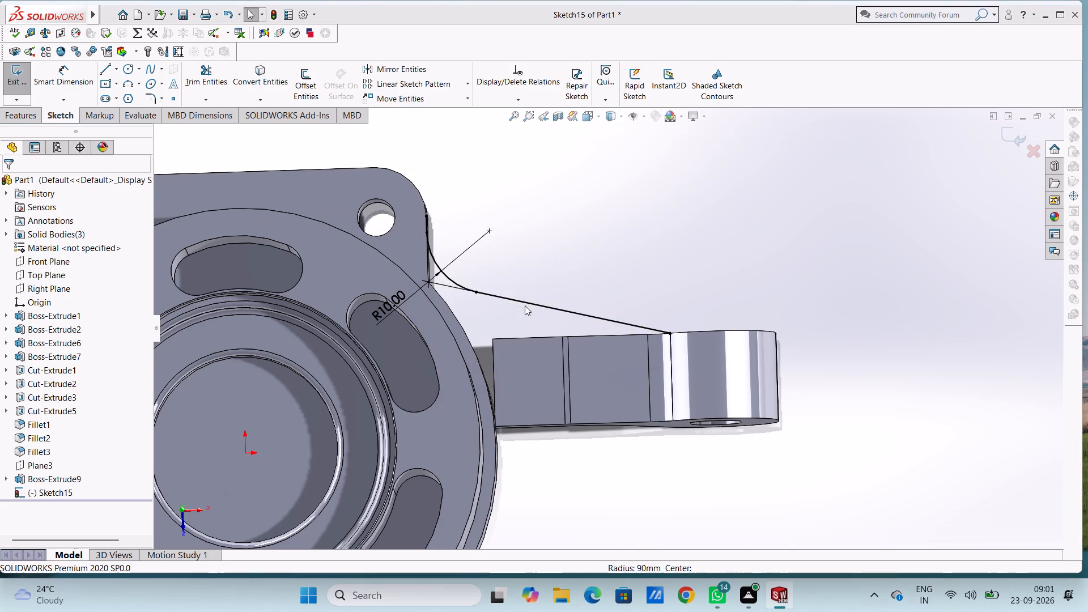
Delete the slanted line between the 10 mm fillet arc and the right lug eye.
{"action": "left_click", "coordinate": [532, 304]}
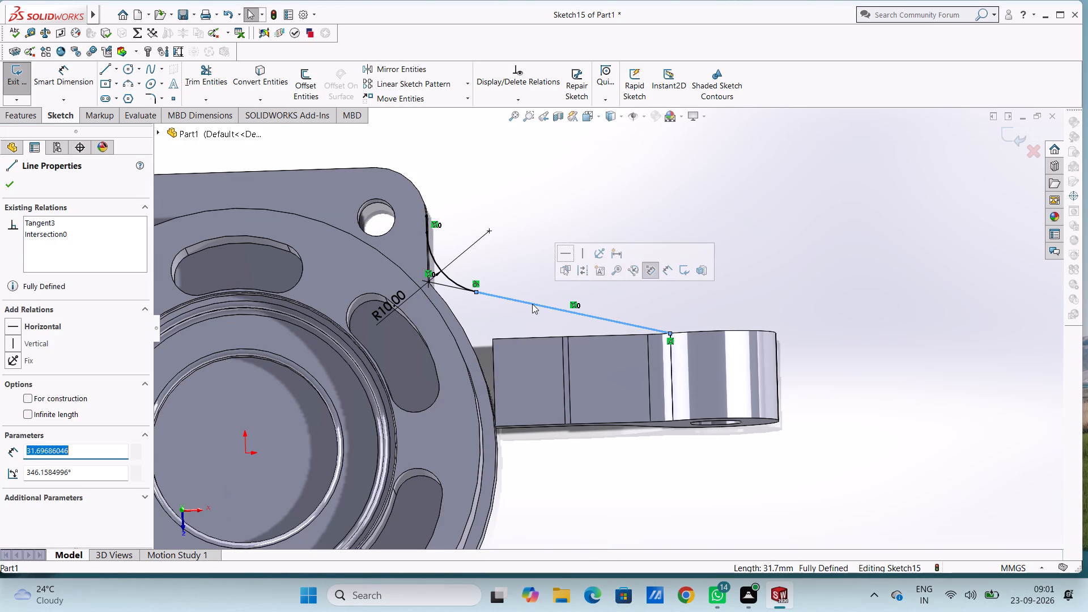
{"action": "key", "text": "Delete"}
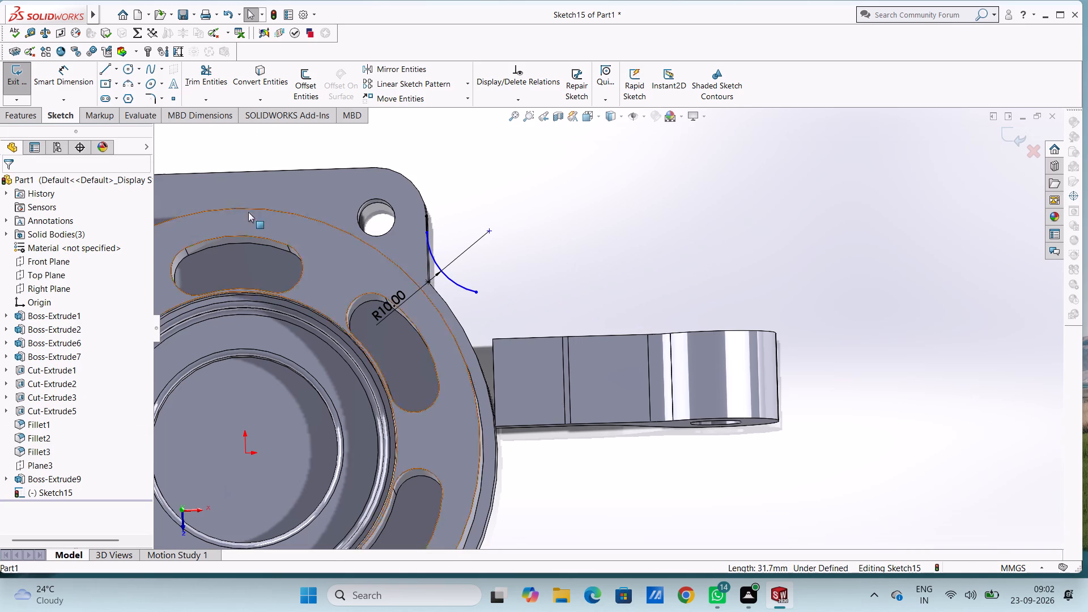
Sketch a line about 4 mm long inward along the lug's upper edge from the eye, continuing with a 28.2 mm slanted line to the fillet arc's end.
{"action": "left_click", "coordinate": [102, 71]}
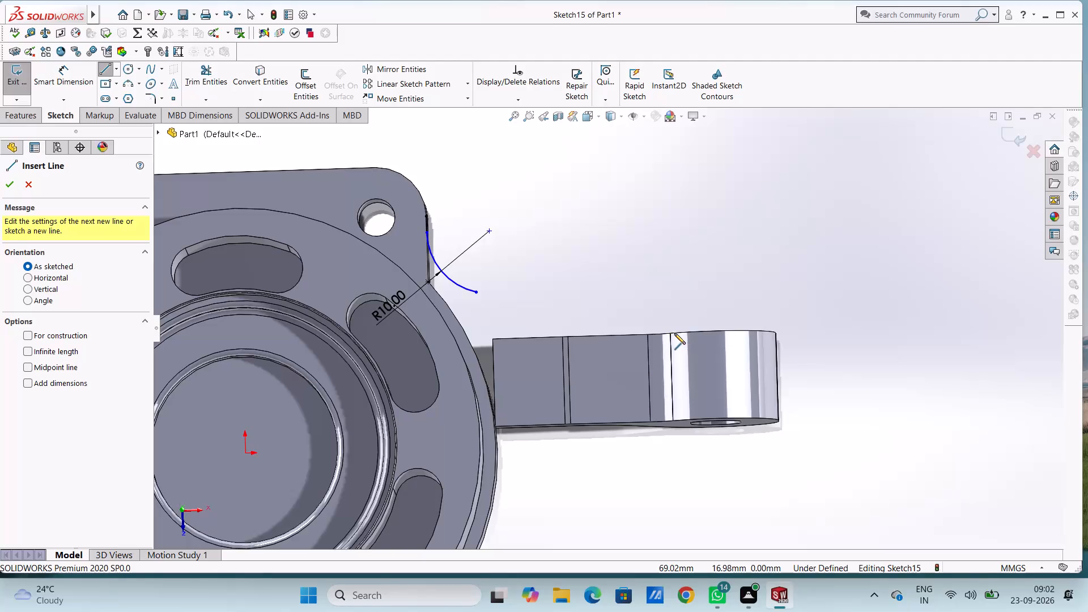
{"action": "left_click", "coordinate": [668, 333]}
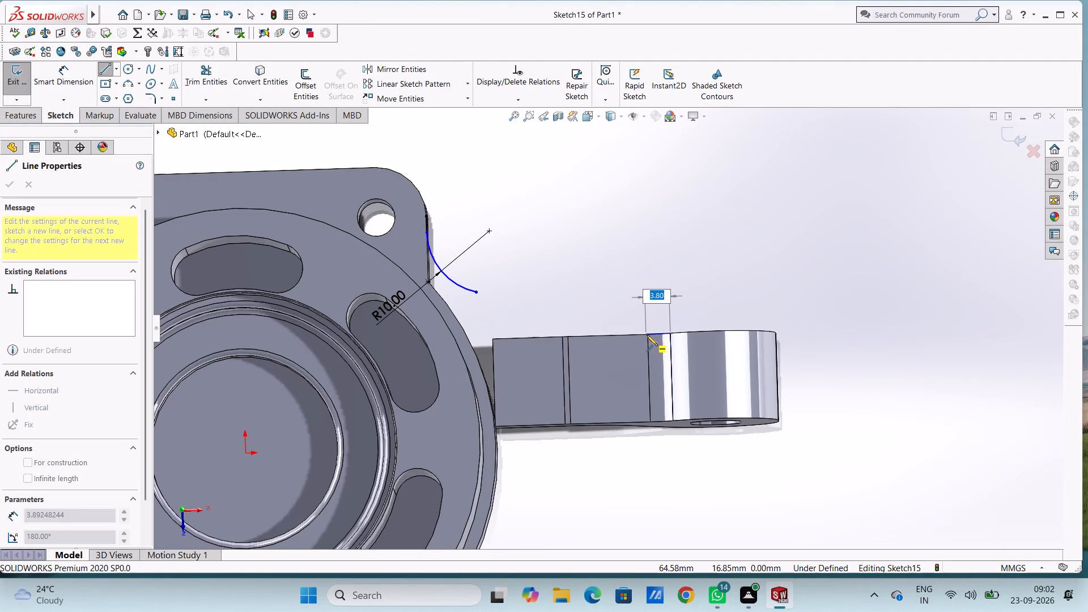
{"action": "left_click", "coordinate": [648, 335]}
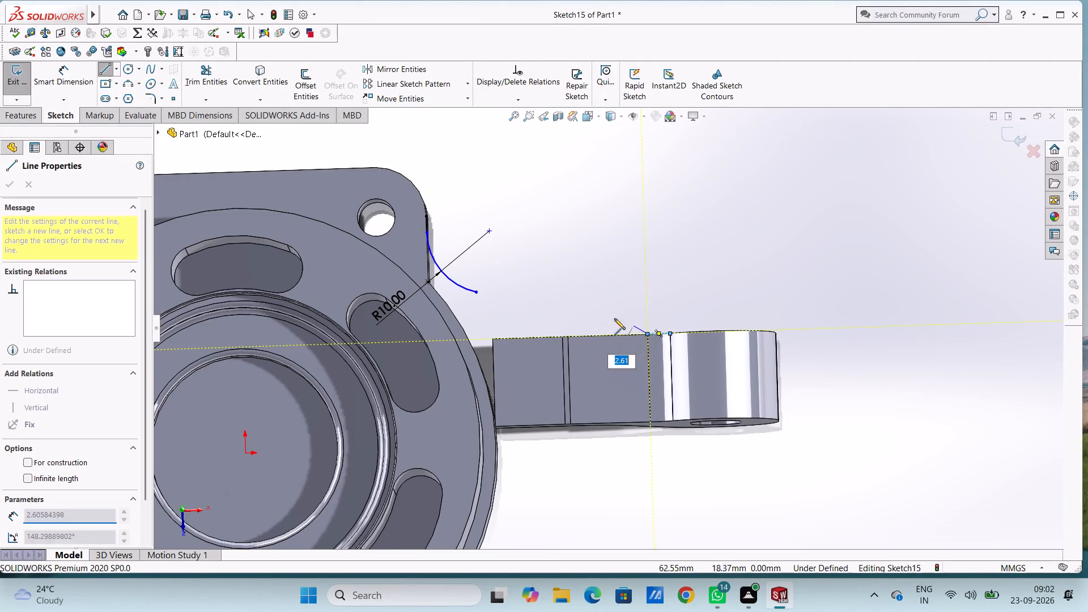
{"action": "left_click", "coordinate": [478, 294]}
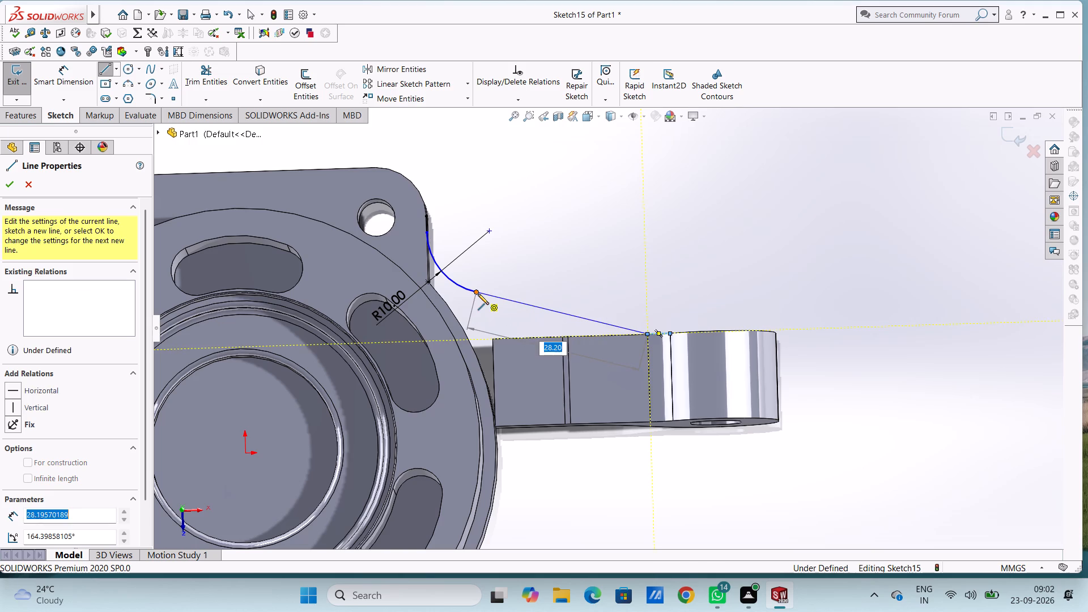
{"action": "key", "text": "Escape"}
{"action": "key", "text": "Escape"}
{"action": "key", "text": "Escape"}
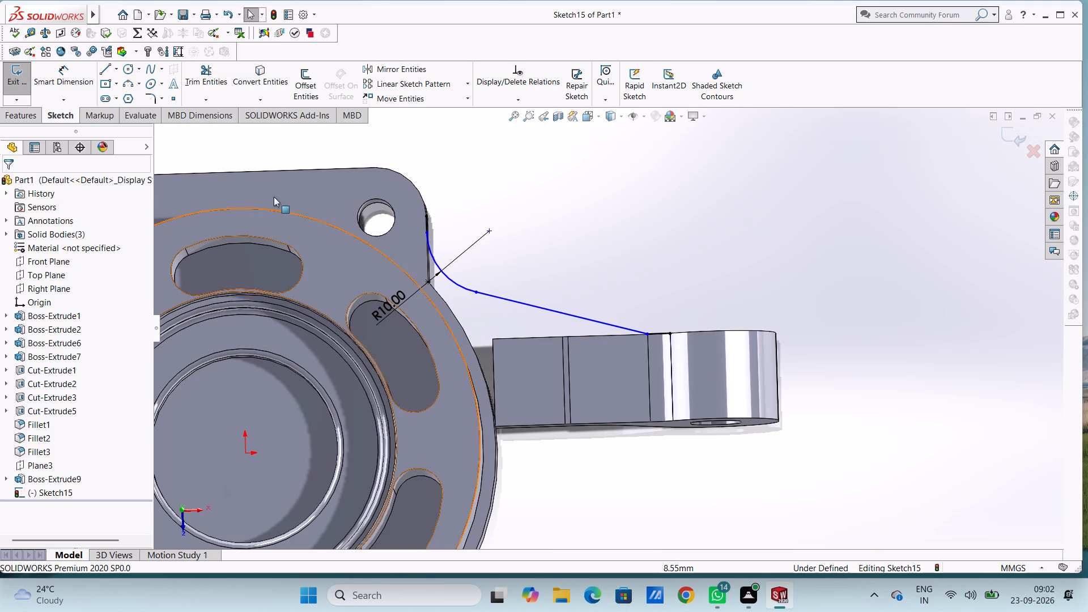
Sketch a three-point arc of radius 90 mm from the fillet arc's end to the inner end of the short lug-edge line.
{"action": "left_click", "coordinate": [122, 82]}
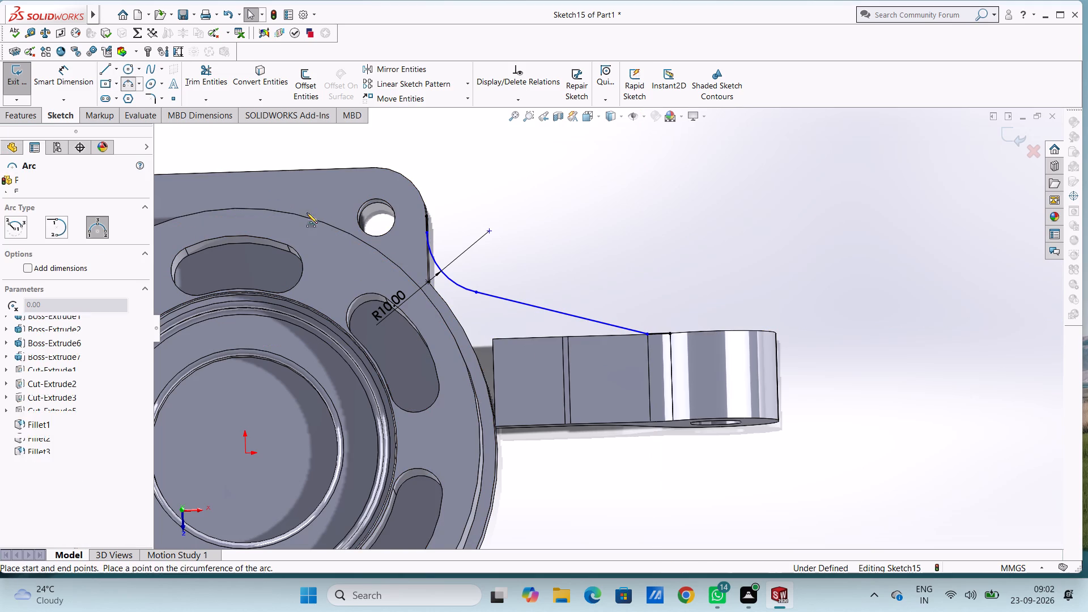
{"action": "left_click", "coordinate": [477, 292]}
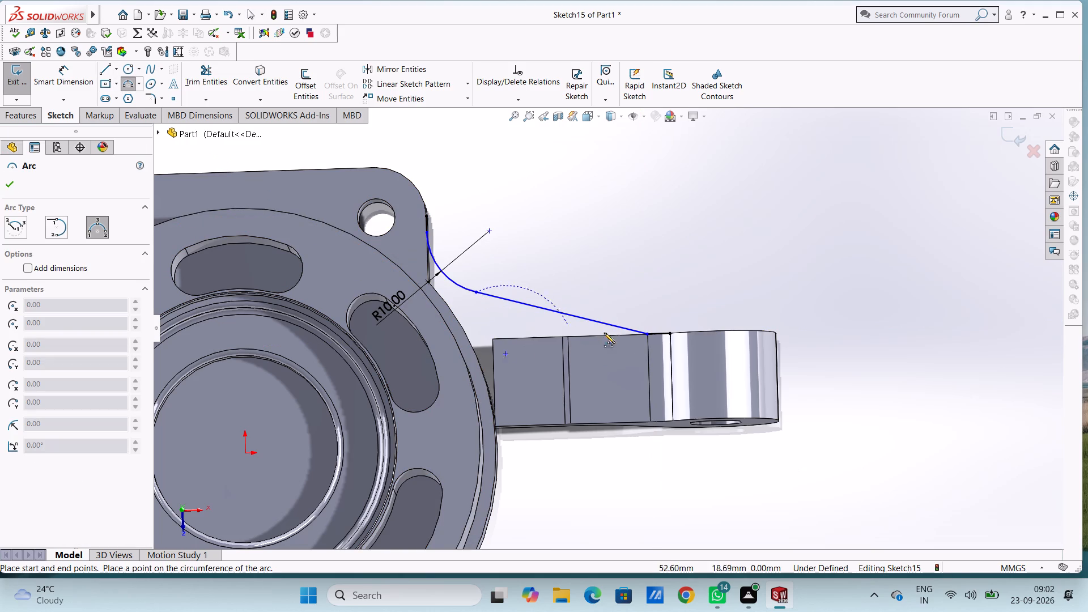
{"action": "left_click", "coordinate": [646, 333]}
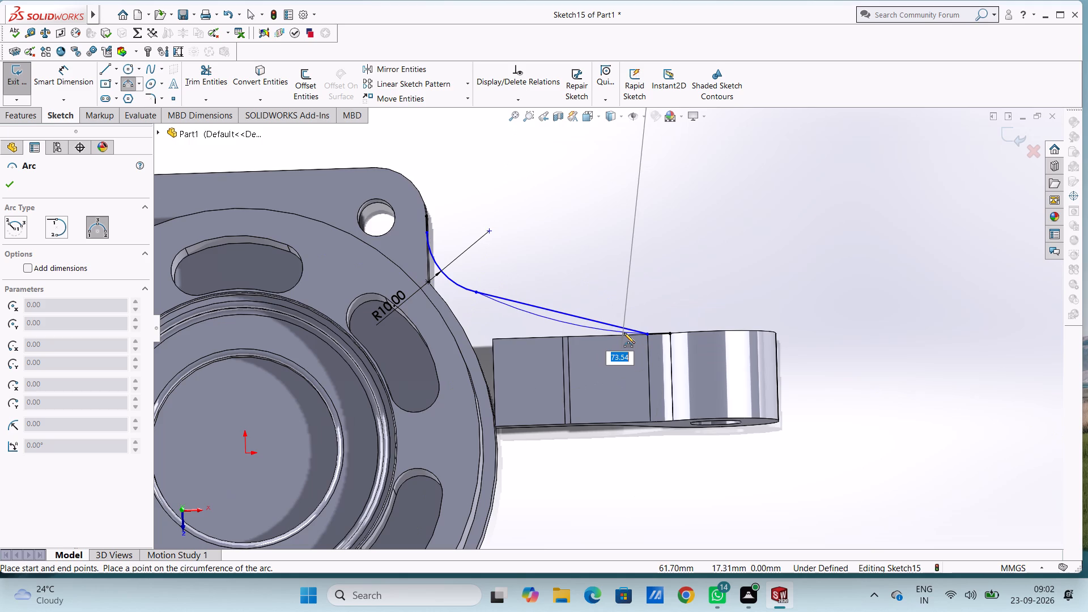
{"action": "type", "text": "90"}
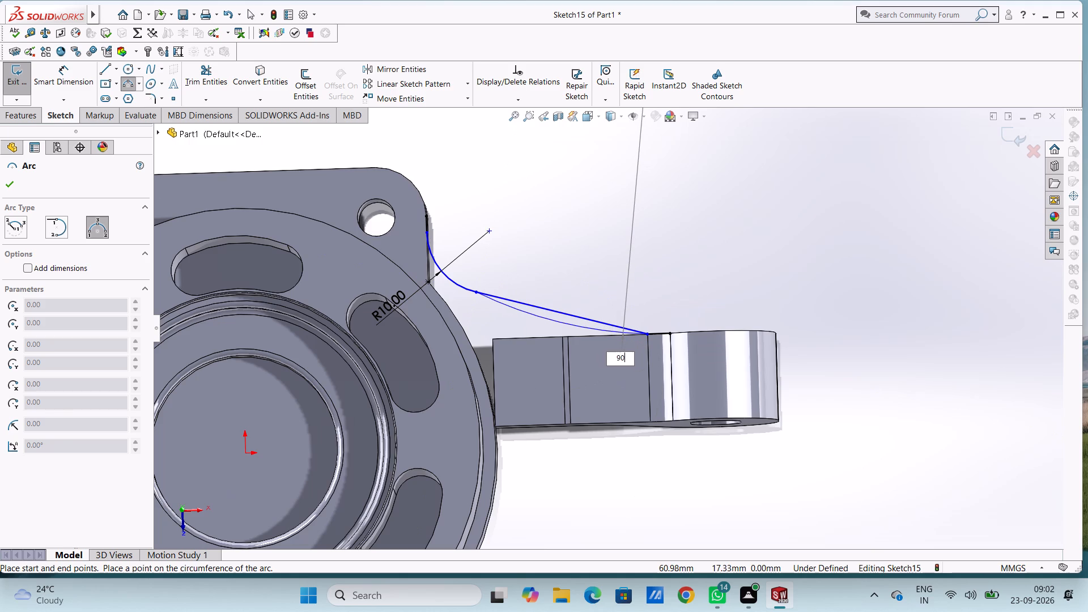
{"action": "key", "text": "Return"}
{"action": "key", "text": "Escape"}
{"action": "key", "text": "Escape"}
{"action": "key", "text": "Escape"}
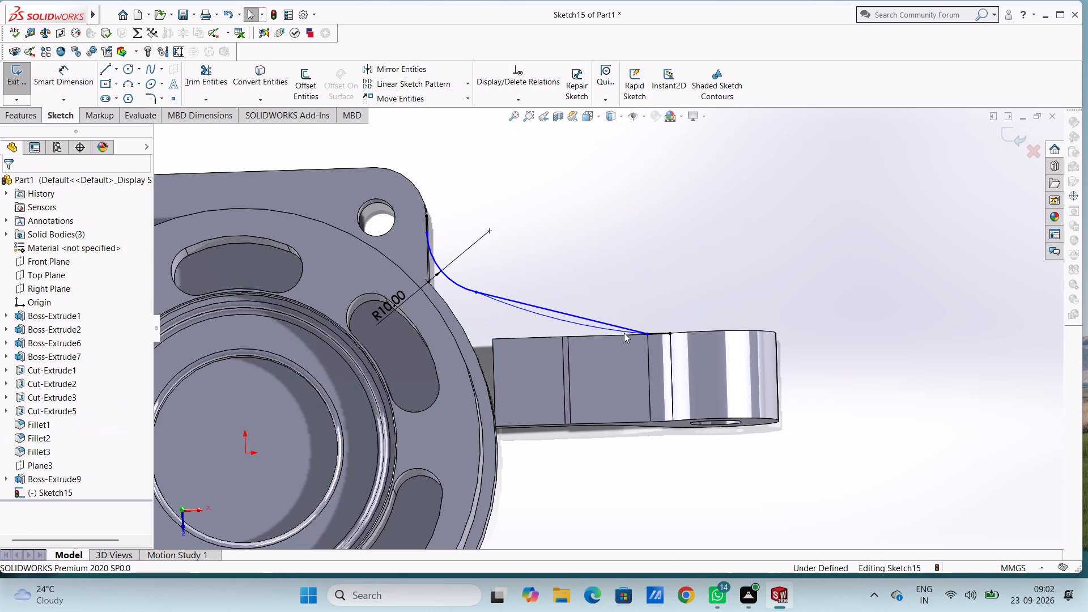
Add a 90 mm radius dimension to the new arc.
{"action": "left_click", "coordinate": [55, 85]}
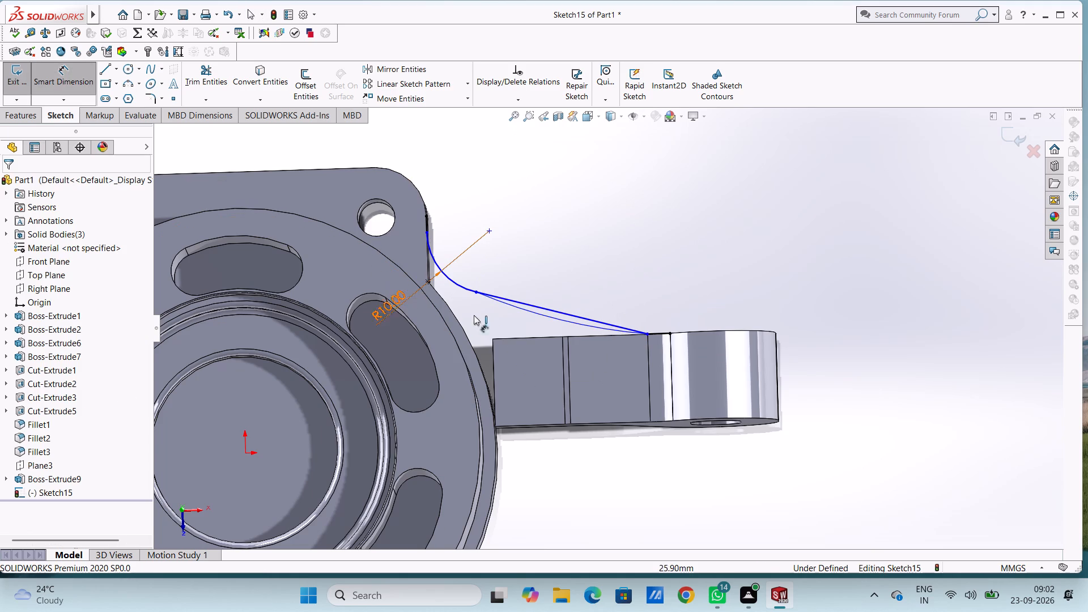
{"action": "left_click", "coordinate": [572, 325]}
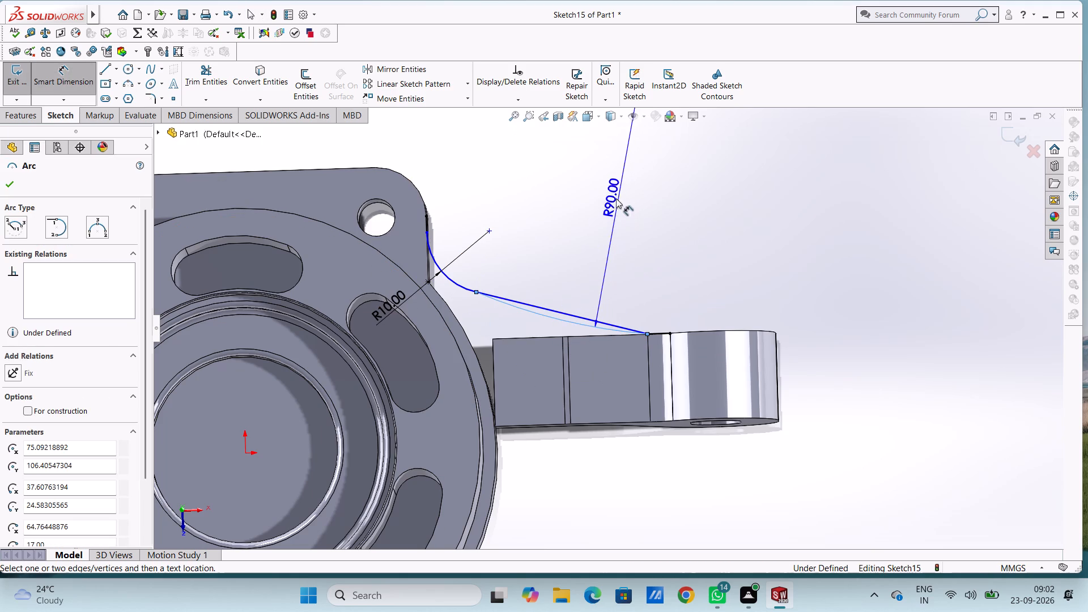
{"action": "left_click", "coordinate": [579, 202]}
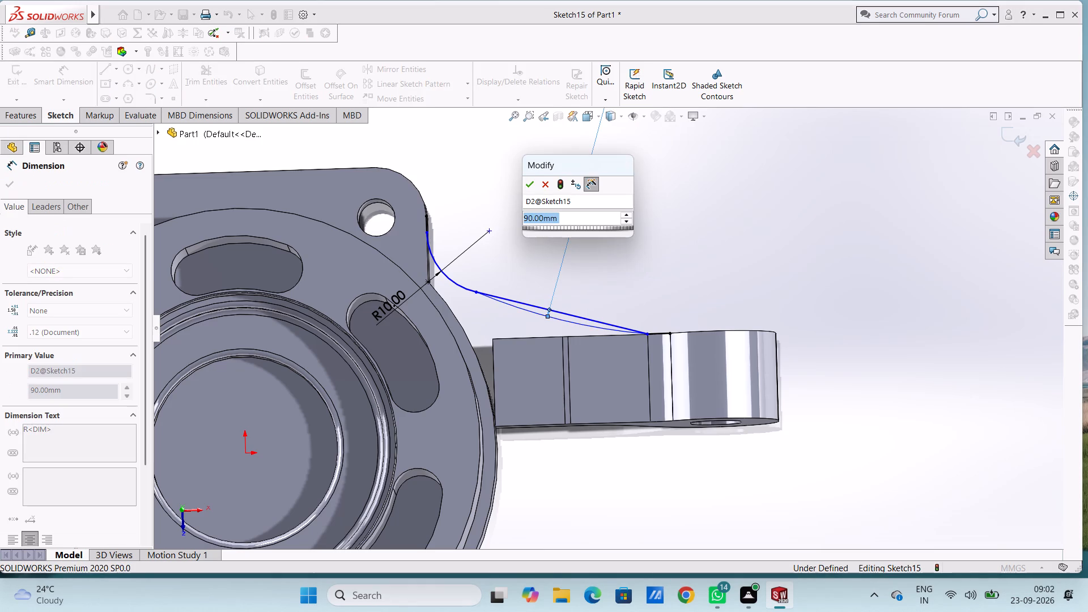
{"action": "left_click", "coordinate": [527, 189]}
{"action": "left_click", "coordinate": [521, 201]}
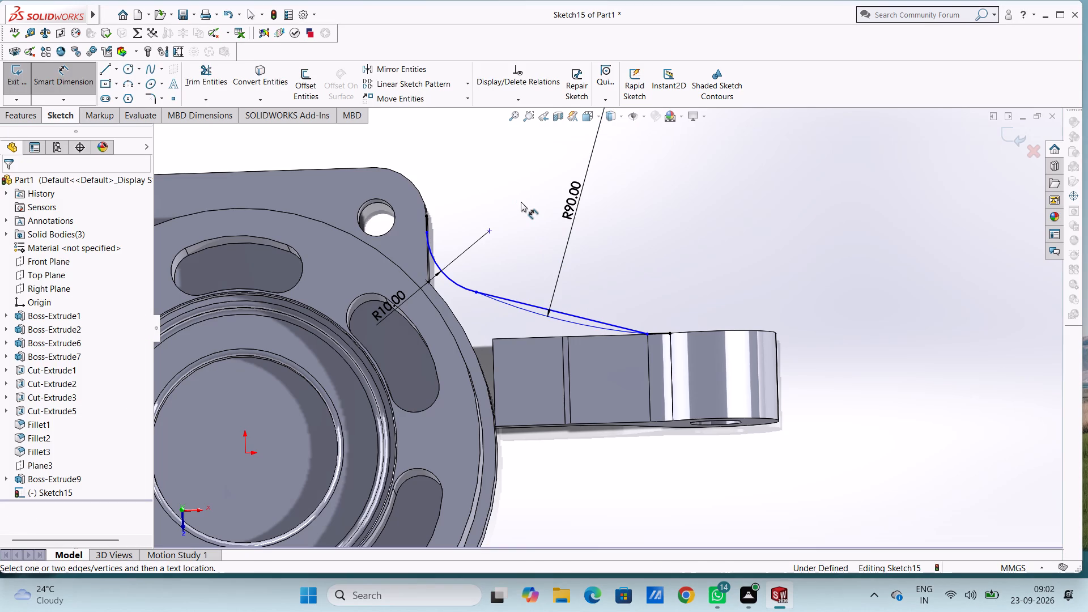
{"action": "key", "text": "Escape"}
{"action": "key", "text": "Escape"}
{"action": "key", "text": "Escape"}
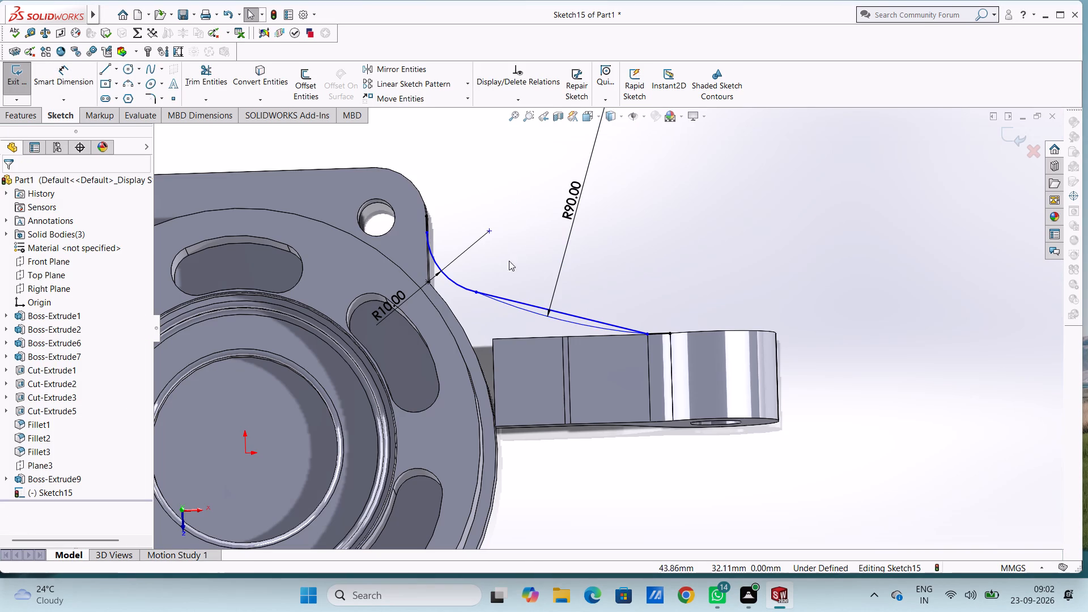
Make the 90 mm arc tangent to the 10 mm fillet arc.
{"action": "left_click", "coordinate": [511, 307]}
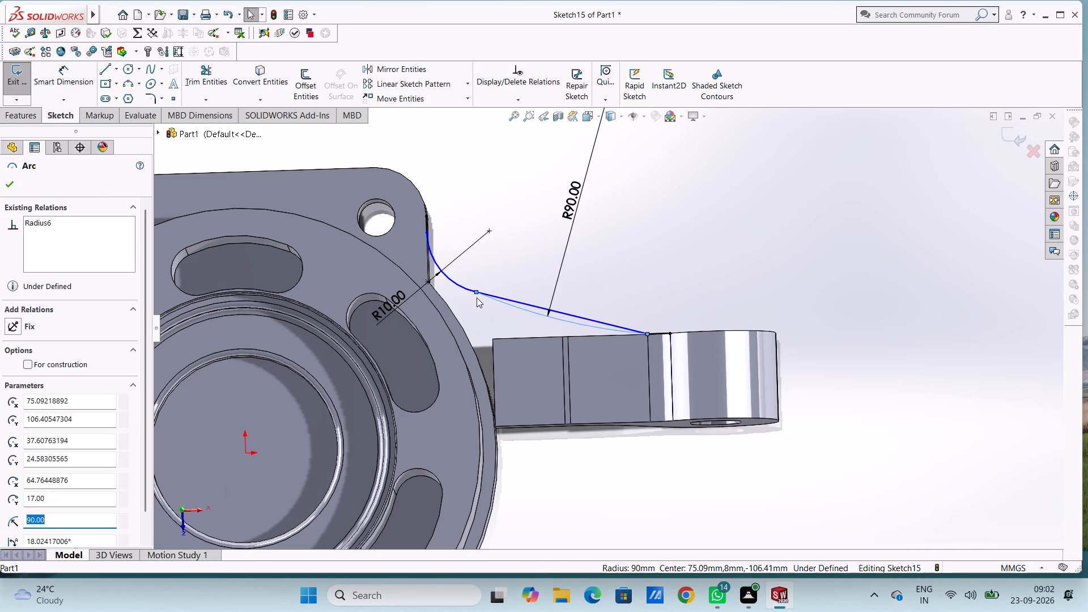
{"action": "left_click", "coordinate": [468, 290], "text": "ctrl"}
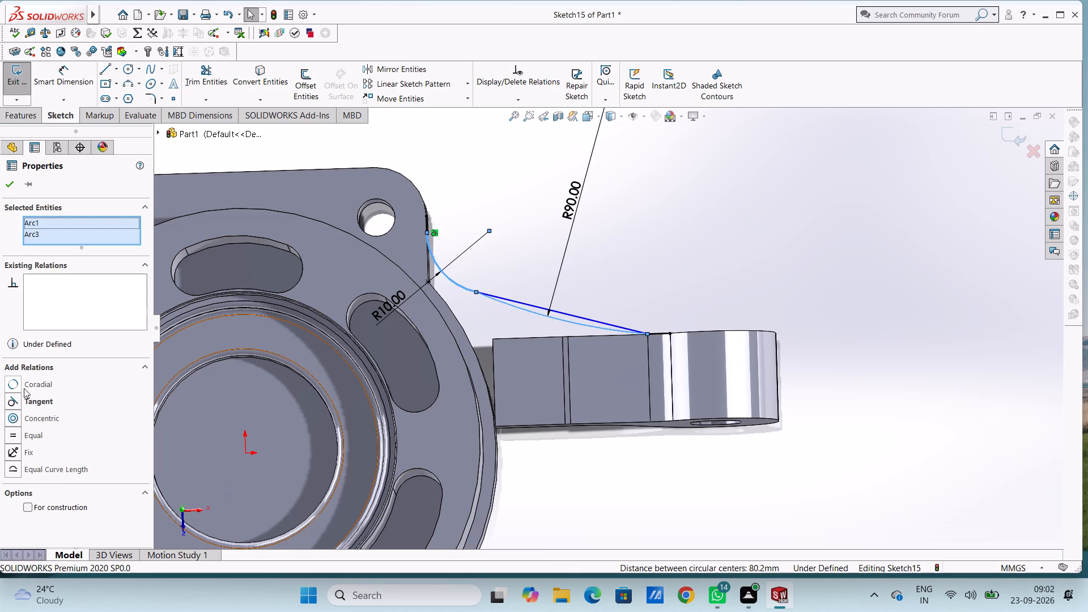
{"action": "left_click", "coordinate": [9, 402]}
{"action": "left_click", "coordinate": [540, 261]}
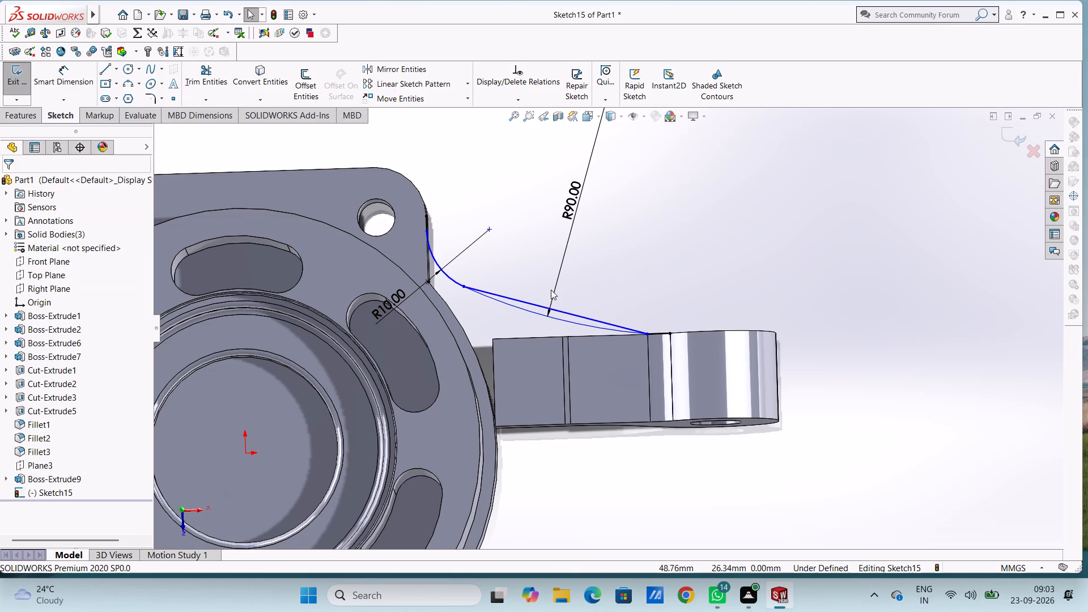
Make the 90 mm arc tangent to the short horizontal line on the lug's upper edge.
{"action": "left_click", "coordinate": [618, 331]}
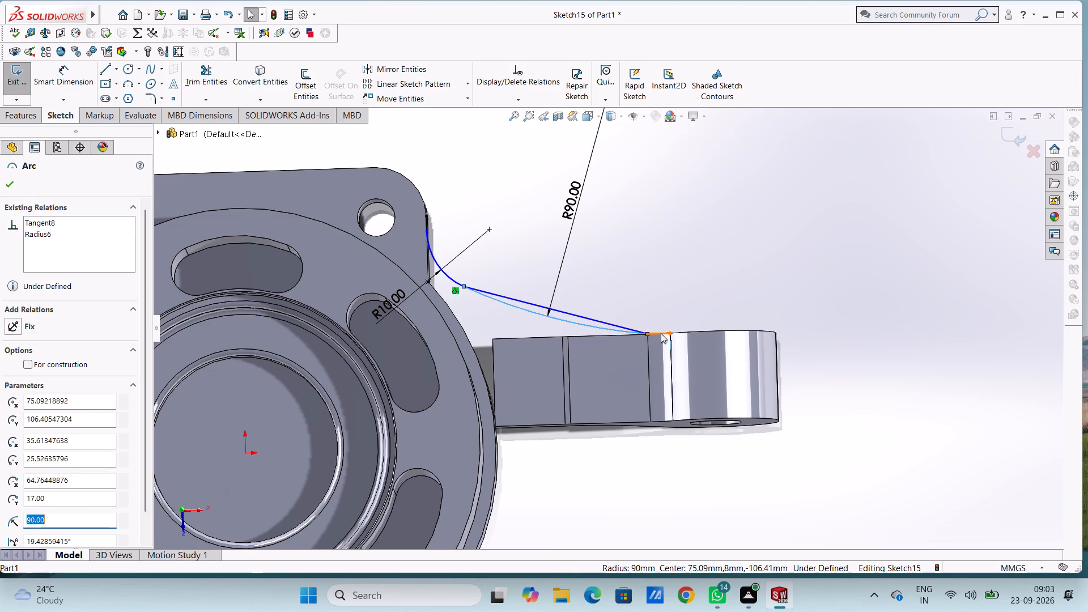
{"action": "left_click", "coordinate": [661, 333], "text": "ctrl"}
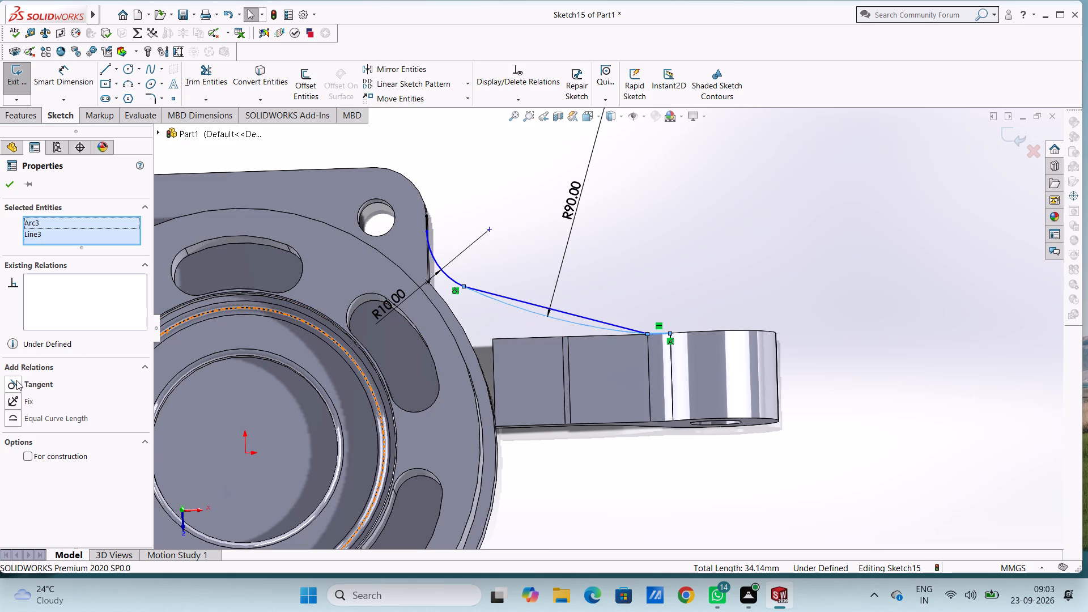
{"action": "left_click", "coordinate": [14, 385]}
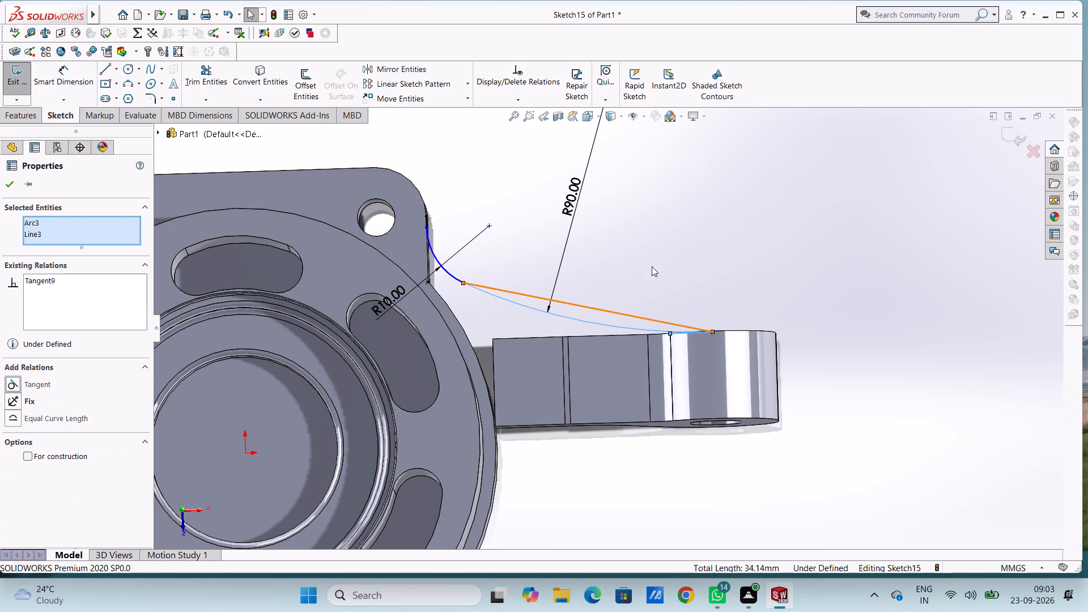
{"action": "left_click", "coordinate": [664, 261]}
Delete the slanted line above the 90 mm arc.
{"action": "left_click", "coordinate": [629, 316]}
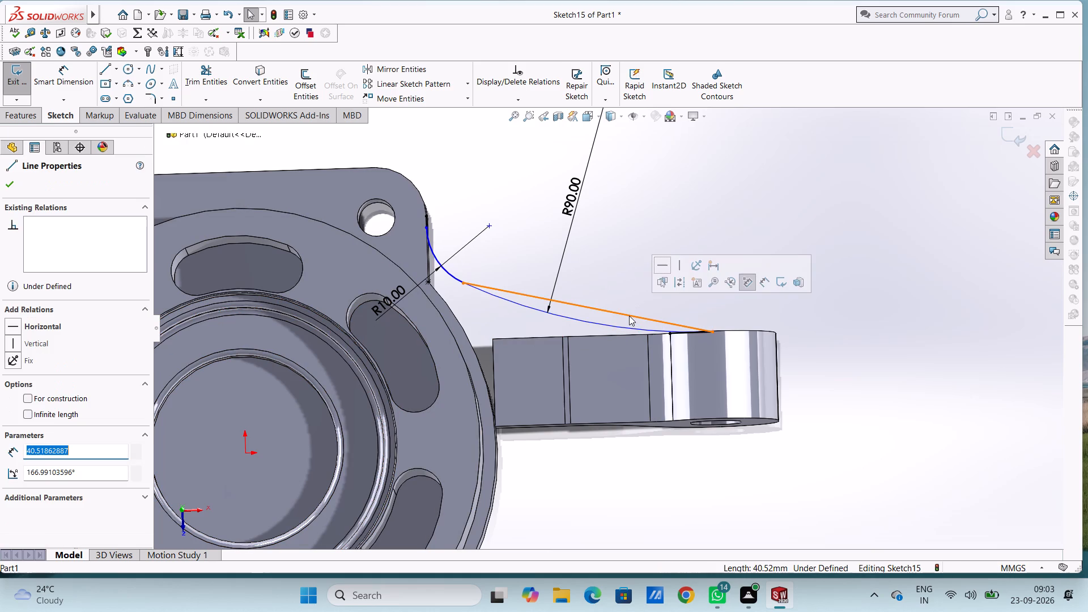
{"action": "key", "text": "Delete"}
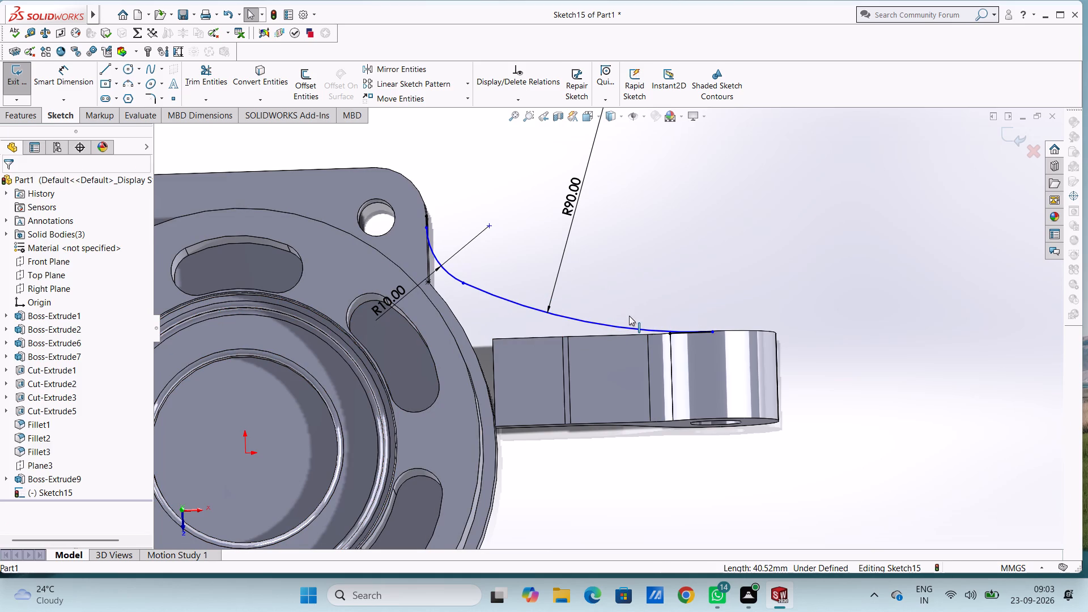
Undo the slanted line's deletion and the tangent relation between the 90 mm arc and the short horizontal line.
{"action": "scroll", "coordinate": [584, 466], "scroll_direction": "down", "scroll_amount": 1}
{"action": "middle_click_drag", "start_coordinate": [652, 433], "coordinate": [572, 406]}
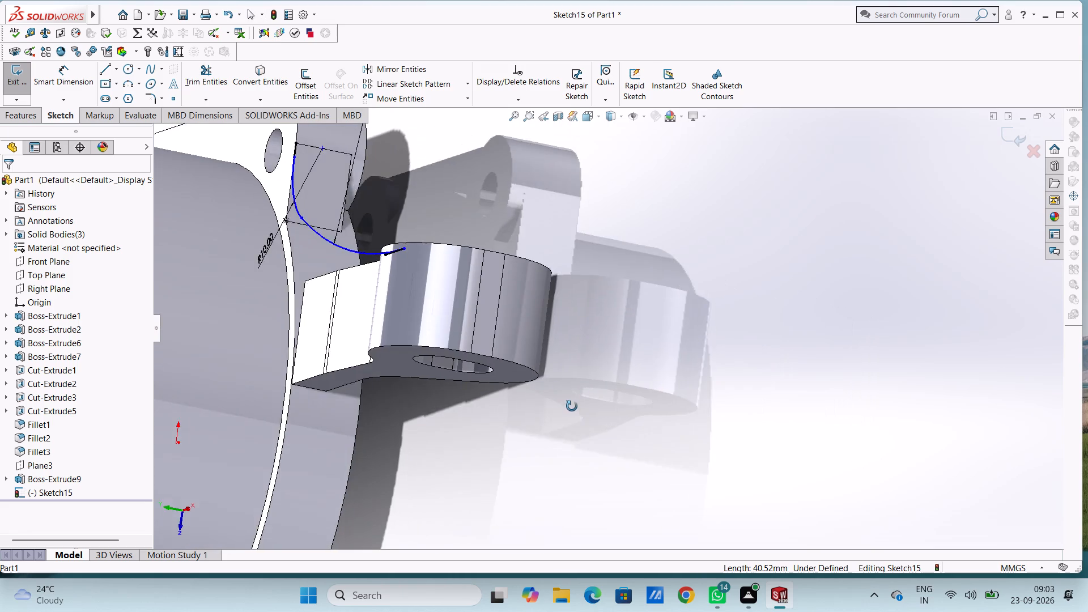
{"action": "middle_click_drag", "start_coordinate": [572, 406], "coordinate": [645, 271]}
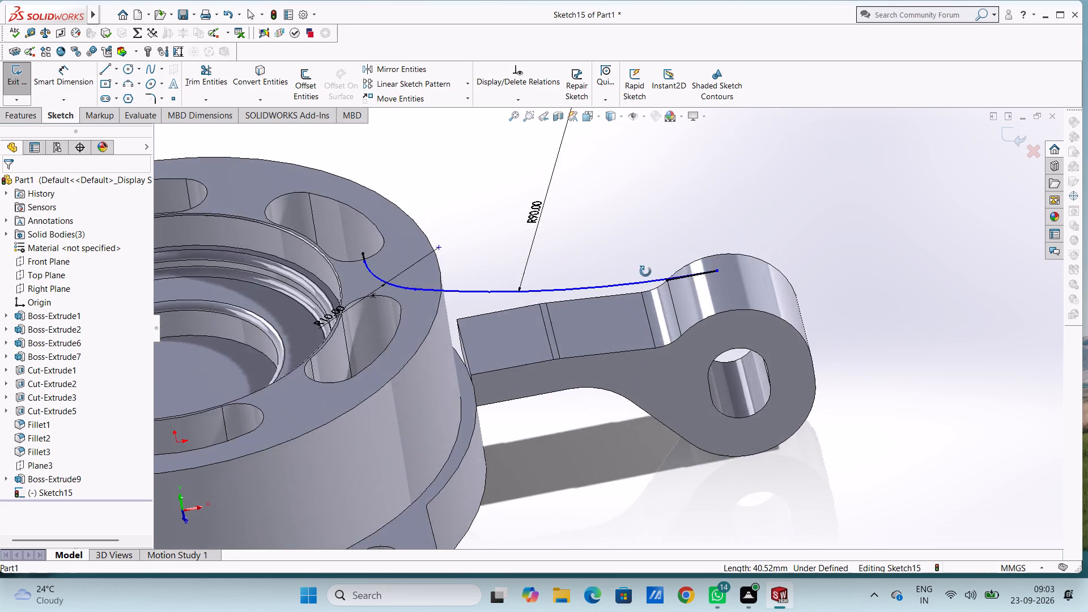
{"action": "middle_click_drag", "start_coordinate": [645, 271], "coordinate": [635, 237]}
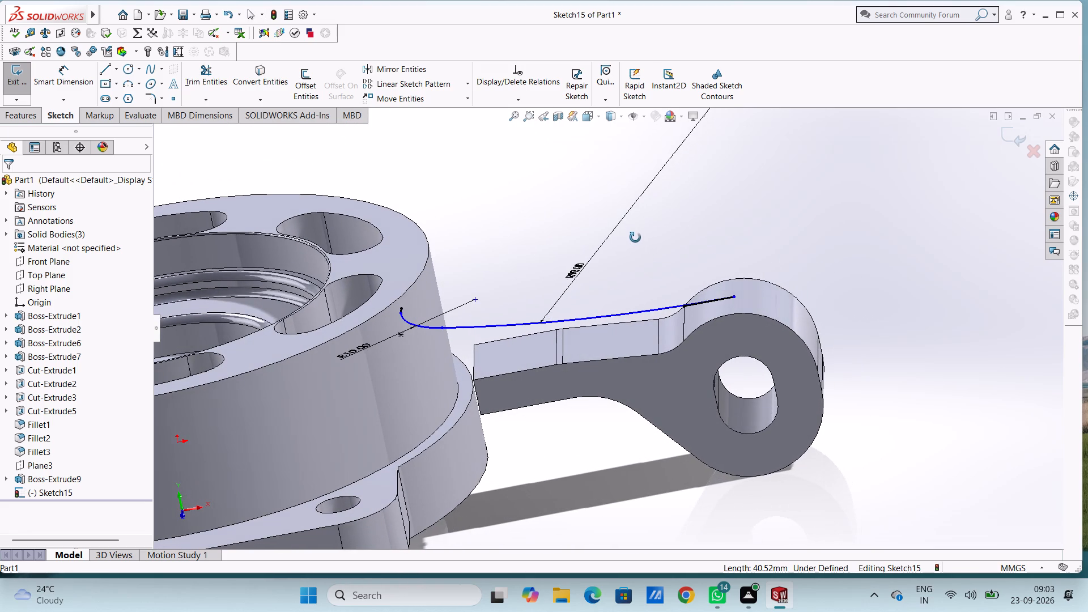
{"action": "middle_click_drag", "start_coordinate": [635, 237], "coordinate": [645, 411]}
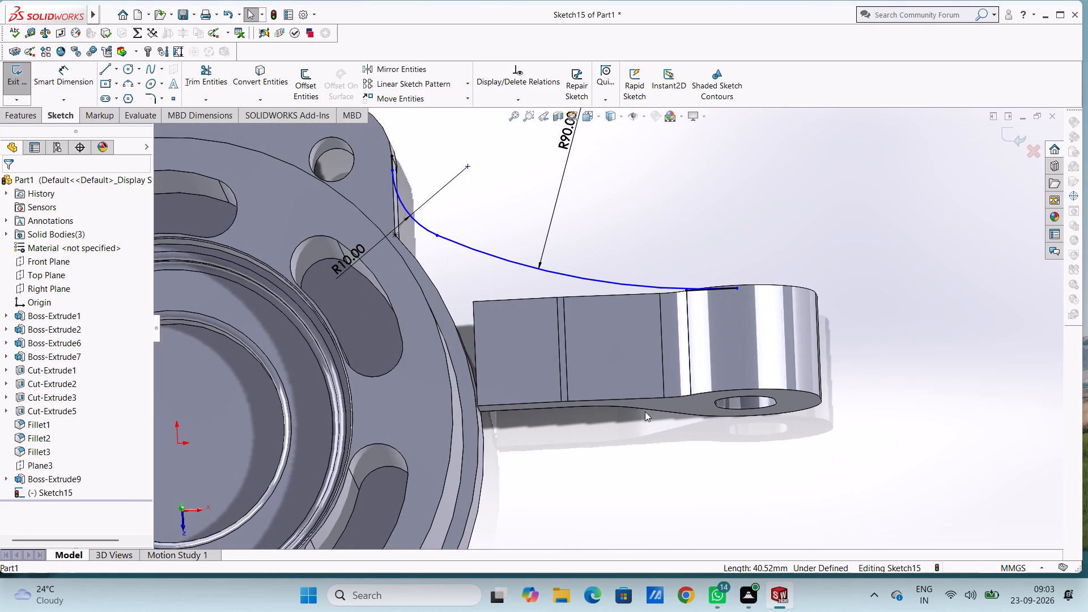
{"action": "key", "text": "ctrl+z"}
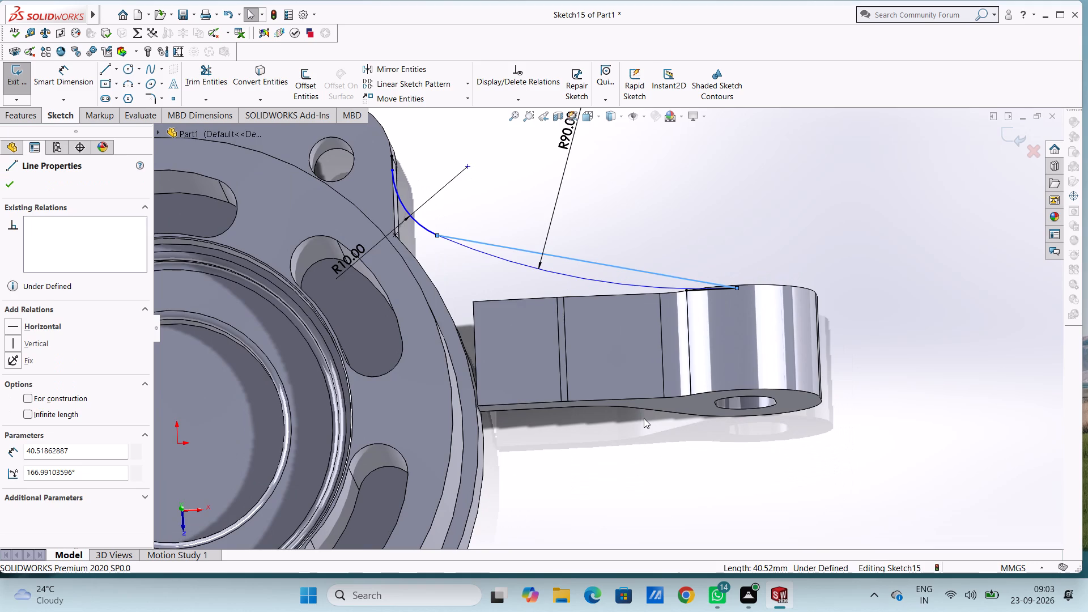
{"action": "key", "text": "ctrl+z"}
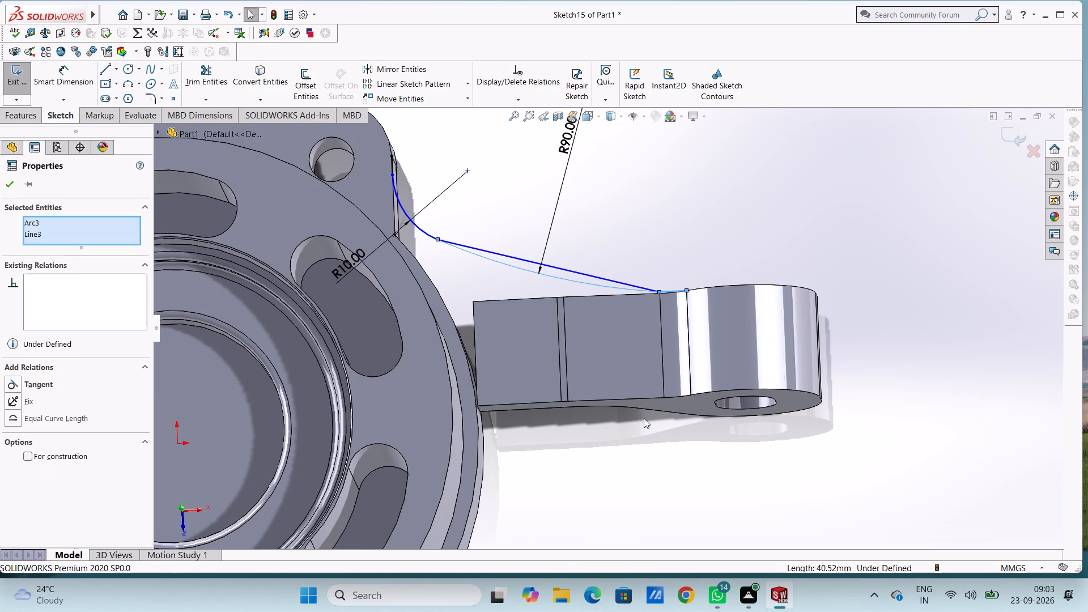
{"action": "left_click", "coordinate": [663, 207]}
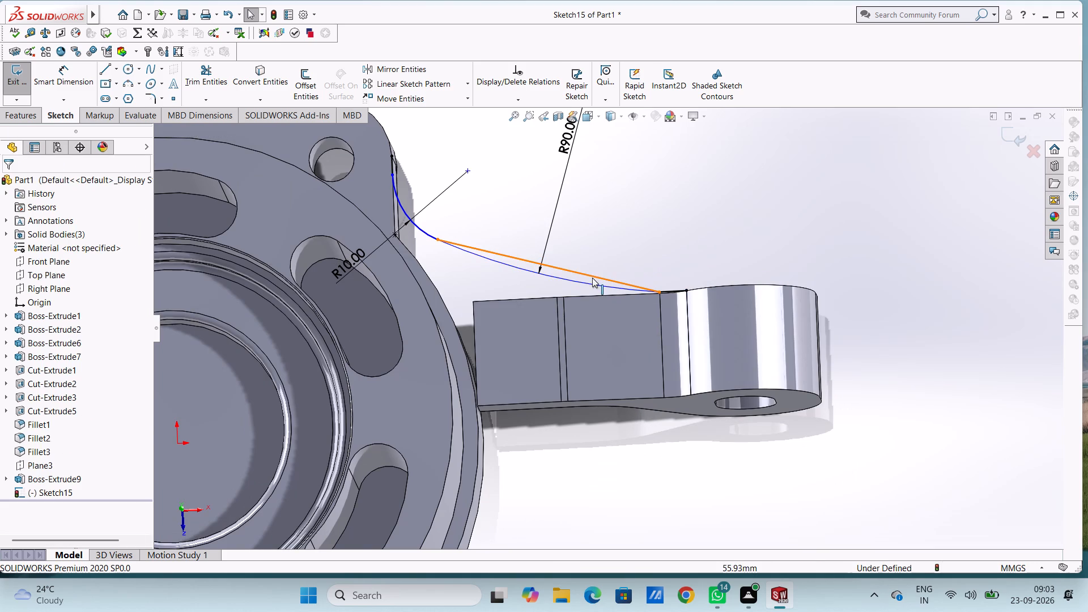
Delete the slanted line between the fillet arc and the lug, keeping the 90 mm arc.
{"action": "left_click", "coordinate": [592, 278]}
{"action": "key", "text": "Delete"}
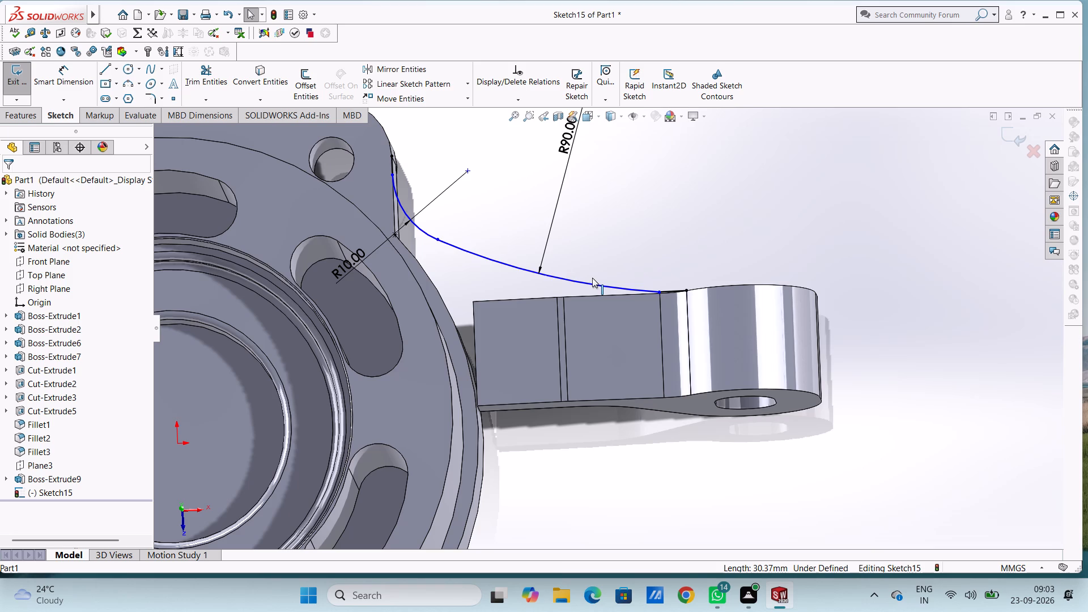
Dimension the short horizontal line on the lug's upper edge to 6 mm.
{"action": "middle_click_drag", "start_coordinate": [660, 220], "coordinate": [644, 237]}
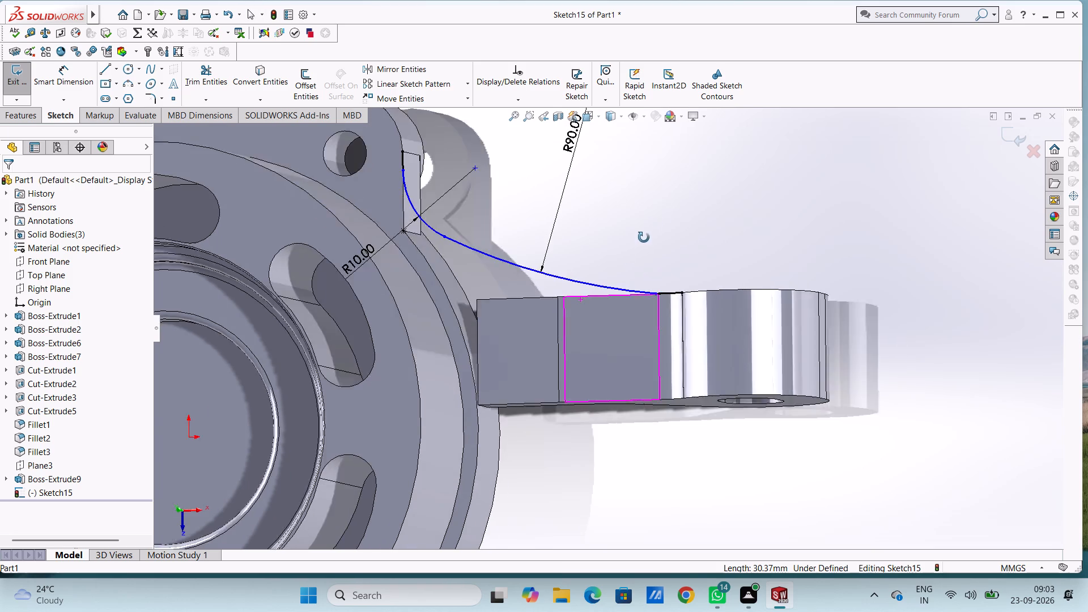
{"action": "middle_click_drag", "start_coordinate": [644, 237], "coordinate": [708, 428]}
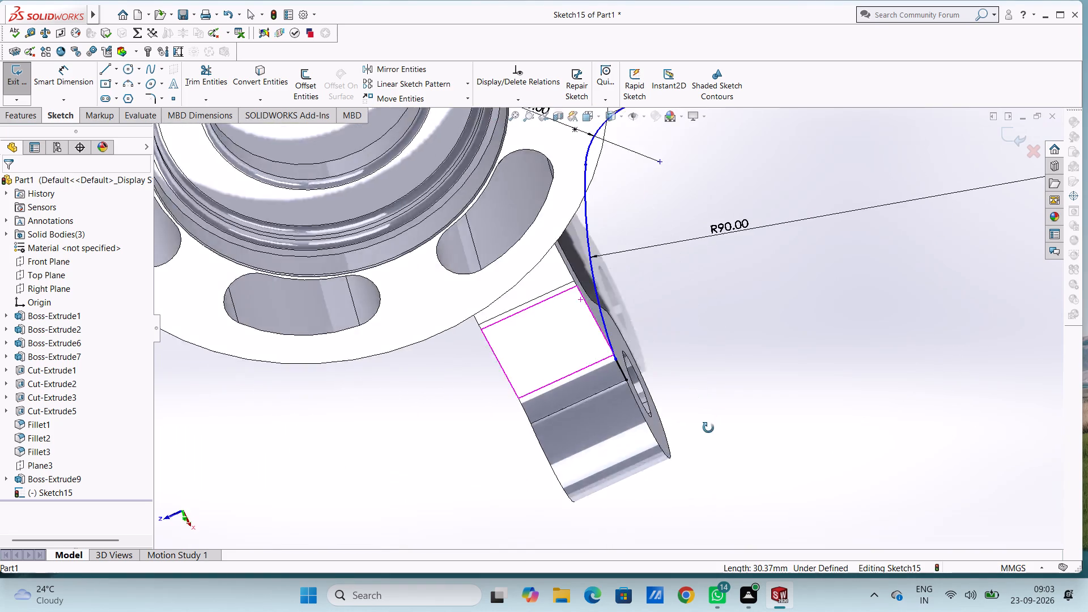
{"action": "middle_click_drag", "start_coordinate": [708, 428], "coordinate": [694, 312]}
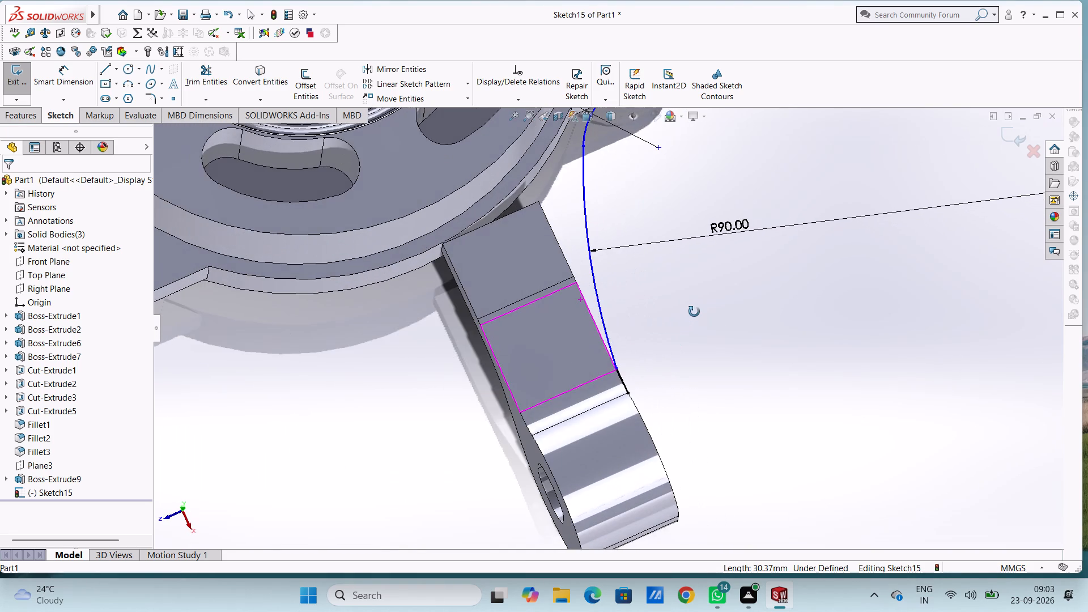
{"action": "middle_click_drag", "start_coordinate": [694, 312], "coordinate": [695, 310]}
{"action": "key", "text": "ctrl+5"}
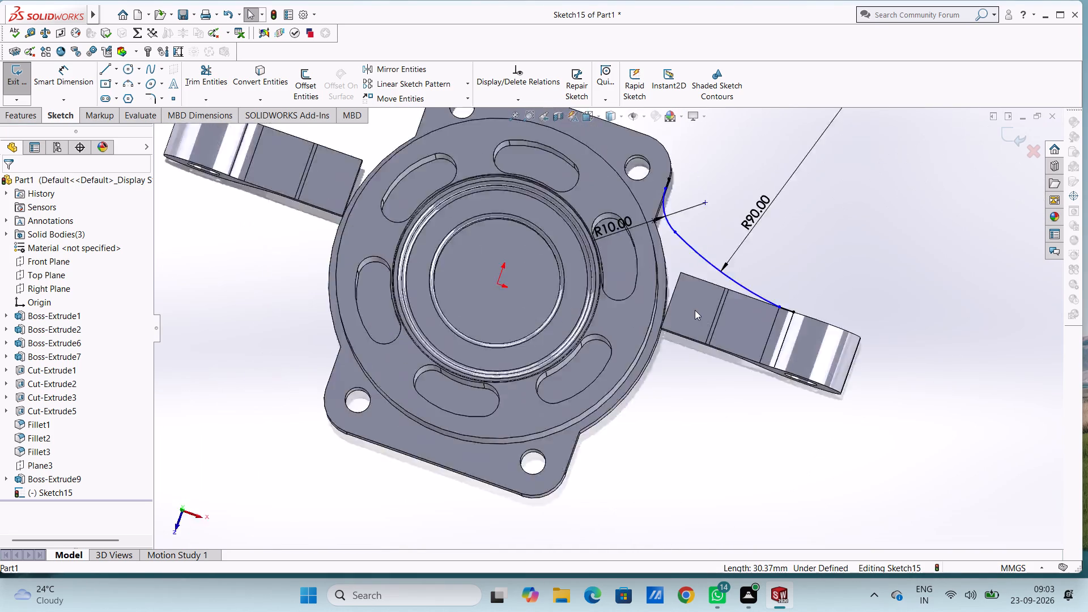
{"action": "scroll", "coordinate": [873, 258], "scroll_direction": "down", "scroll_amount": 1}
{"action": "scroll", "coordinate": [800, 296], "scroll_direction": "down", "scroll_amount": 2}
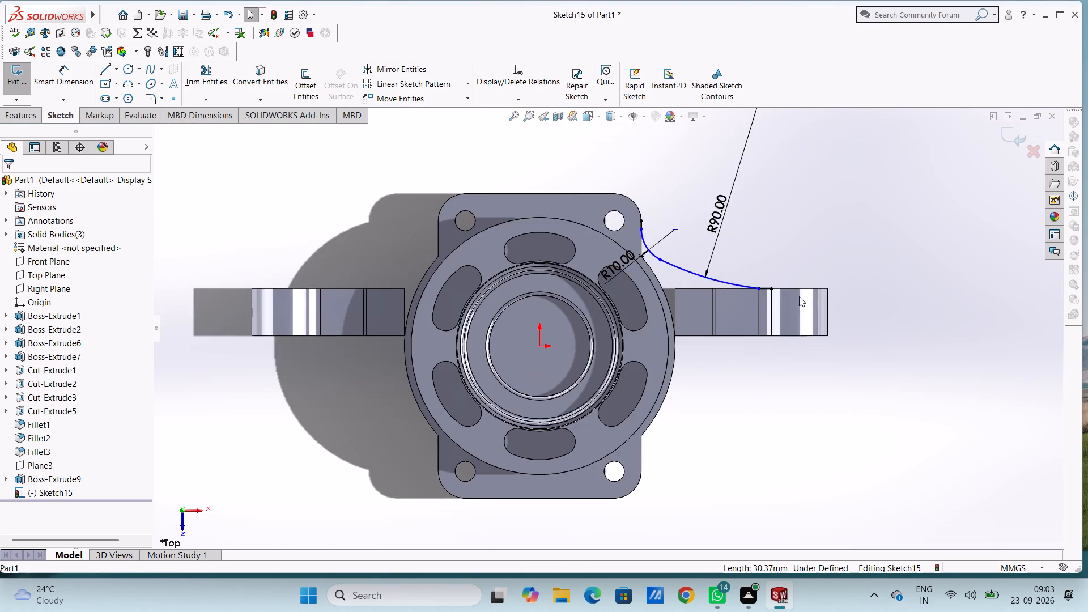
{"action": "scroll", "coordinate": [799, 296], "scroll_direction": "down", "scroll_amount": 2}
{"action": "left_click", "coordinate": [55, 77]}
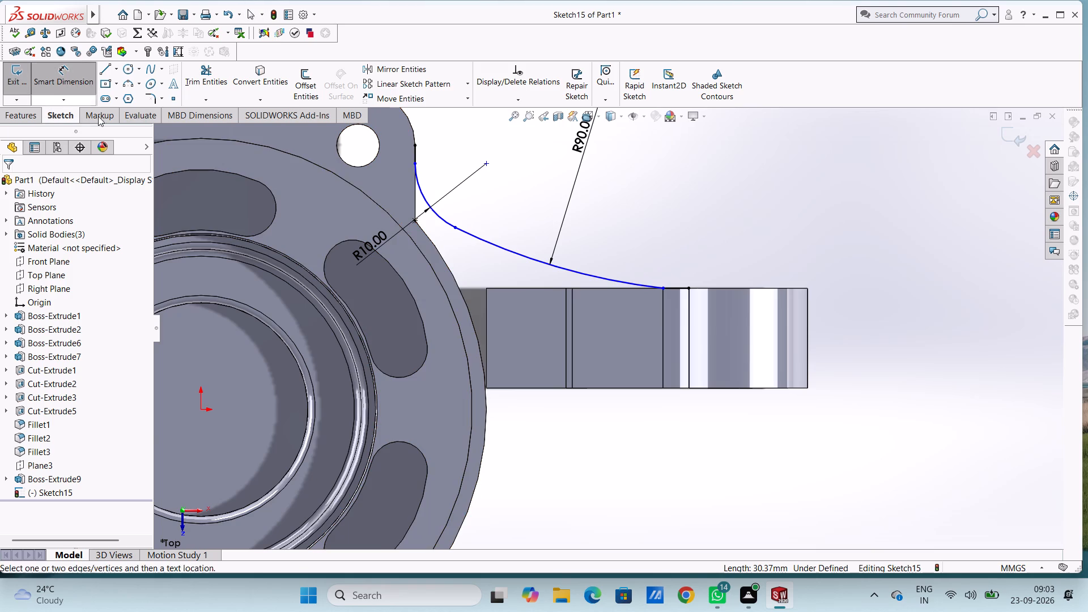
{"action": "left_click", "coordinate": [675, 288]}
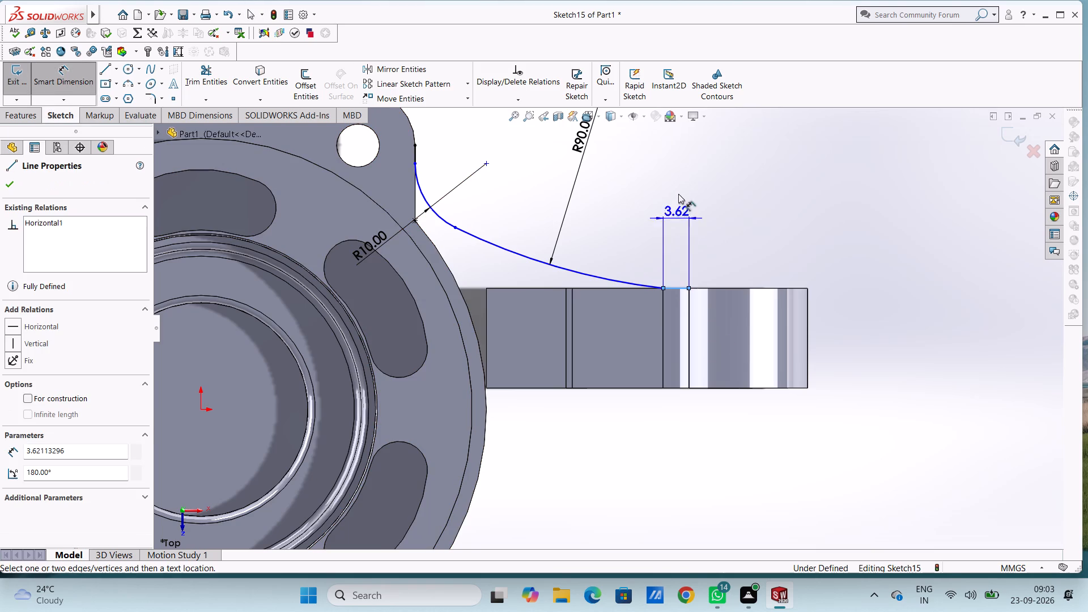
{"action": "left_click", "coordinate": [687, 139]}
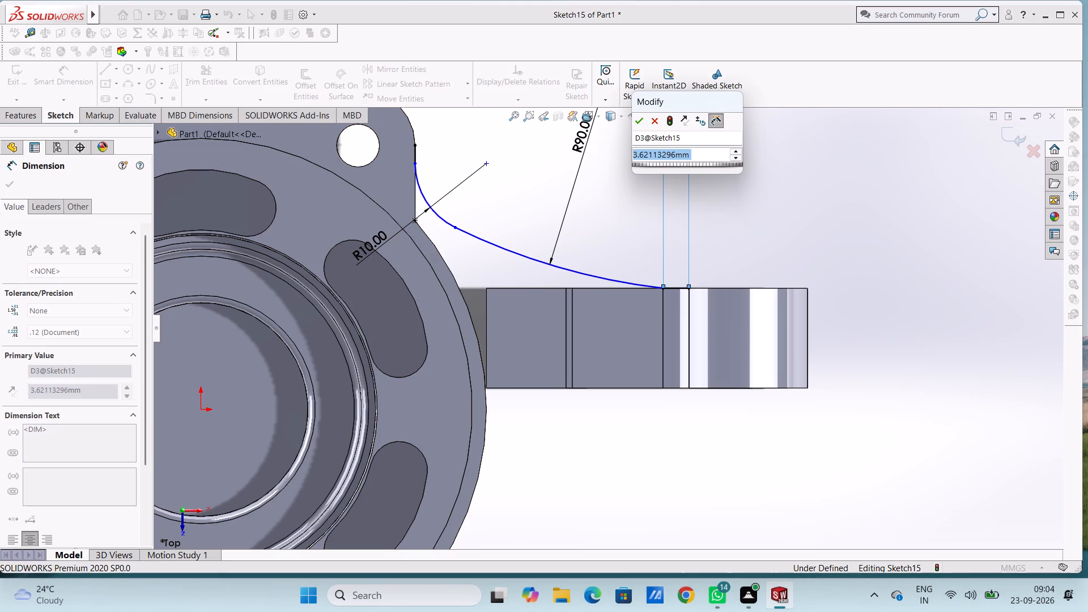
{"action": "key", "text": "6"}
{"action": "key", "text": "Return"}
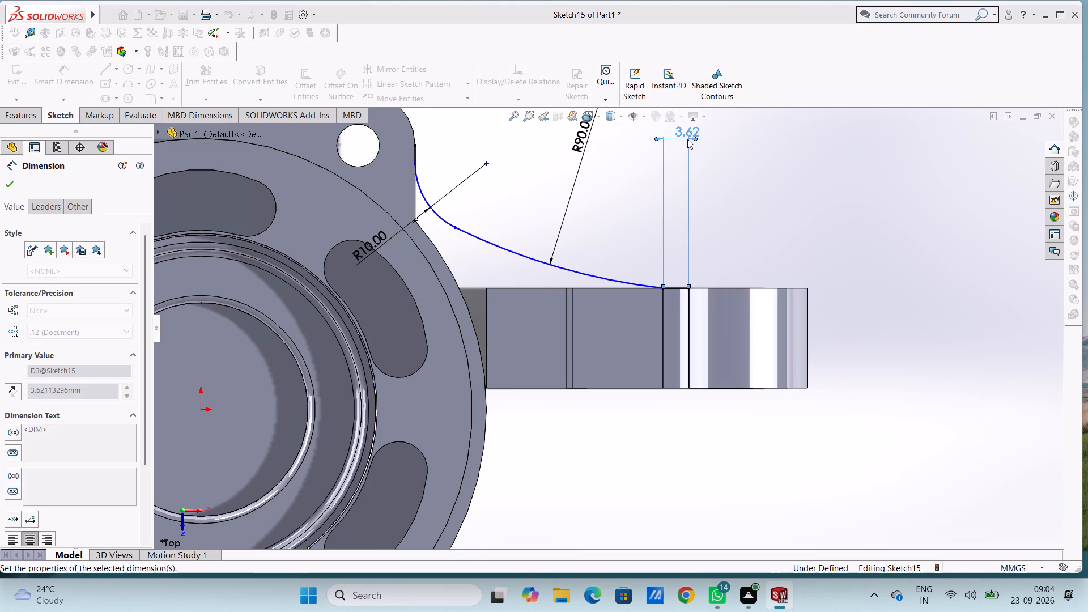
Draw a vertical line about 10.5 mm long down the upper-right flange corner's straight side to the round body.
{"action": "left_click", "coordinate": [601, 189]}
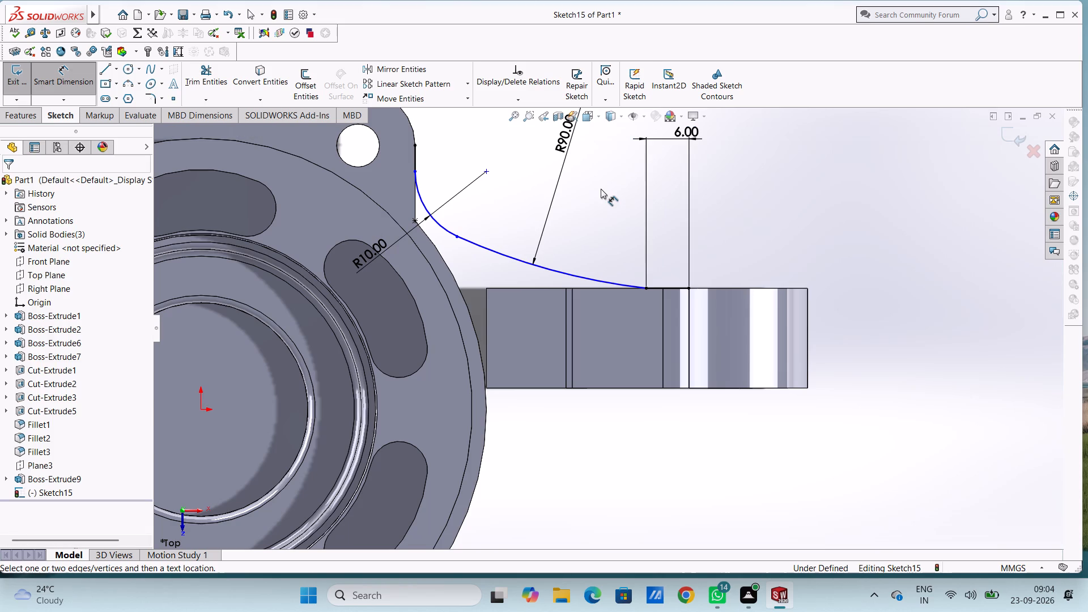
{"action": "left_click", "coordinate": [101, 71]}
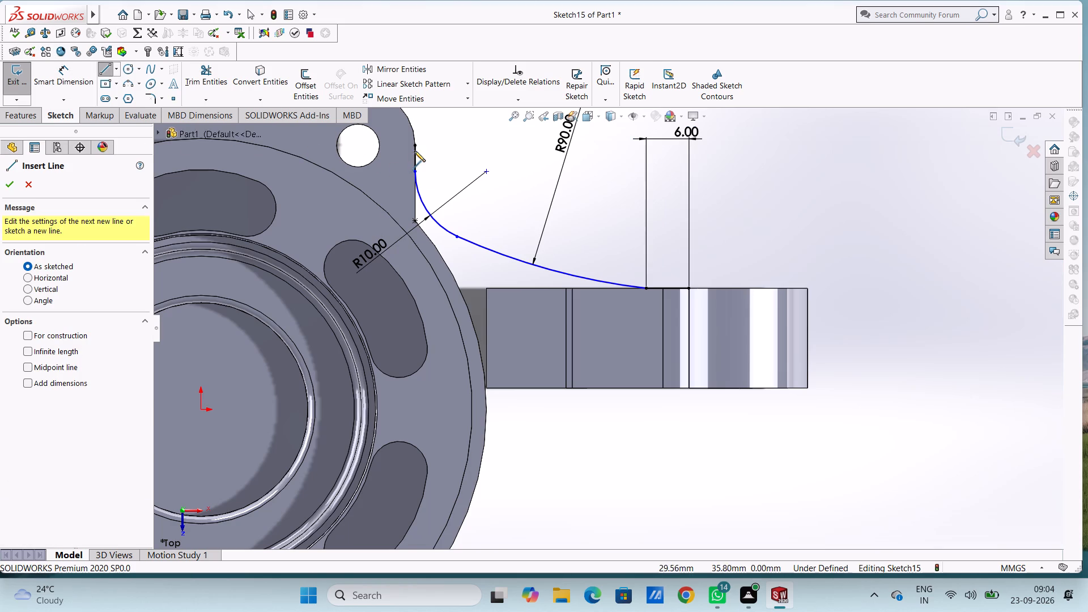
{"action": "left_click", "coordinate": [417, 146]}
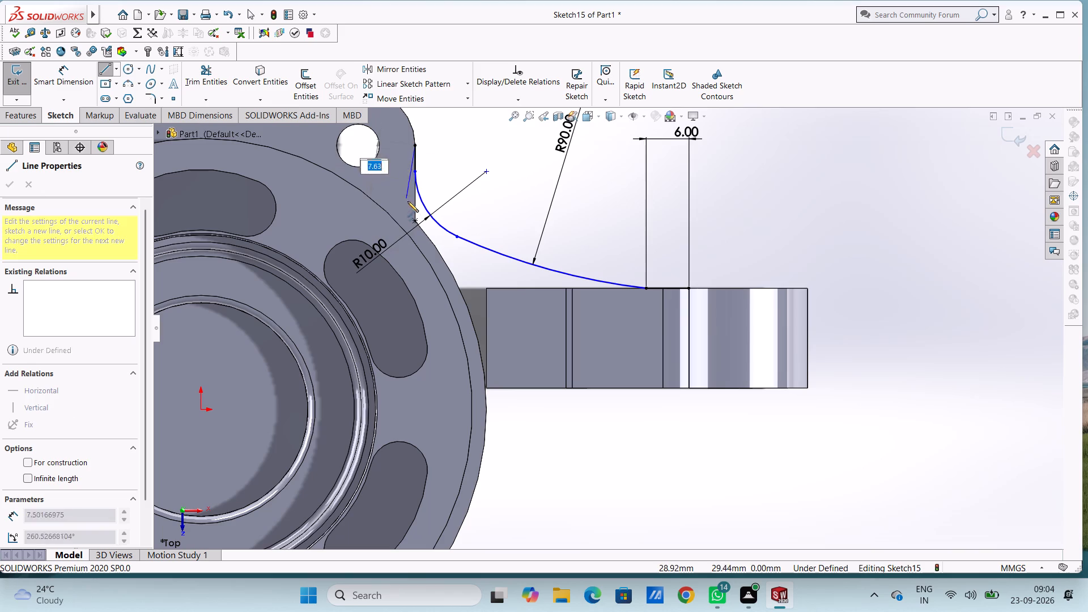
{"action": "left_click", "coordinate": [415, 220]}
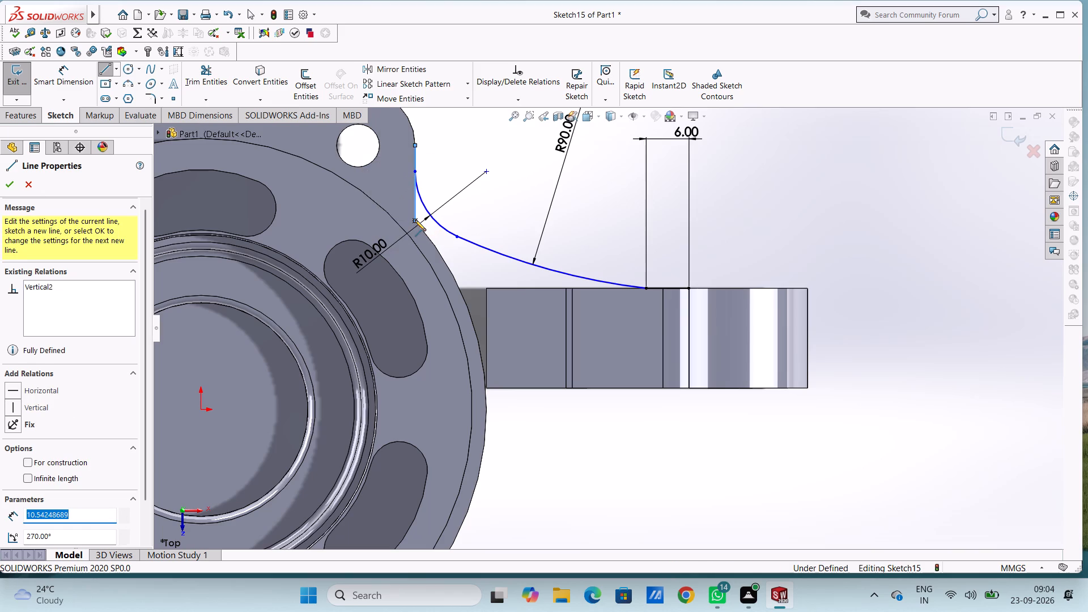
{"action": "key", "text": "Escape"}
{"action": "key", "text": "Escape"}
{"action": "key", "text": "Escape"}
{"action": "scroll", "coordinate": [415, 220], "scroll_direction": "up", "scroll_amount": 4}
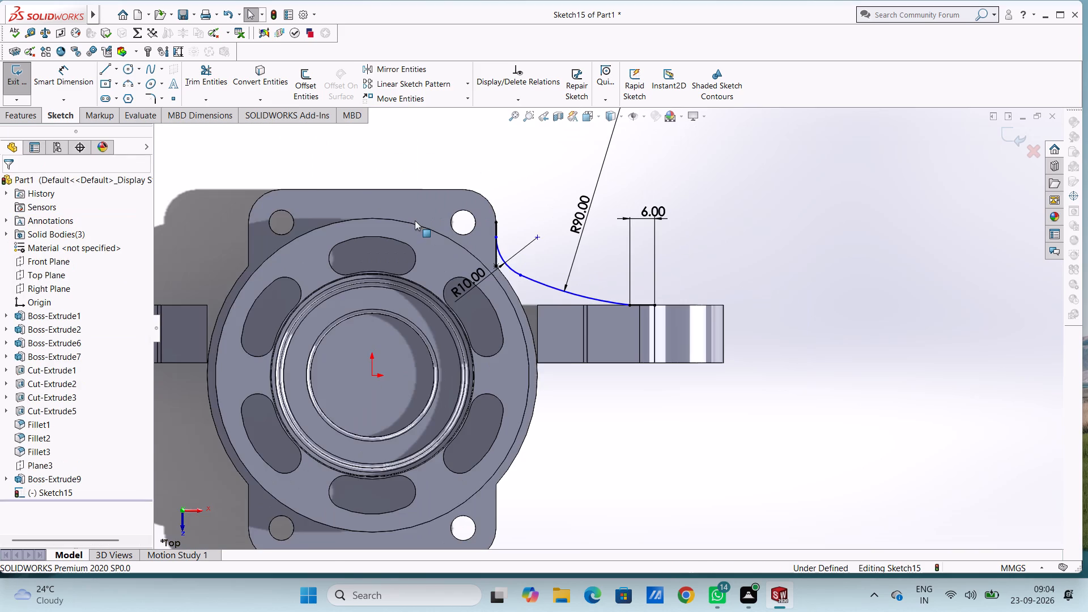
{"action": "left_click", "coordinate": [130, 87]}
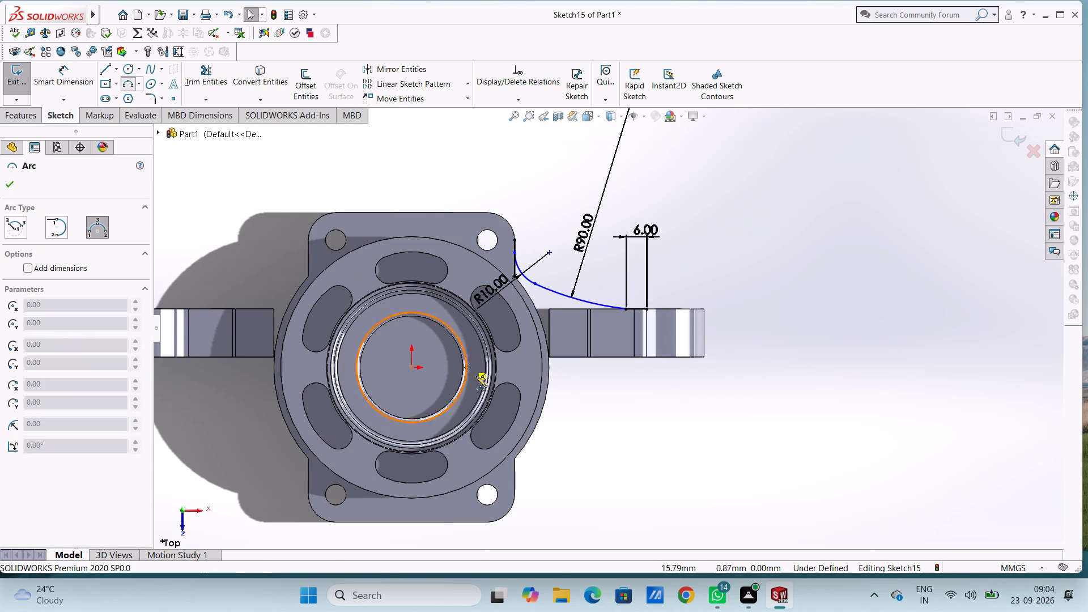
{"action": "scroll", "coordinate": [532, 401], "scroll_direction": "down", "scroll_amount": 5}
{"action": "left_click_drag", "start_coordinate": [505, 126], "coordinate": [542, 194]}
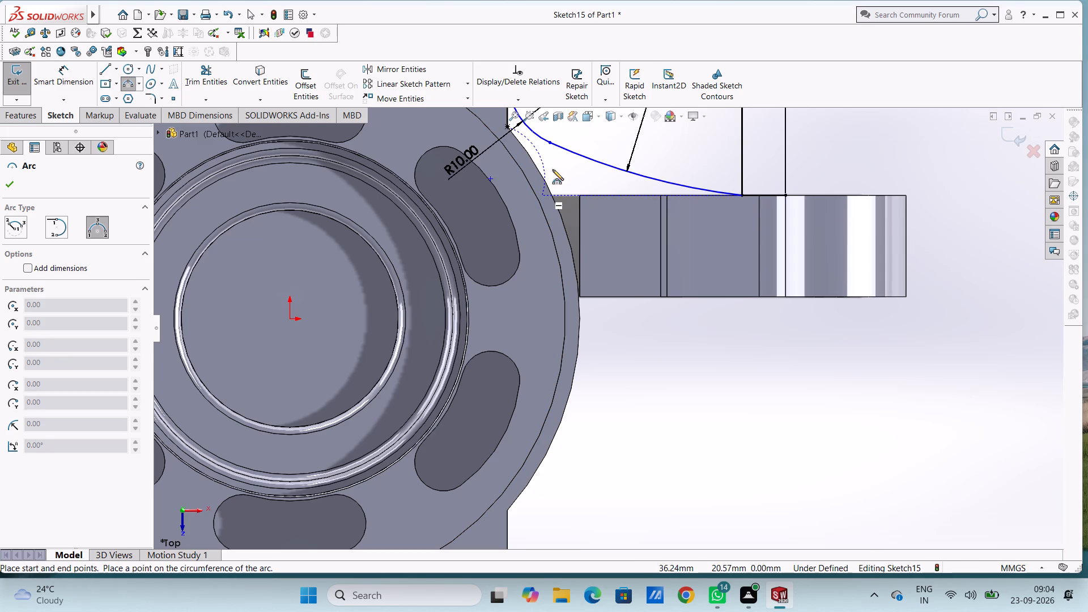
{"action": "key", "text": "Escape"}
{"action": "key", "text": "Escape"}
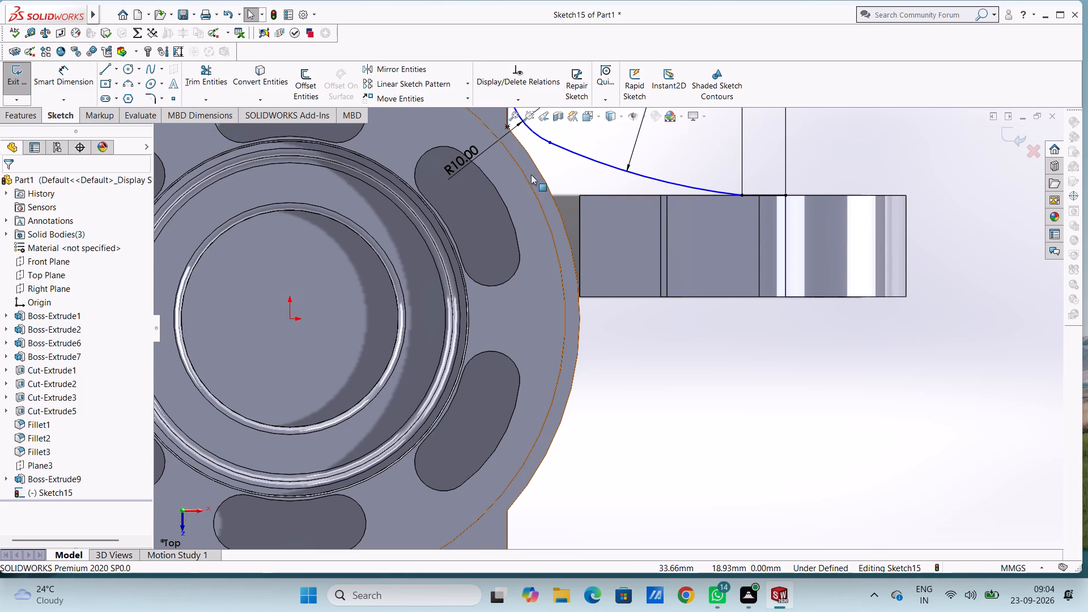
Draw a three-point arc along the round body's right edge, between its junctions with the upper and lower flange corners.
{"action": "left_click", "coordinate": [127, 86]}
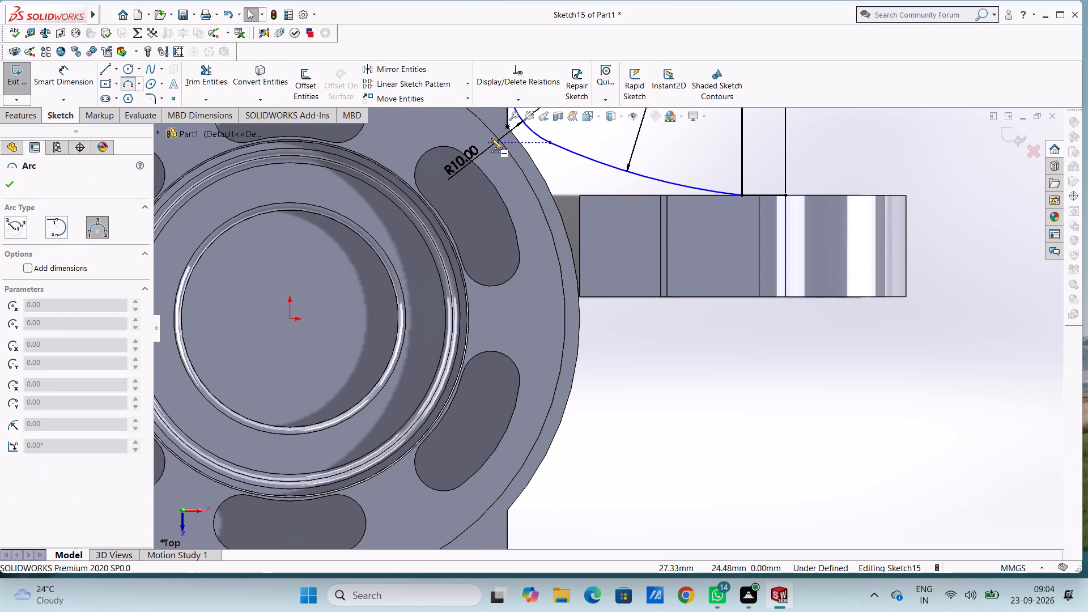
{"action": "left_click", "coordinate": [507, 128]}
{"action": "scroll", "coordinate": [522, 232], "scroll_direction": "up", "scroll_amount": 4}
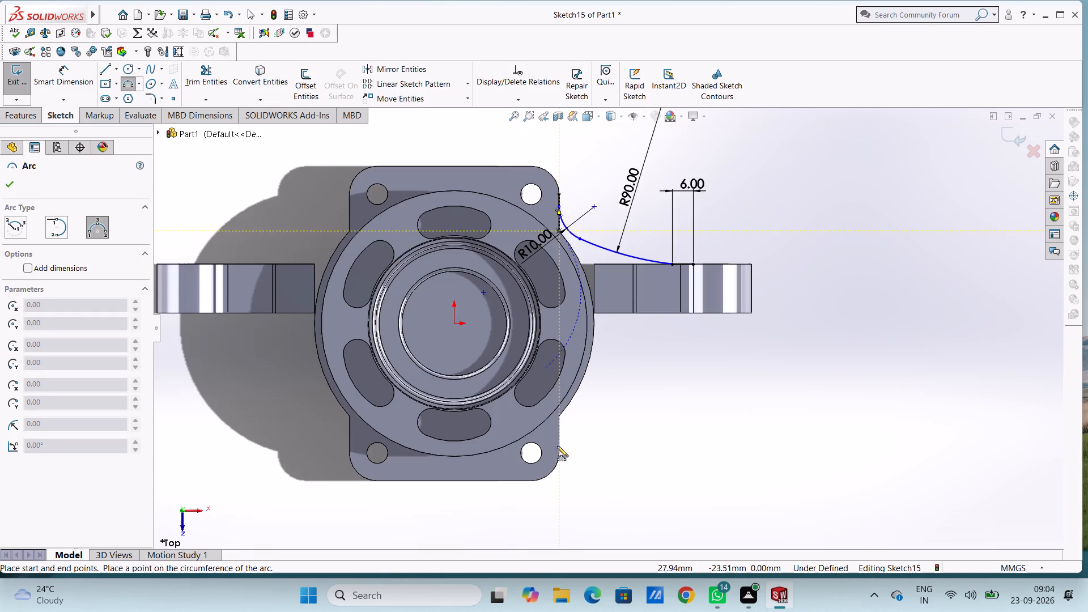
{"action": "left_click", "coordinate": [561, 416]}
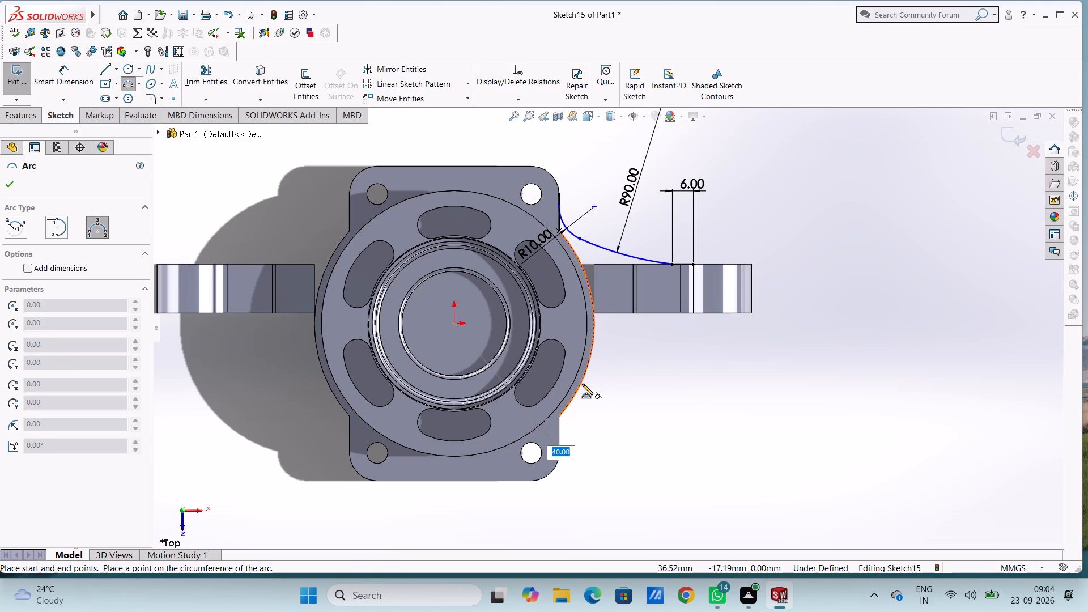
{"action": "left_click", "coordinate": [582, 384]}
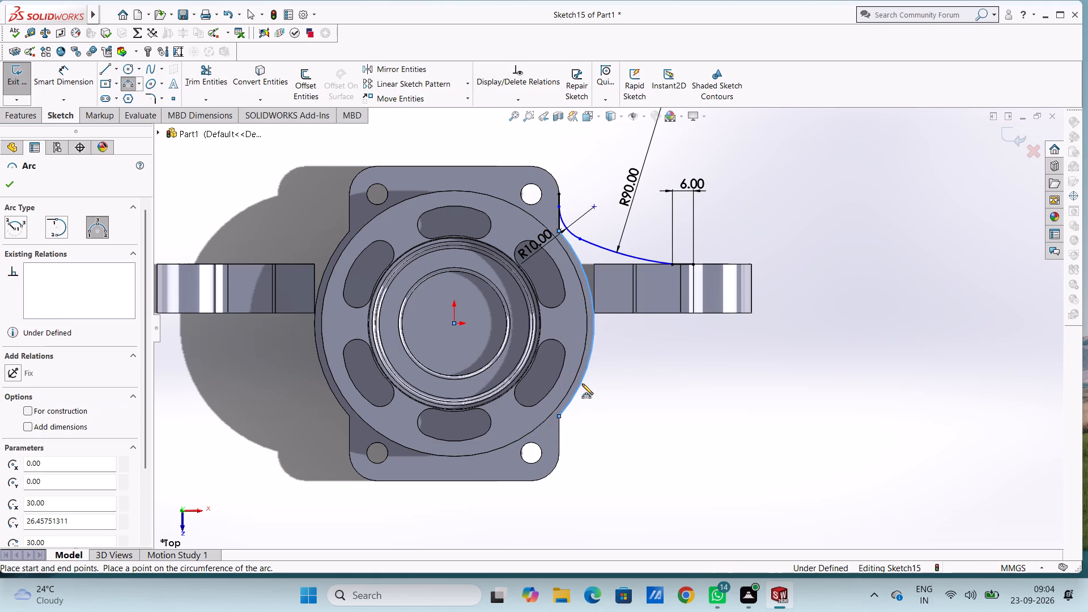
{"action": "key", "text": "Escape"}
{"action": "key", "text": "Escape"}
{"action": "key", "text": "Escape"}
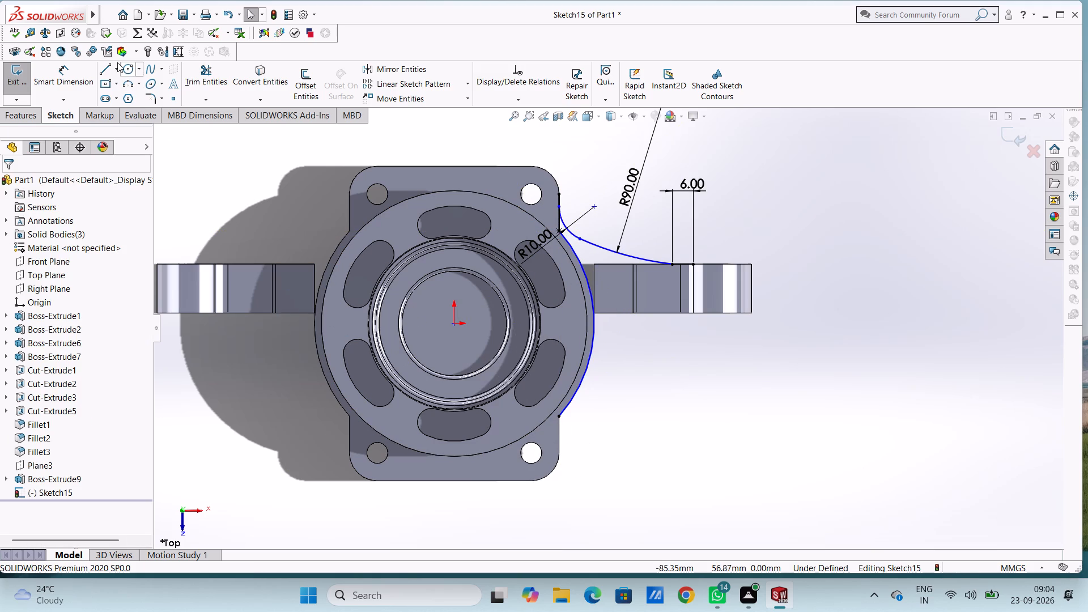
Draw a vertical line about 10.5 mm long from the arc's lower end along the lower-right flange corner's straight side.
{"action": "left_click", "coordinate": [107, 70]}
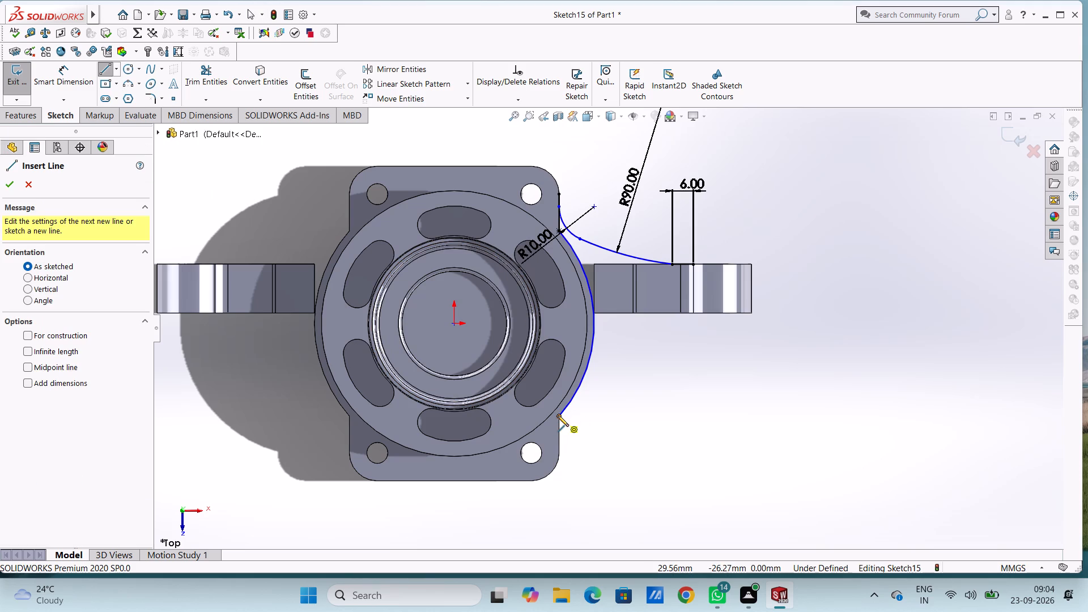
{"action": "left_click", "coordinate": [558, 415]}
{"action": "left_click", "coordinate": [558, 454]}
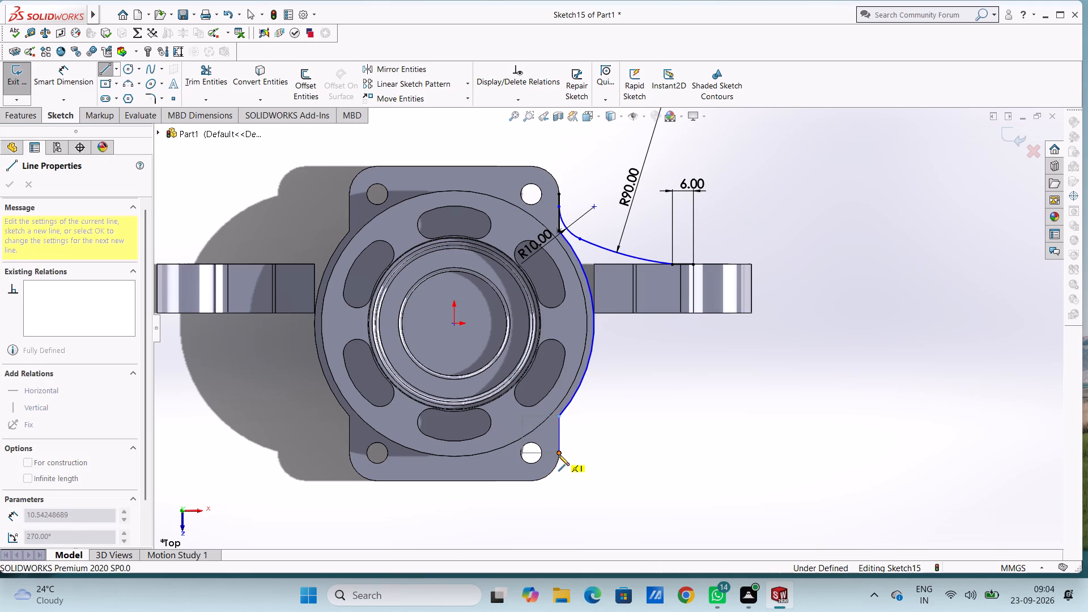
{"action": "key", "text": "Escape"}
{"action": "key", "text": "Escape"}
{"action": "key", "text": "Escape"}
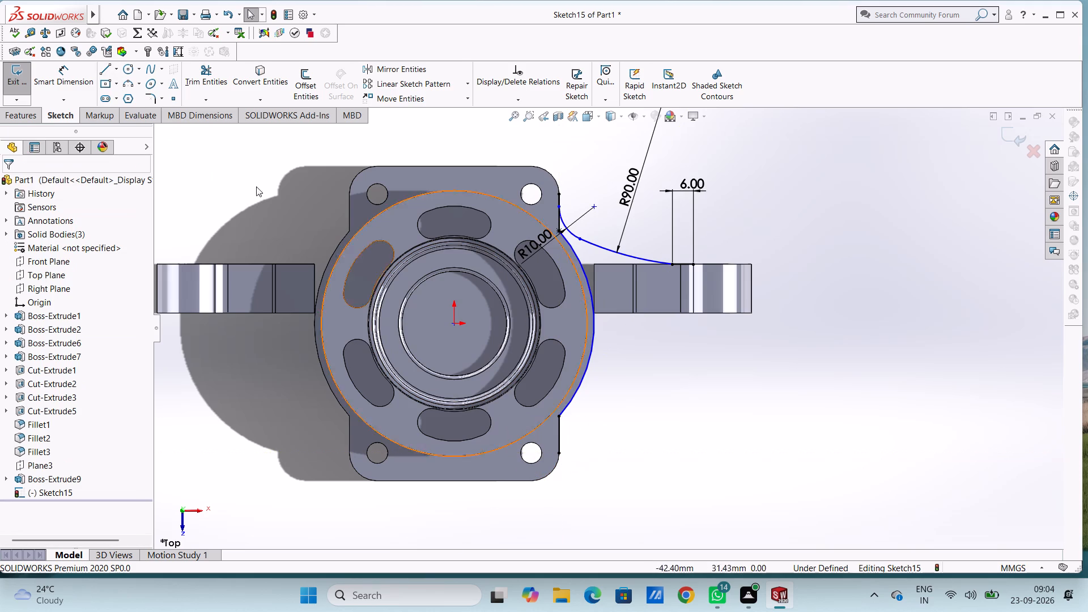
Dimension the radius of the arc on the round body's right edge as 40 mm.
{"action": "left_click", "coordinate": [77, 87]}
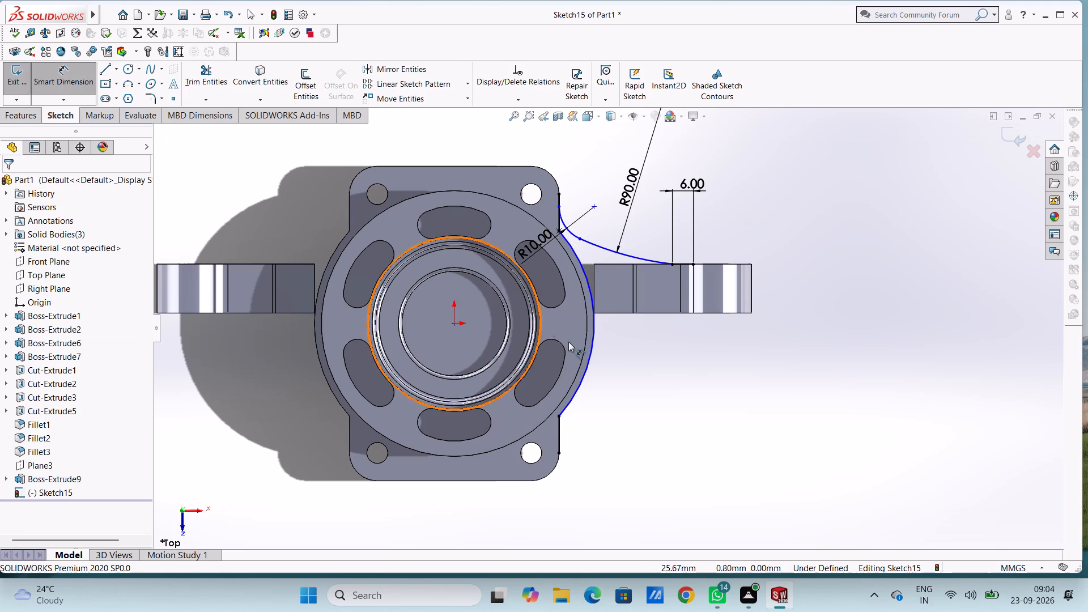
{"action": "left_click", "coordinate": [592, 360]}
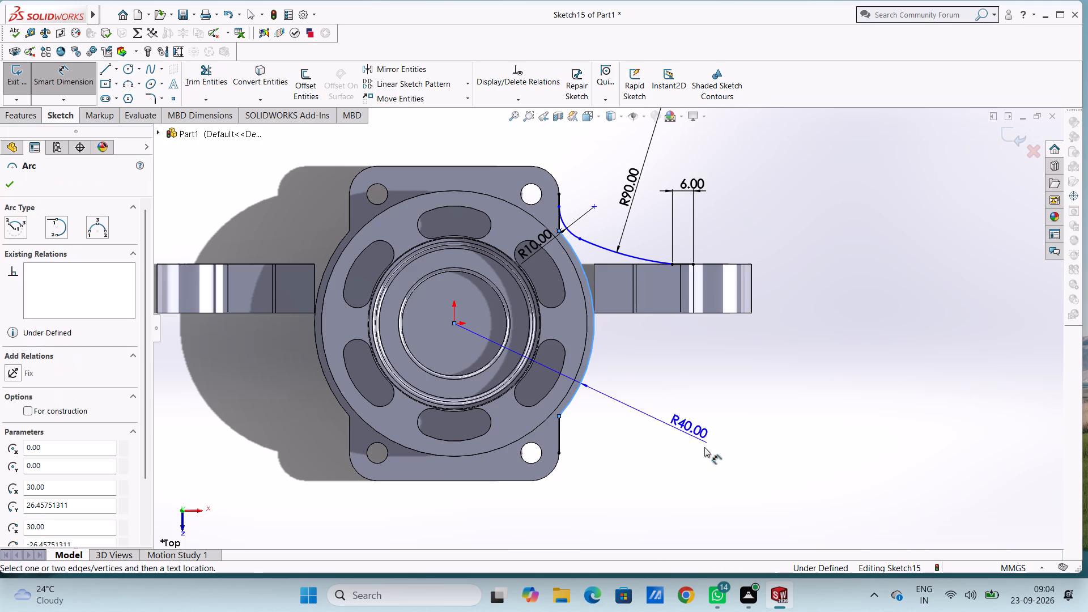
{"action": "left_click", "coordinate": [817, 445]}
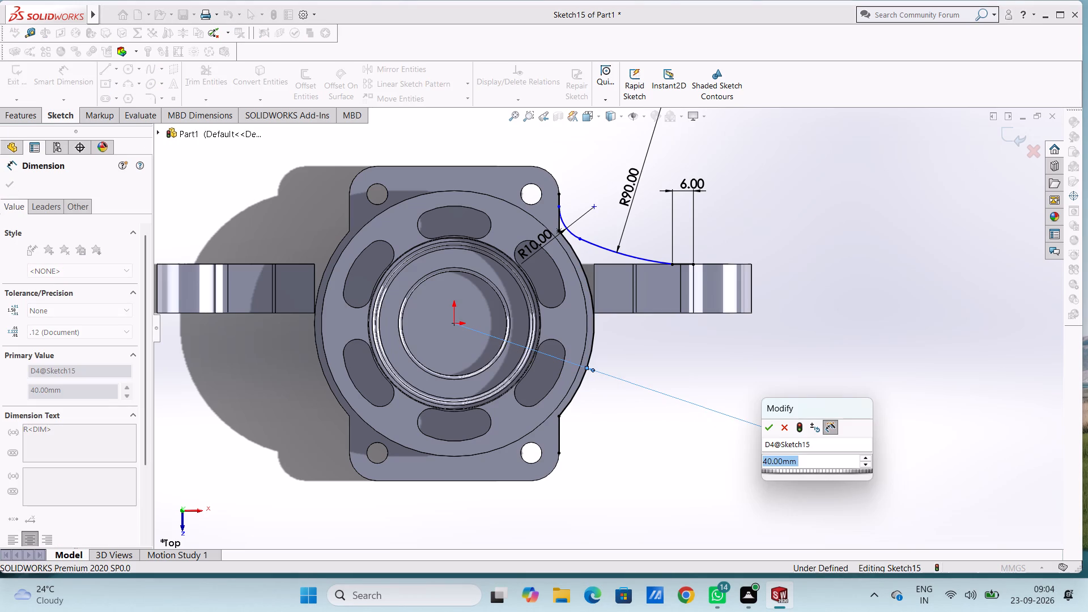
{"action": "left_click", "coordinate": [764, 428]}
{"action": "left_click", "coordinate": [738, 445]}
{"action": "key", "text": "Escape"}
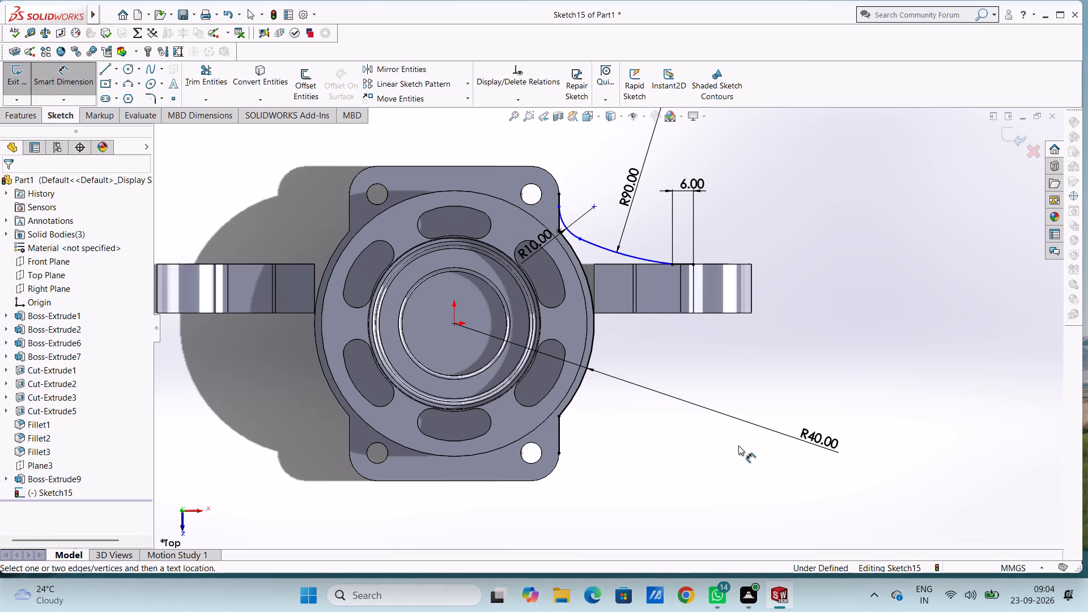
{"action": "key", "text": "Escape"}
{"action": "key", "text": "Escape"}
Add a 10 mm sketch fillet between the 40 mm arc and the lower vertical line.
{"action": "scroll", "coordinate": [682, 435], "scroll_direction": "down", "scroll_amount": 2}
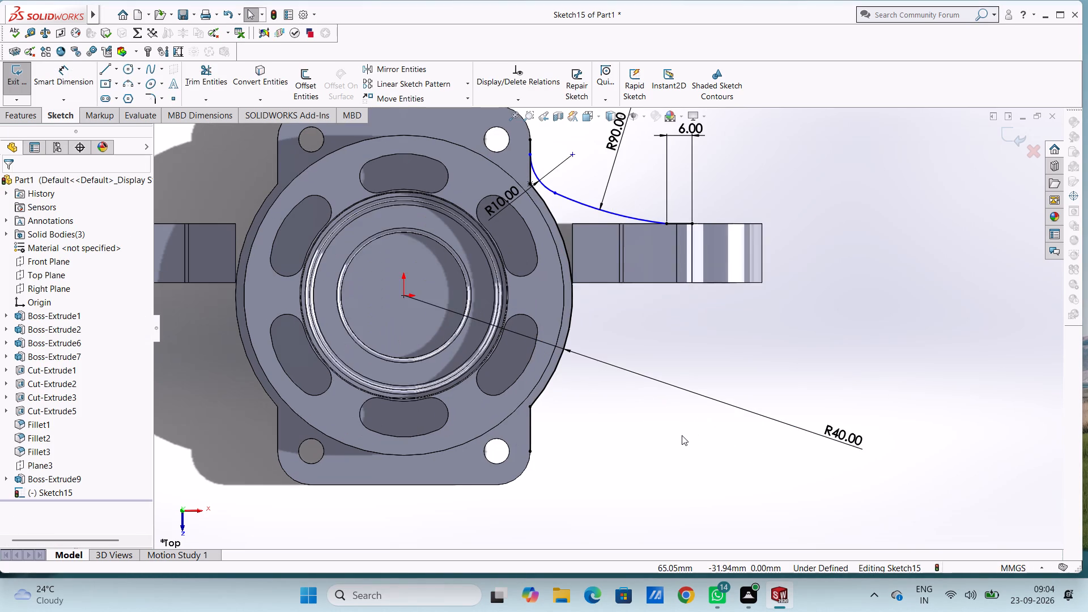
{"action": "scroll", "coordinate": [682, 435], "scroll_direction": "up", "scroll_amount": 2}
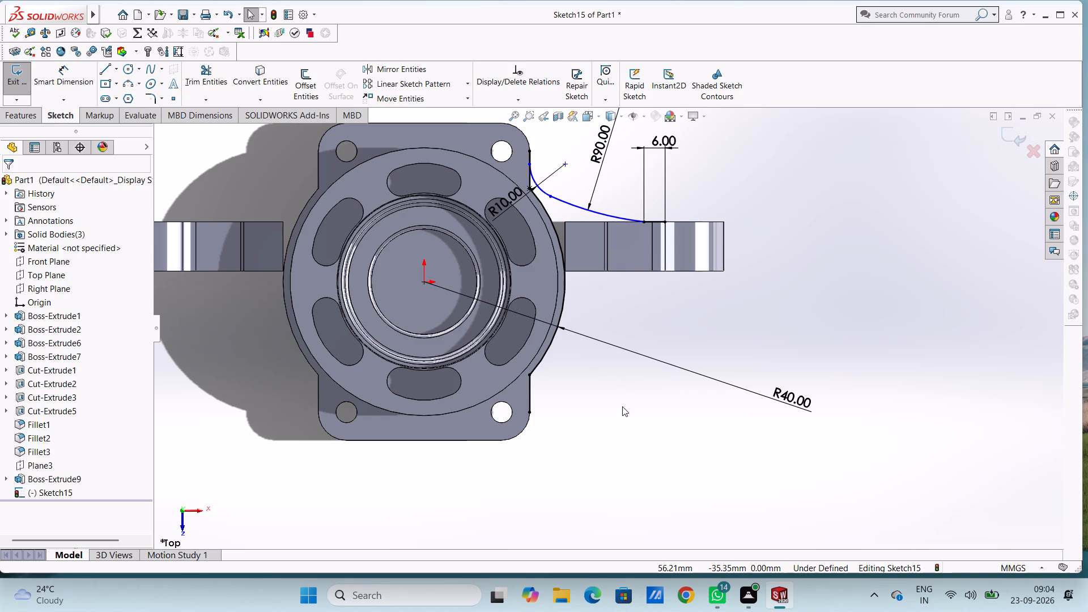
{"action": "left_click", "coordinate": [146, 96]}
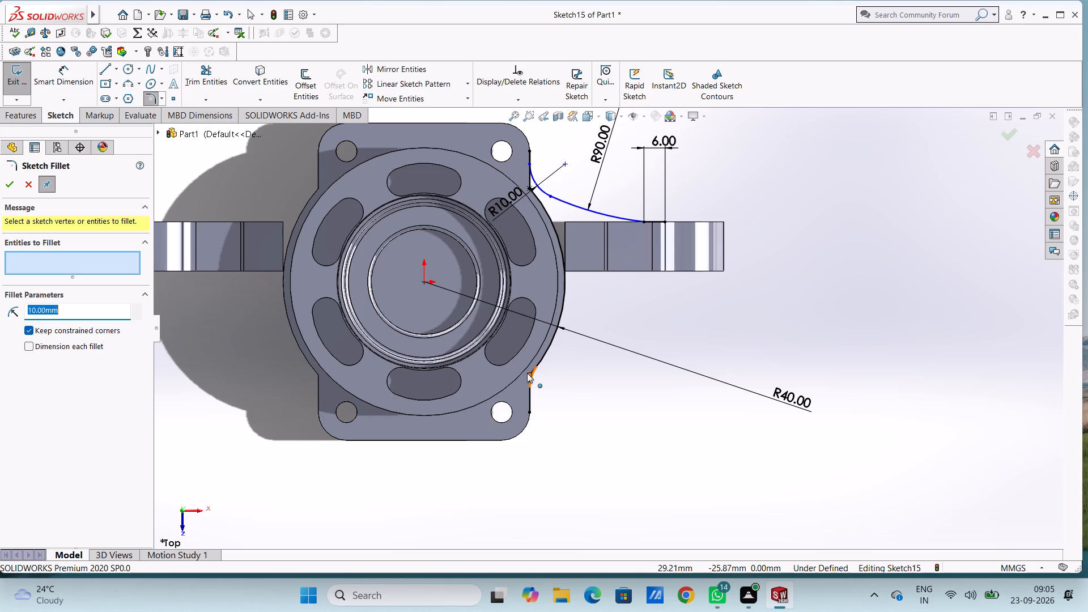
{"action": "left_click", "coordinate": [527, 373]}
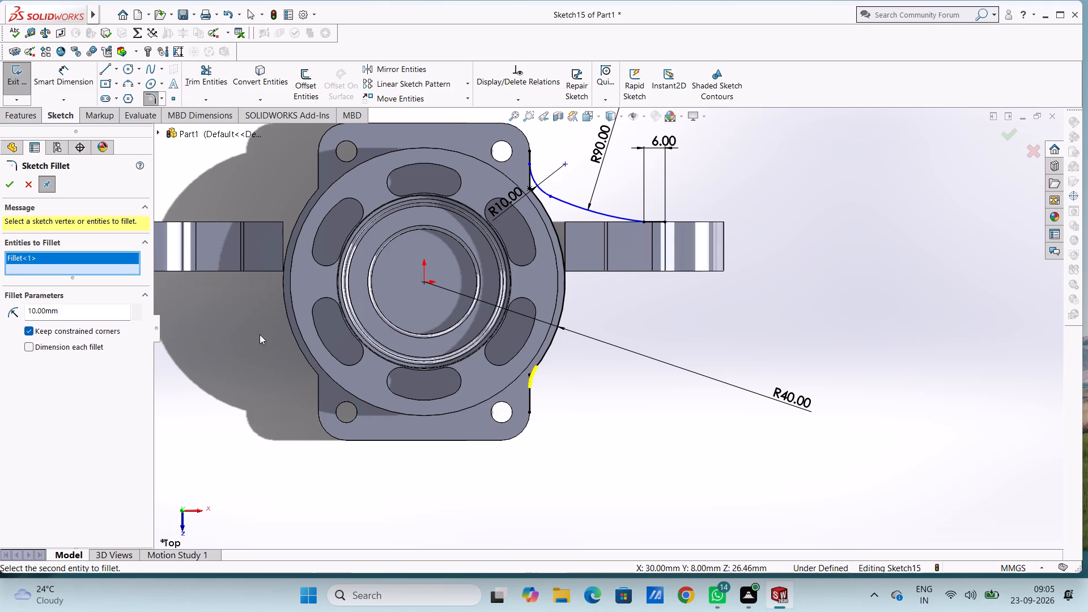
{"action": "left_click", "coordinate": [10, 185]}
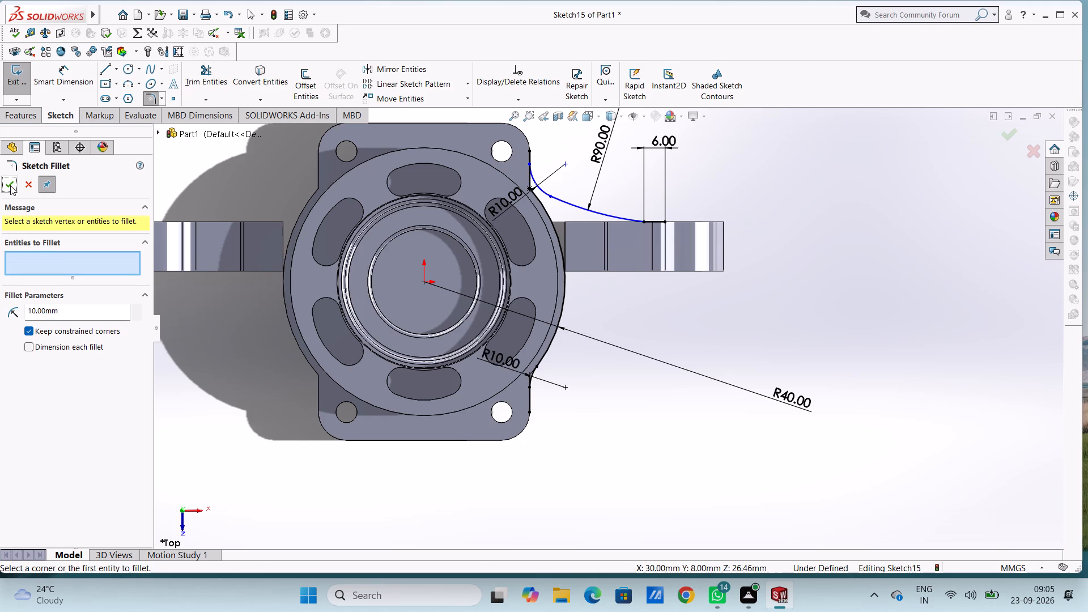
{"action": "left_click", "coordinate": [10, 185]}
{"action": "left_click", "coordinate": [10, 185]}
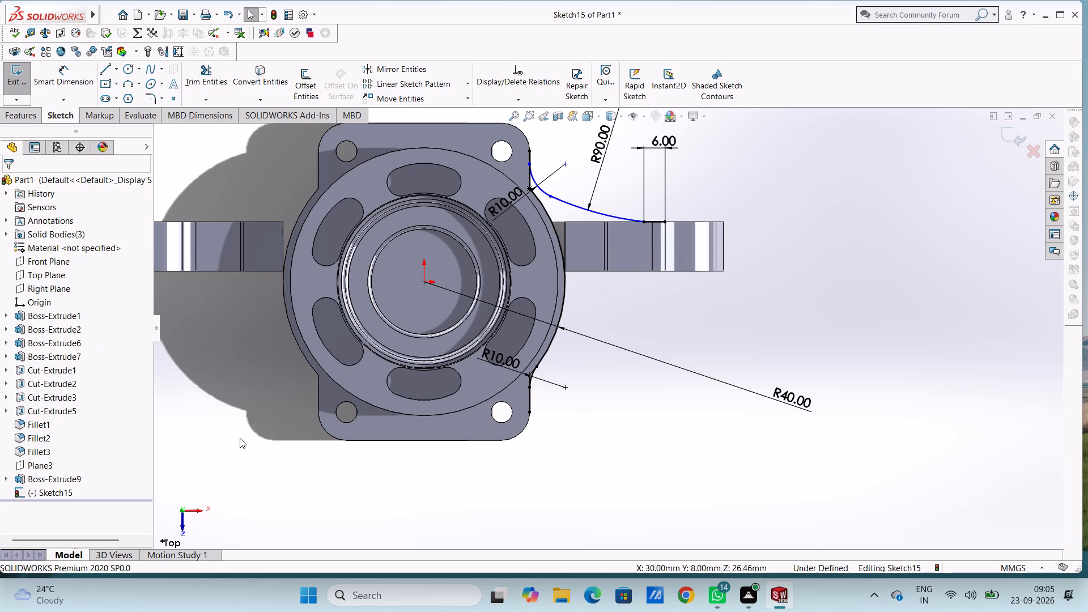
Draw a 28 mm line inward along the right lug's lower edge from its outer corner, continuing with a slanted line to the lower fillet.
{"action": "scroll", "coordinate": [541, 411], "scroll_direction": "down", "scroll_amount": 5}
{"action": "scroll", "coordinate": [573, 315], "scroll_direction": "up", "scroll_amount": 5}
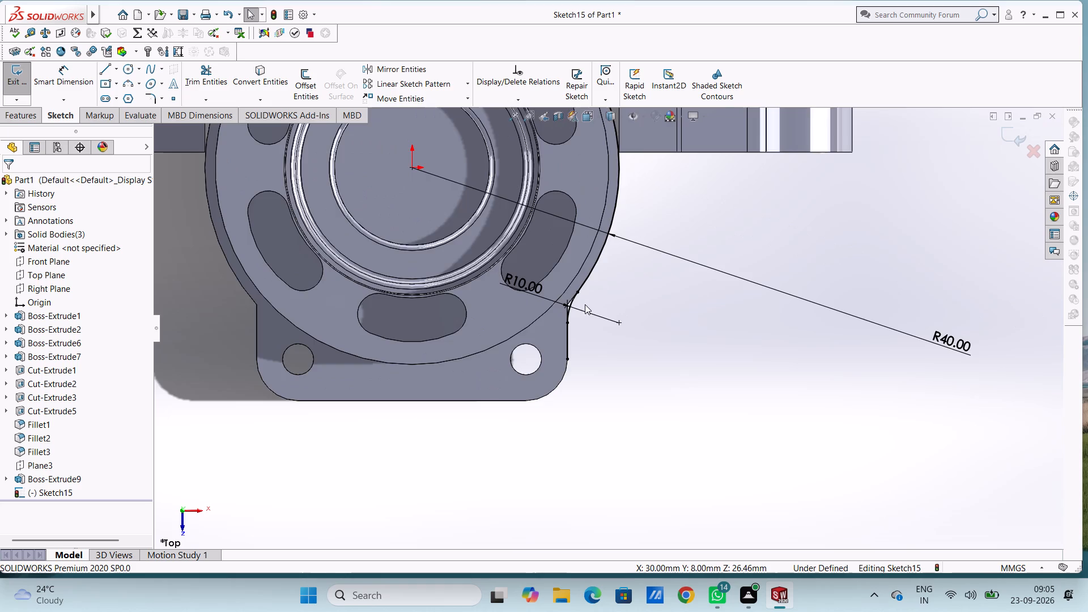
{"action": "scroll", "coordinate": [596, 280], "scroll_direction": "up", "scroll_amount": 3}
{"action": "scroll", "coordinate": [632, 275], "scroll_direction": "down", "scroll_amount": 2}
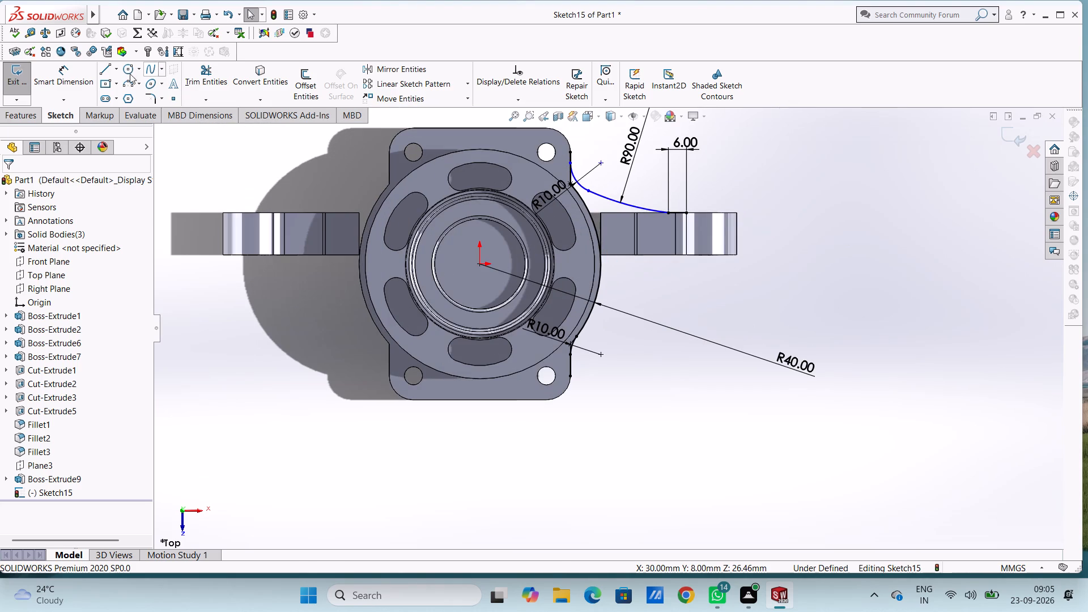
{"action": "left_click", "coordinate": [107, 71]}
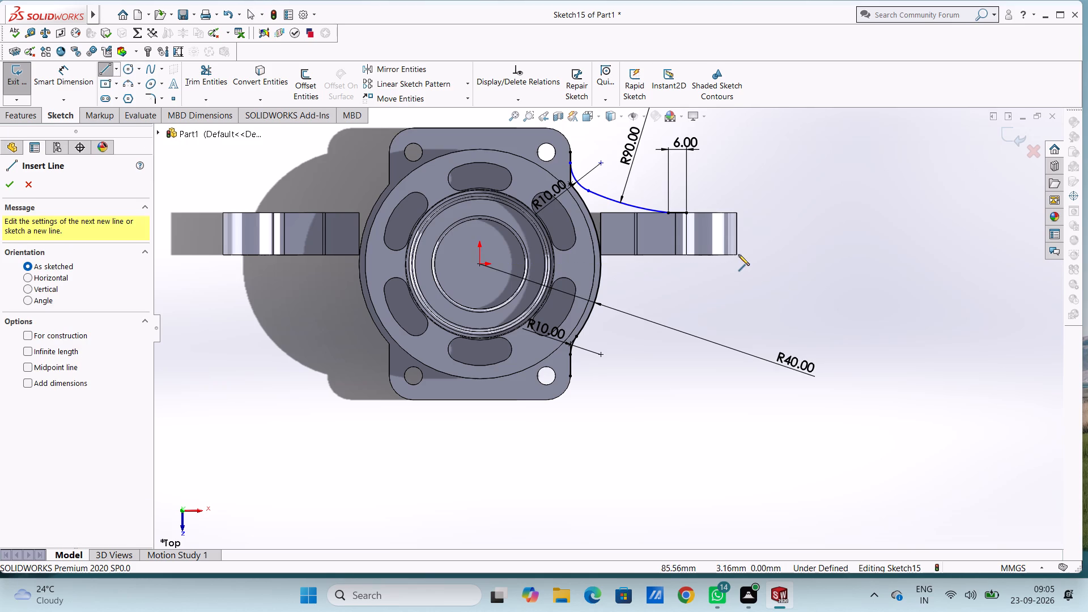
{"action": "left_click", "coordinate": [736, 254]}
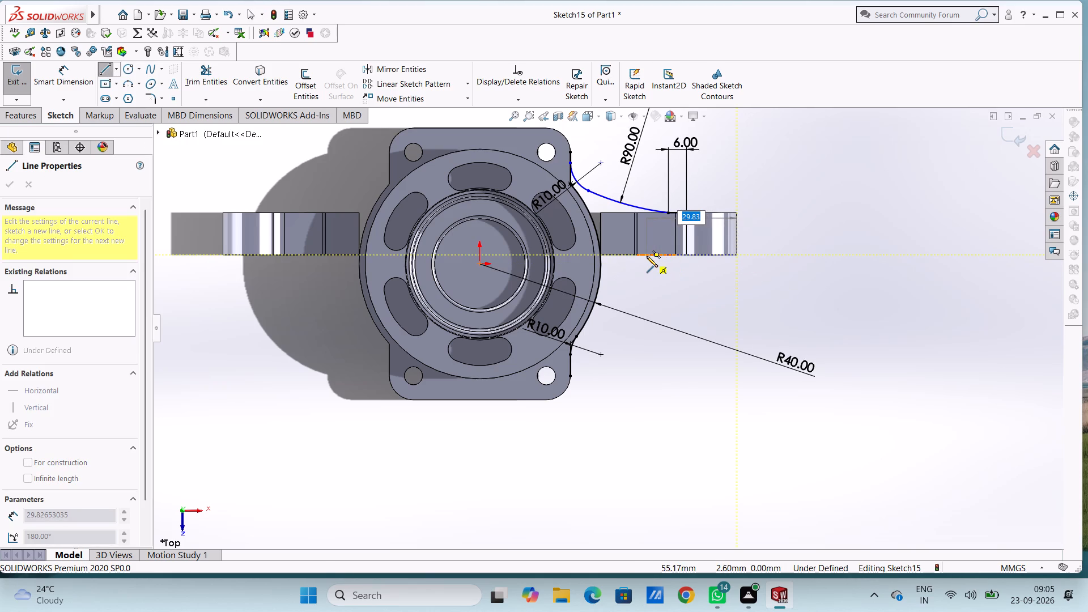
{"action": "type", "text": "28"}
{"action": "key", "text": "Return"}
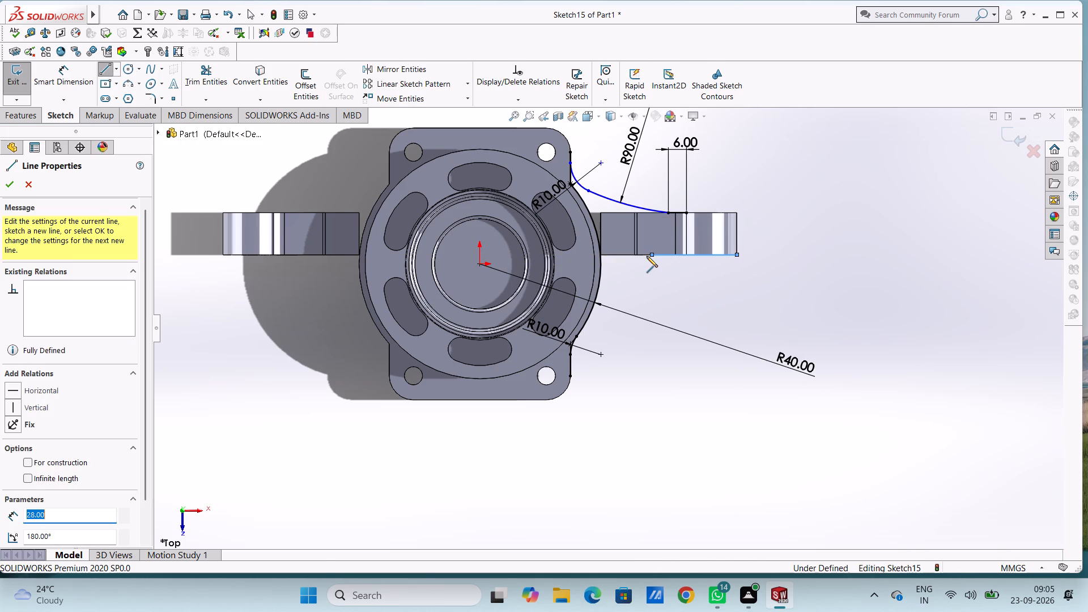
{"action": "left_click", "coordinate": [579, 334]}
{"action": "key", "text": "Escape"}
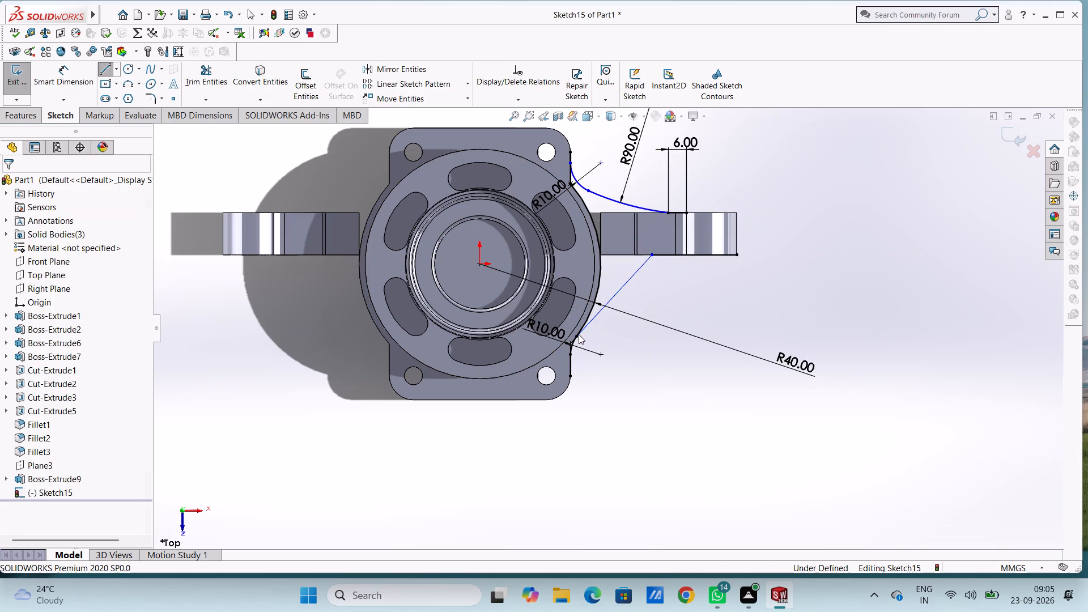
{"action": "key", "text": "Escape"}
{"action": "key", "text": "Escape"}
Add a 10 mm sketch fillet between the right lug's lower edge line and the slanted line.
{"action": "scroll", "coordinate": [683, 291], "scroll_direction": "down", "scroll_amount": 4}
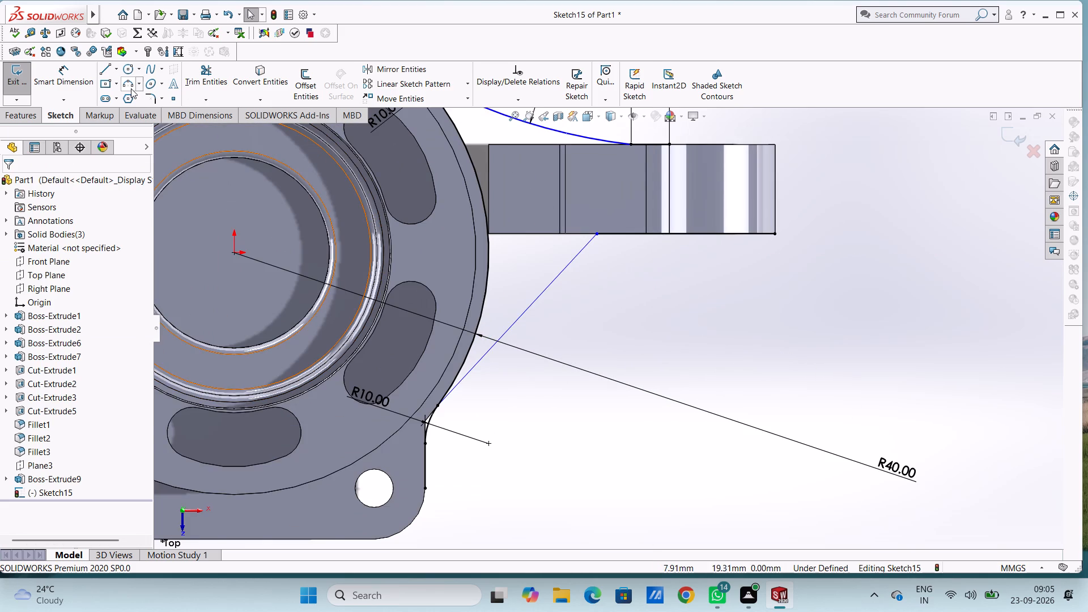
{"action": "left_click", "coordinate": [130, 84]}
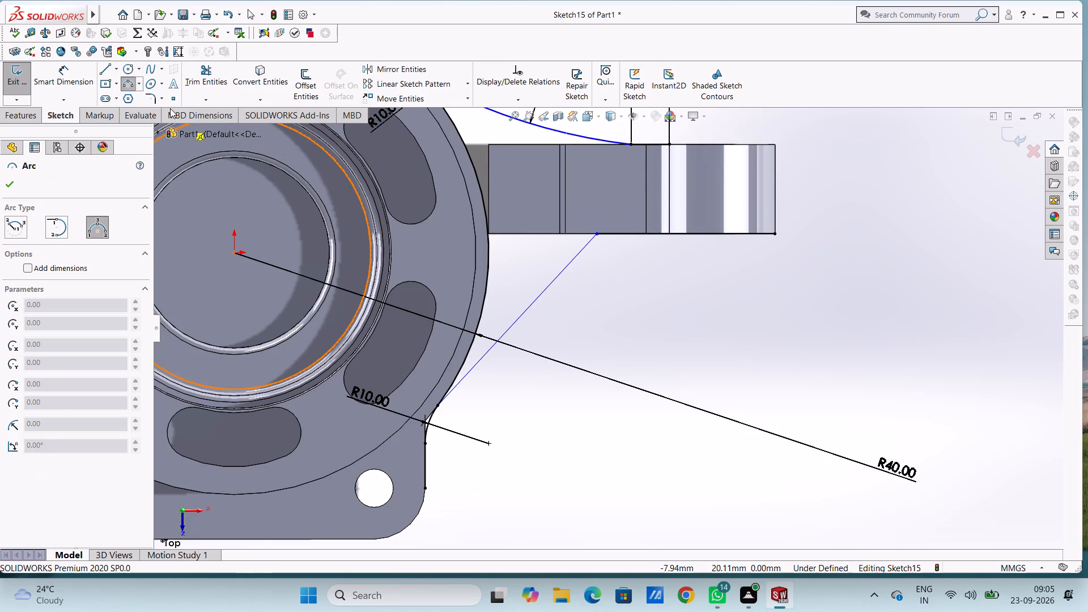
{"action": "left_click", "coordinate": [155, 99]}
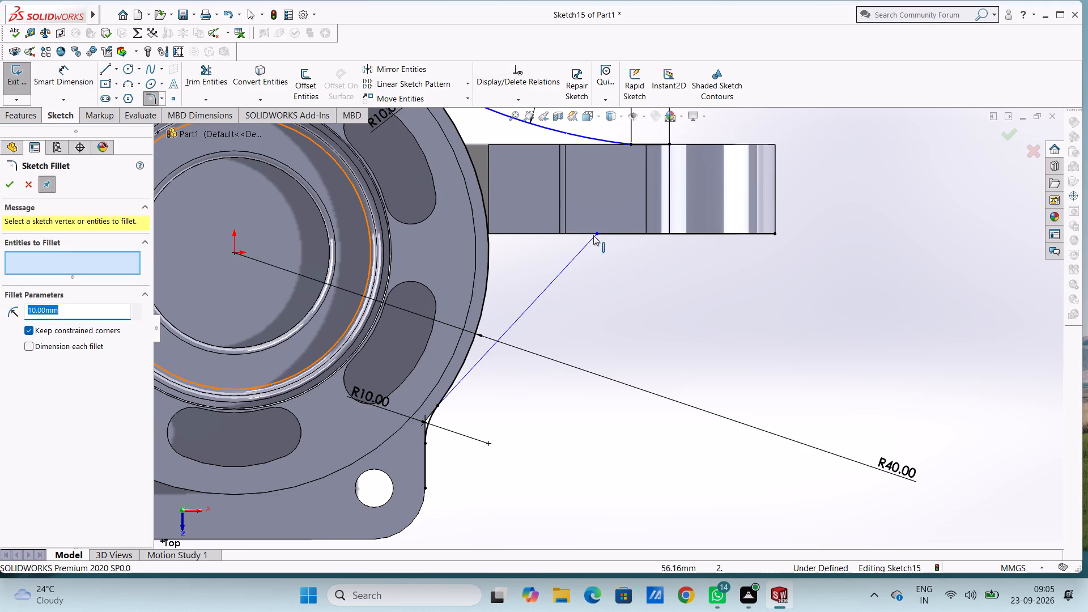
{"action": "left_click", "coordinate": [595, 232]}
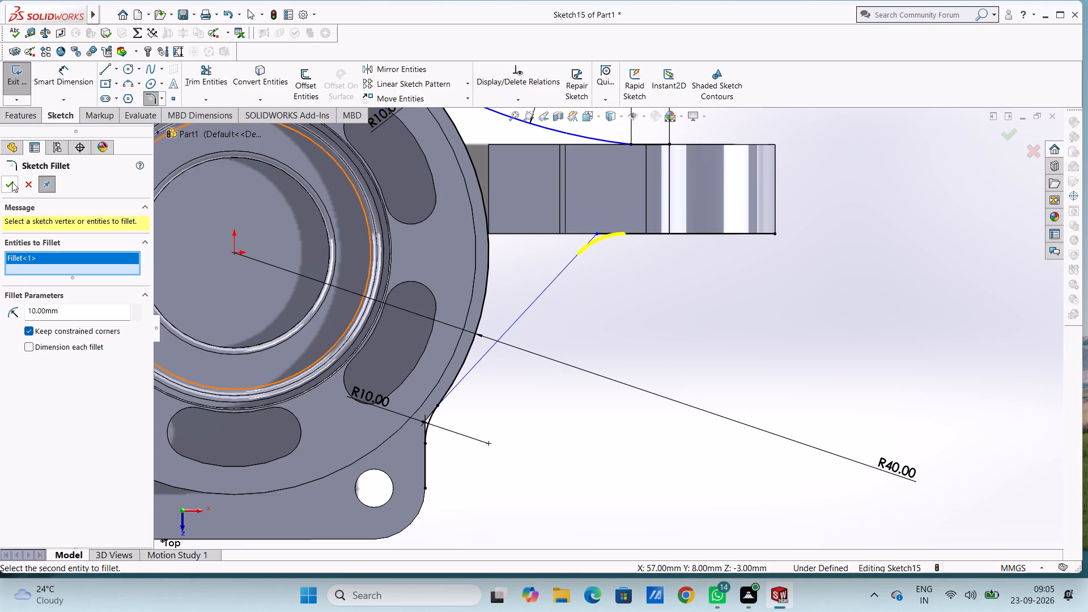
{"action": "left_click", "coordinate": [11, 184]}
{"action": "left_click", "coordinate": [10, 184]}
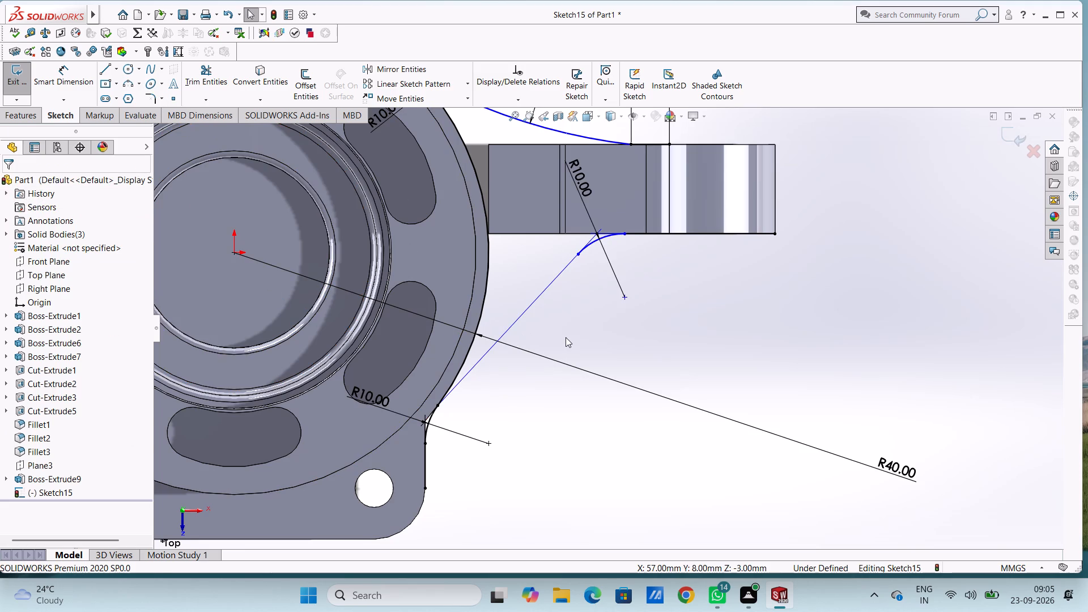
Draw a three-point arc of radius 108 mm from the lower fillet's upper end to the new fillet's lower end at the lug.
{"action": "scroll", "coordinate": [566, 337], "scroll_direction": "up", "scroll_amount": 3}
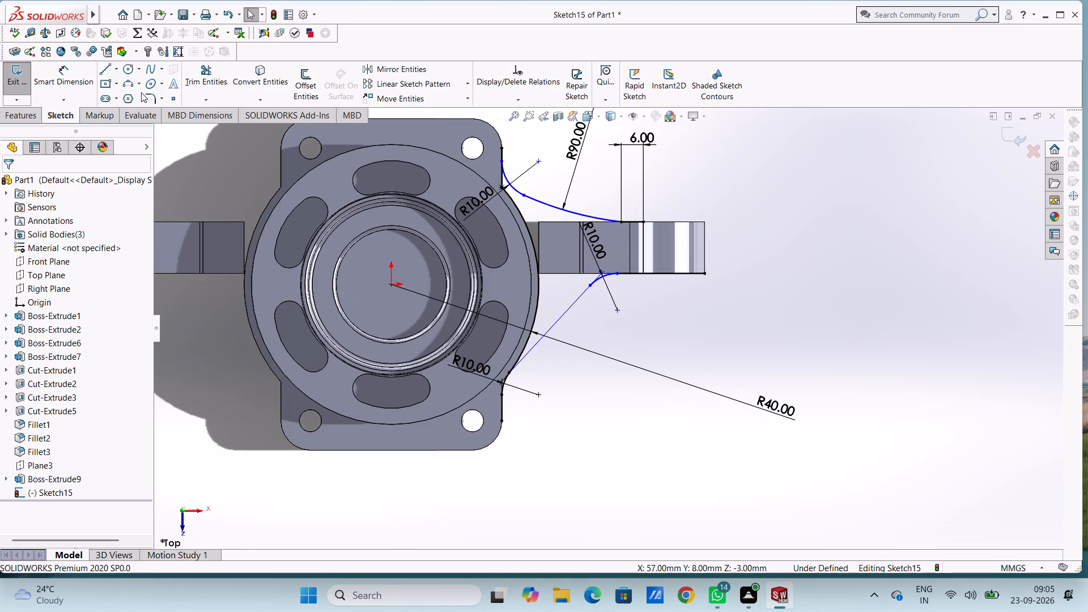
{"action": "left_click", "coordinate": [126, 83]}
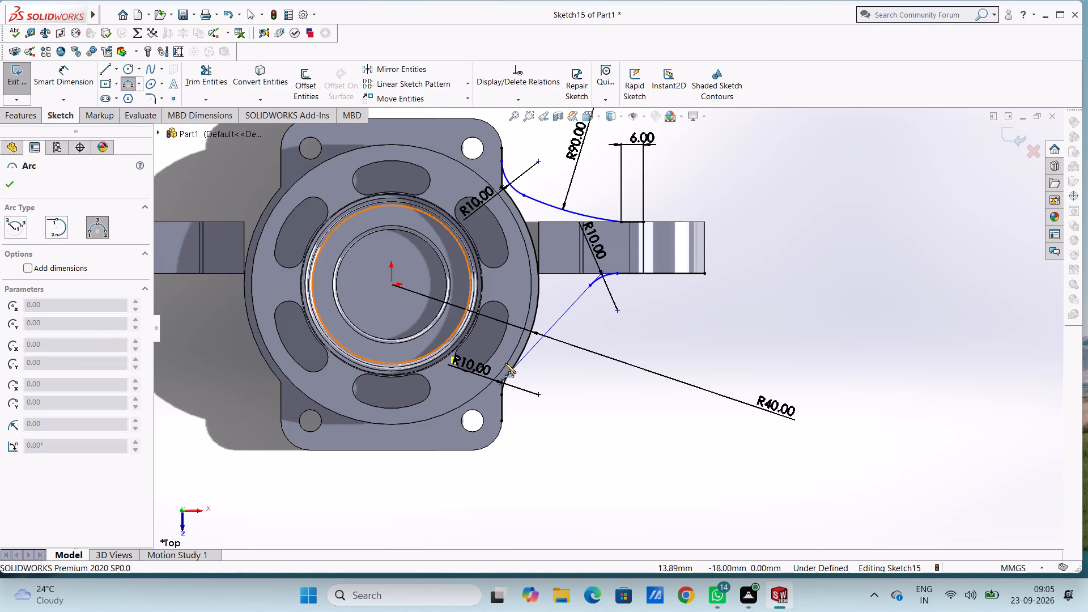
{"action": "scroll", "coordinate": [513, 363], "scroll_direction": "down", "scroll_amount": 3}
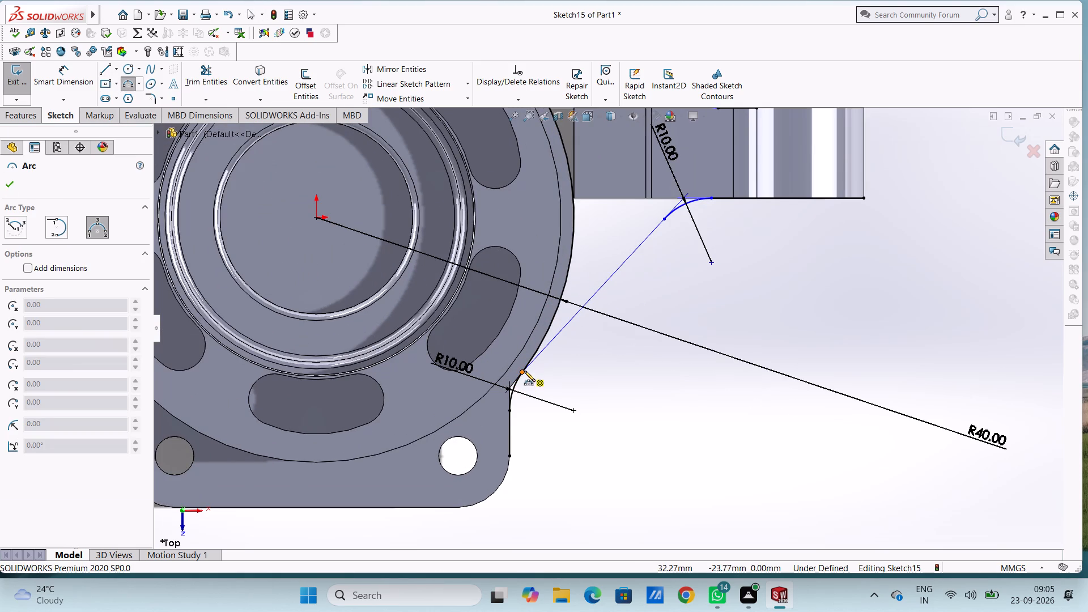
{"action": "left_click", "coordinate": [522, 372]}
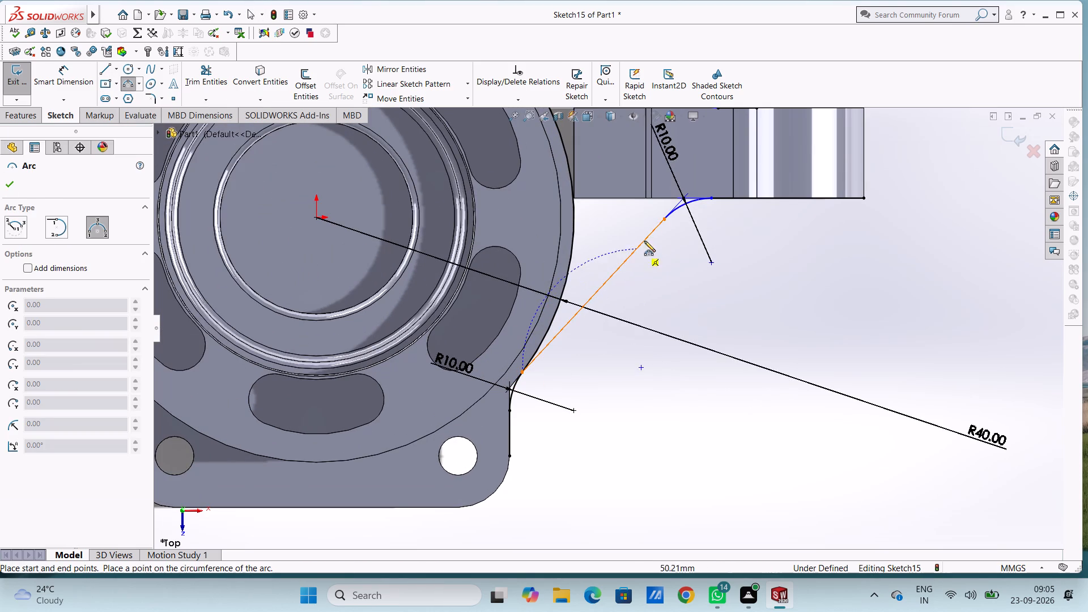
{"action": "left_click", "coordinate": [666, 220]}
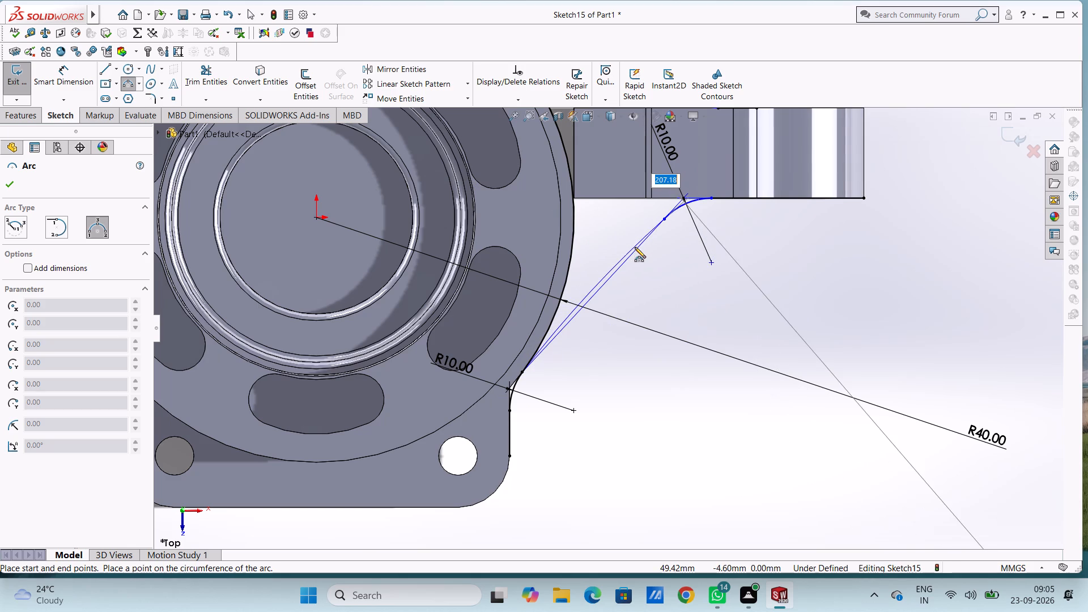
{"action": "type", "text": "108"}
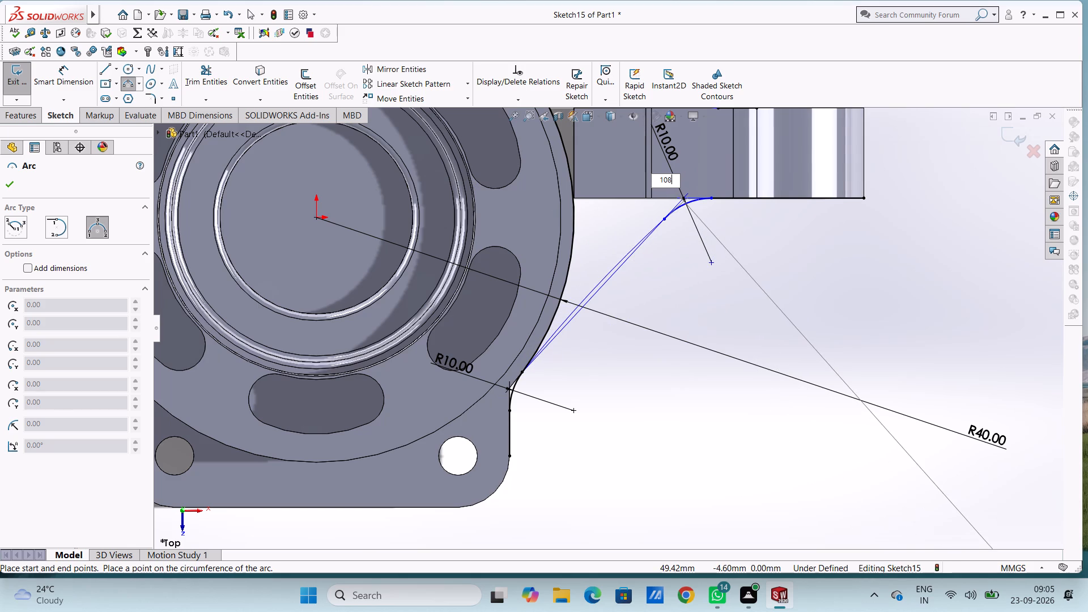
{"action": "key", "text": "Return"}
{"action": "key", "text": "Escape"}
{"action": "key", "text": "Escape"}
{"action": "key", "text": "Escape"}
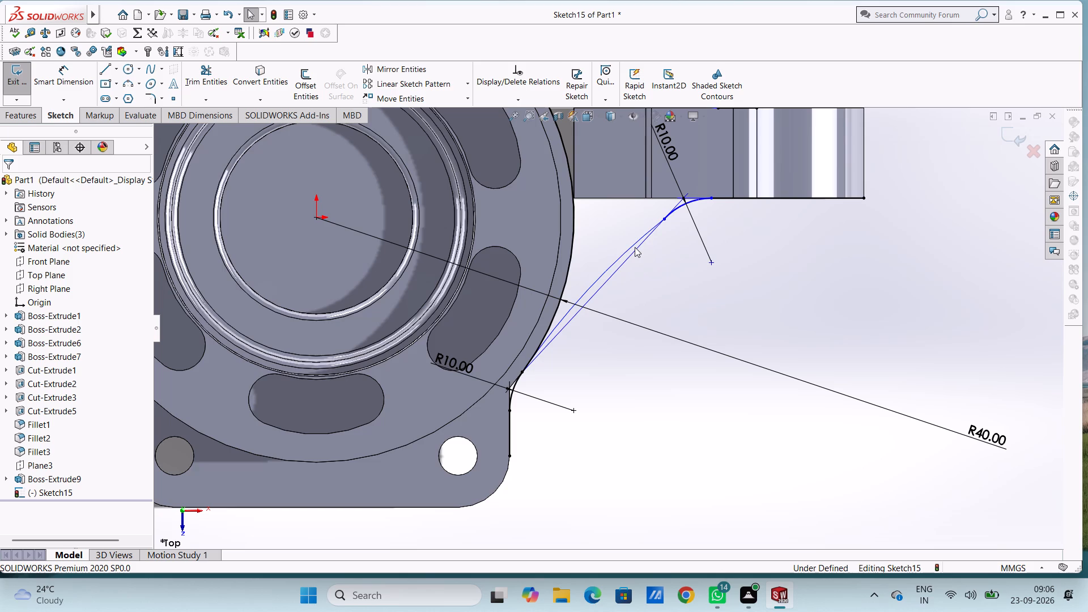
Dimension the horizontal distance from the lug fillet's end on the lower edge to the lug's outer corner as 28 mm.
{"action": "scroll", "coordinate": [635, 247], "scroll_direction": "up", "scroll_amount": 3}
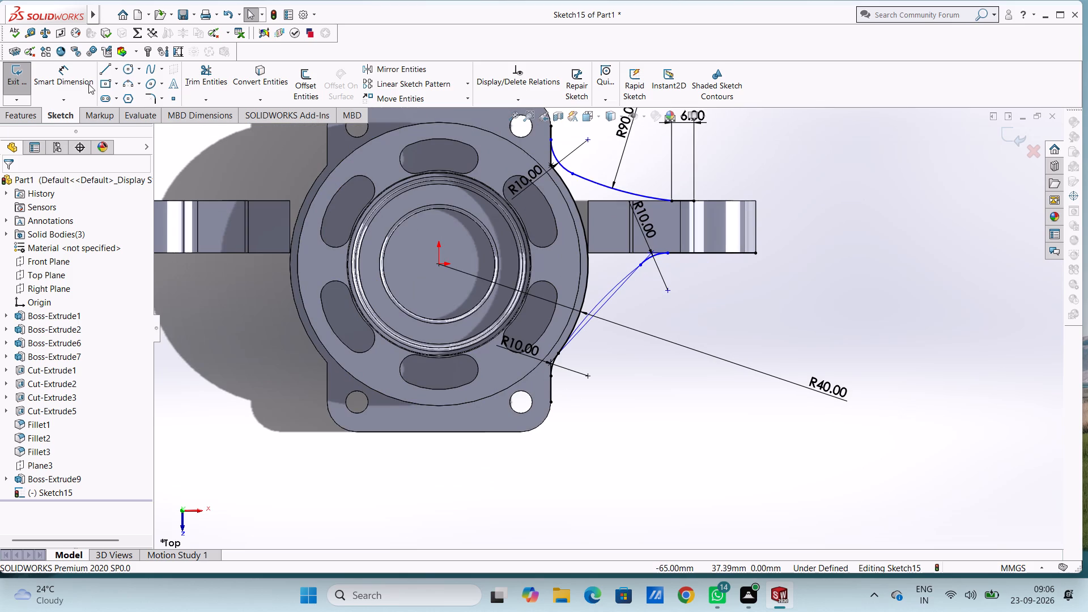
{"action": "left_click", "coordinate": [75, 79]}
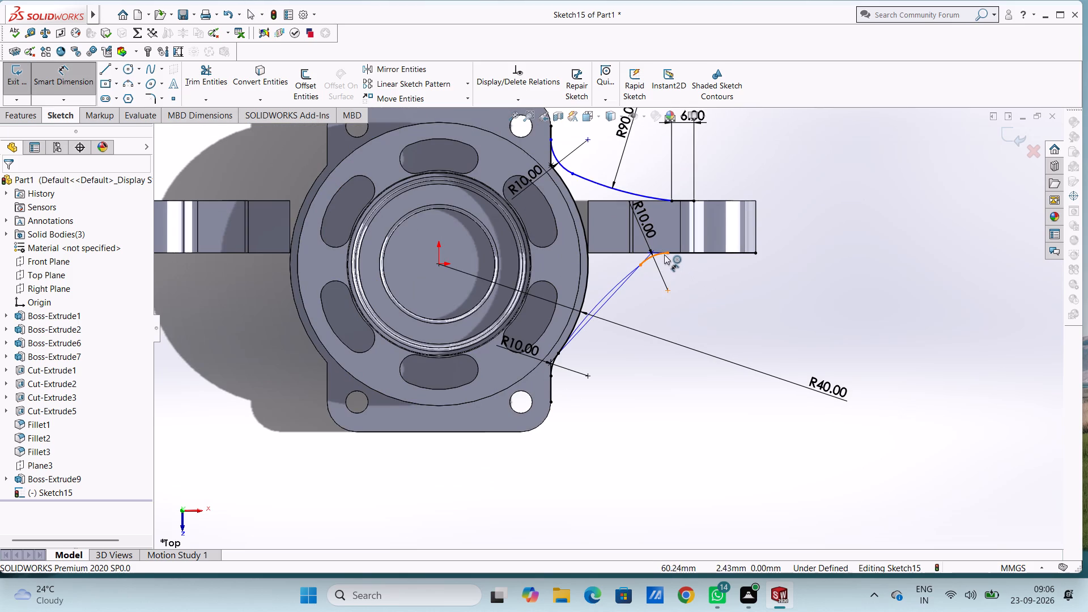
{"action": "left_click", "coordinate": [670, 254]}
{"action": "left_click", "coordinate": [756, 253]}
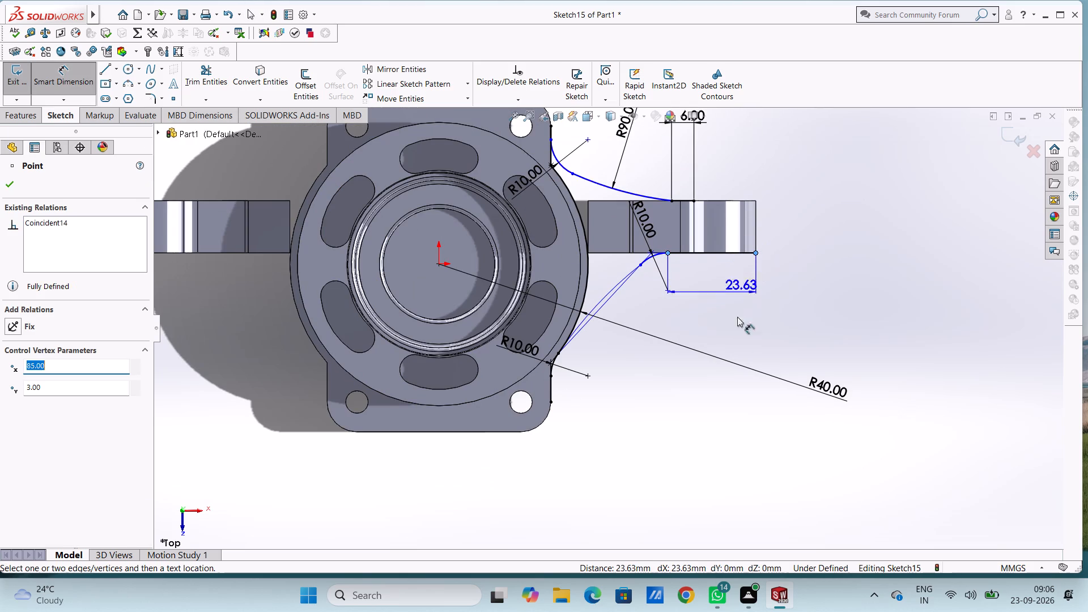
{"action": "left_click", "coordinate": [710, 424]}
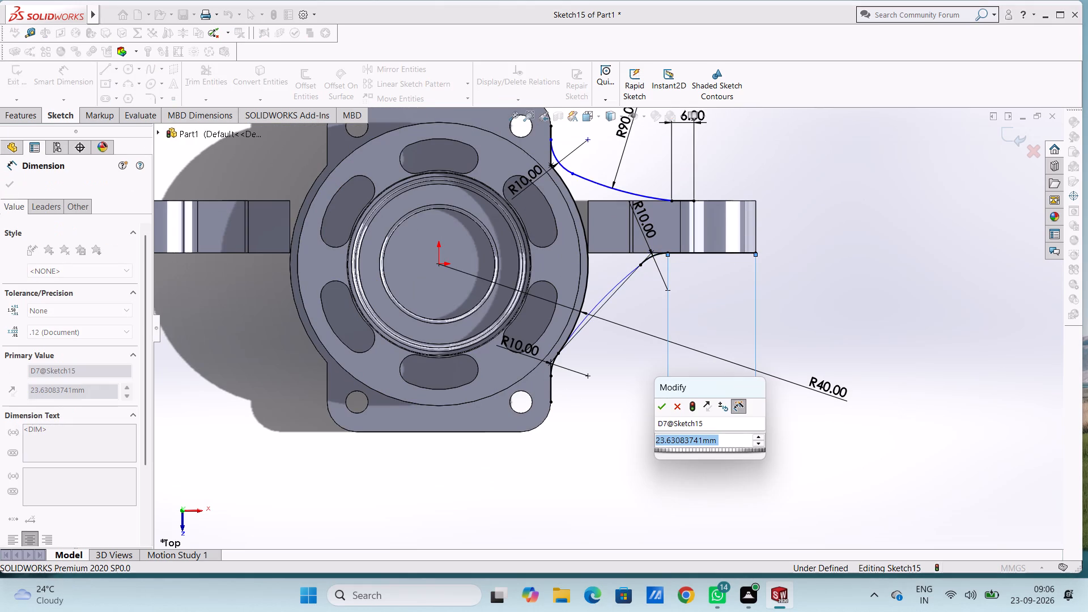
{"action": "type", "text": "28"}
{"action": "key", "text": "Return"}
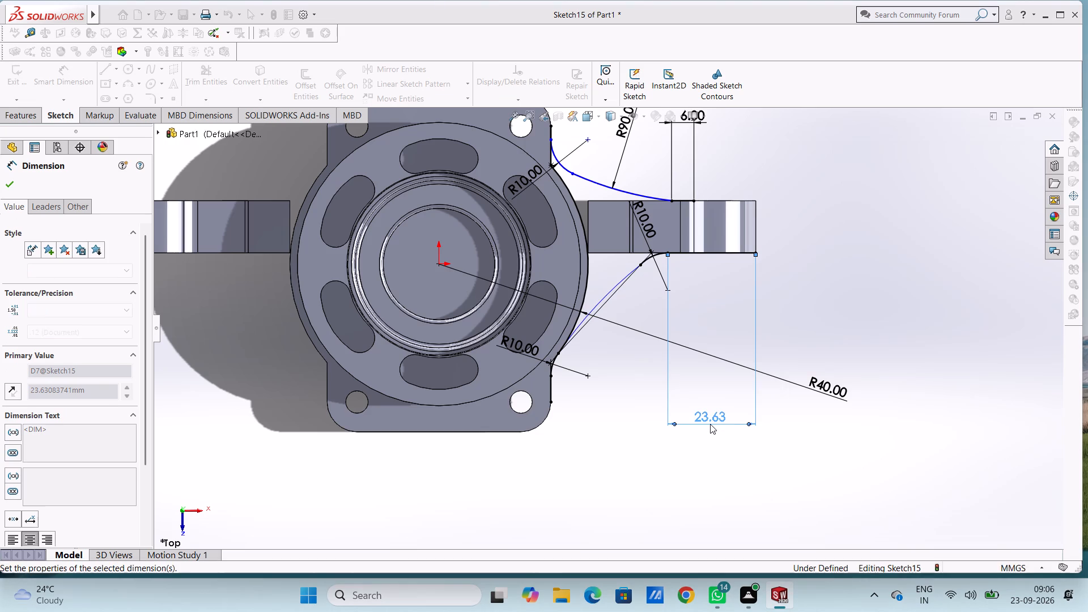
{"action": "left_click", "coordinate": [721, 335]}
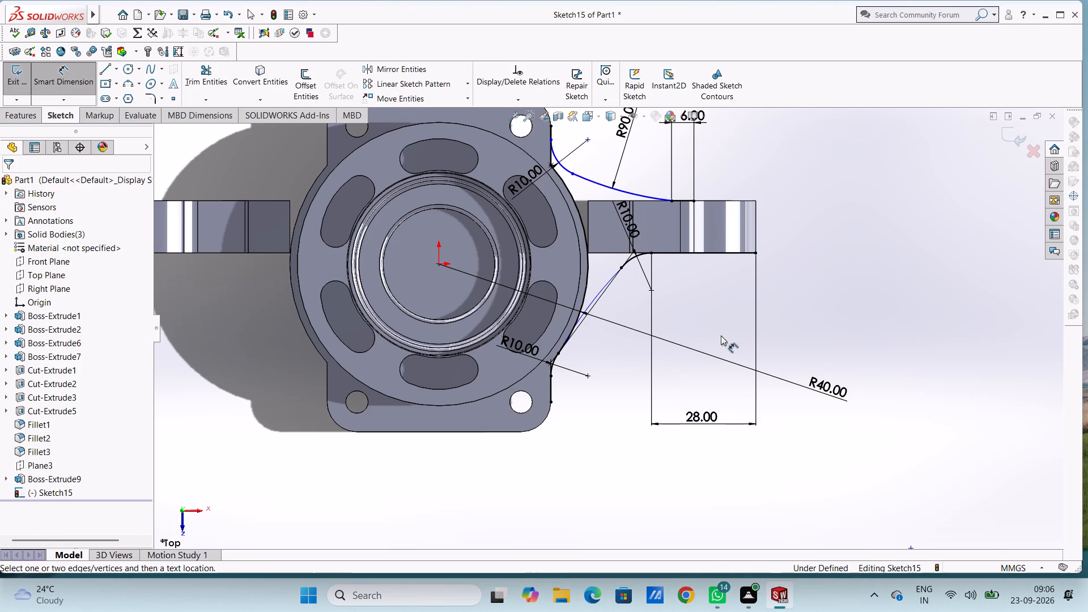
{"action": "key", "text": "Escape"}
{"action": "key", "text": "Escape"}
{"action": "key", "text": "Escape"}
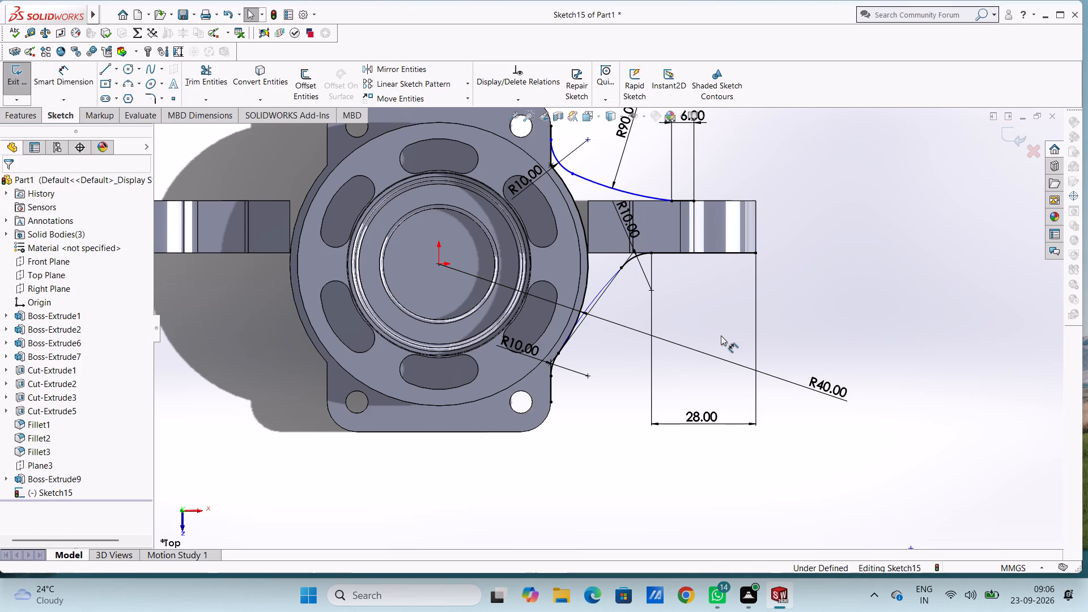
Dimension the radius of the long arc between the two lower fillets as 108 mm.
{"action": "scroll", "coordinate": [638, 341], "scroll_direction": "down", "scroll_amount": 6}
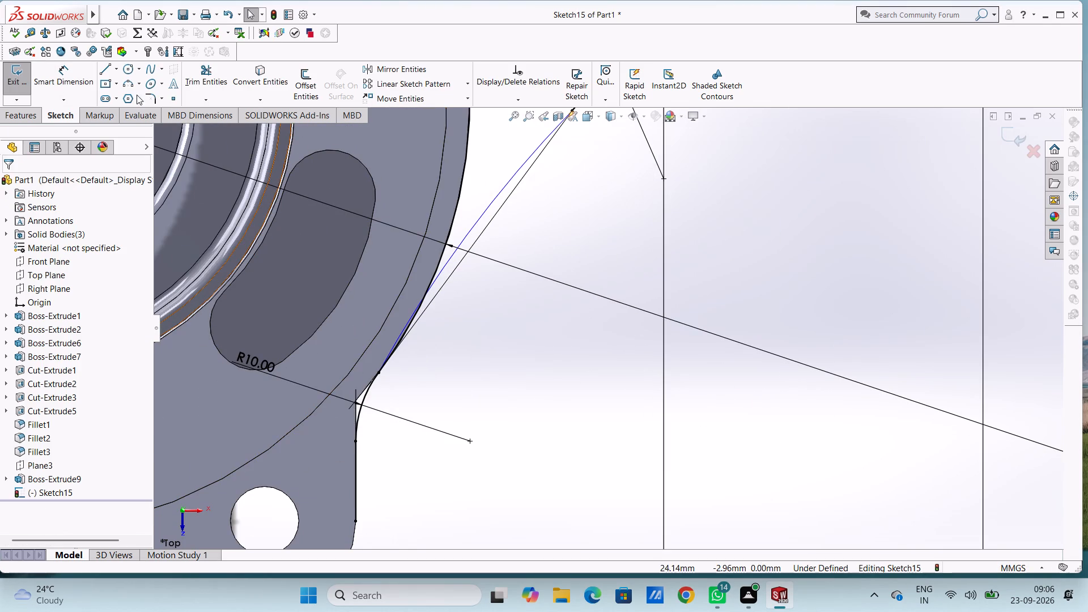
{"action": "left_click", "coordinate": [58, 84]}
{"action": "left_click", "coordinate": [500, 193]}
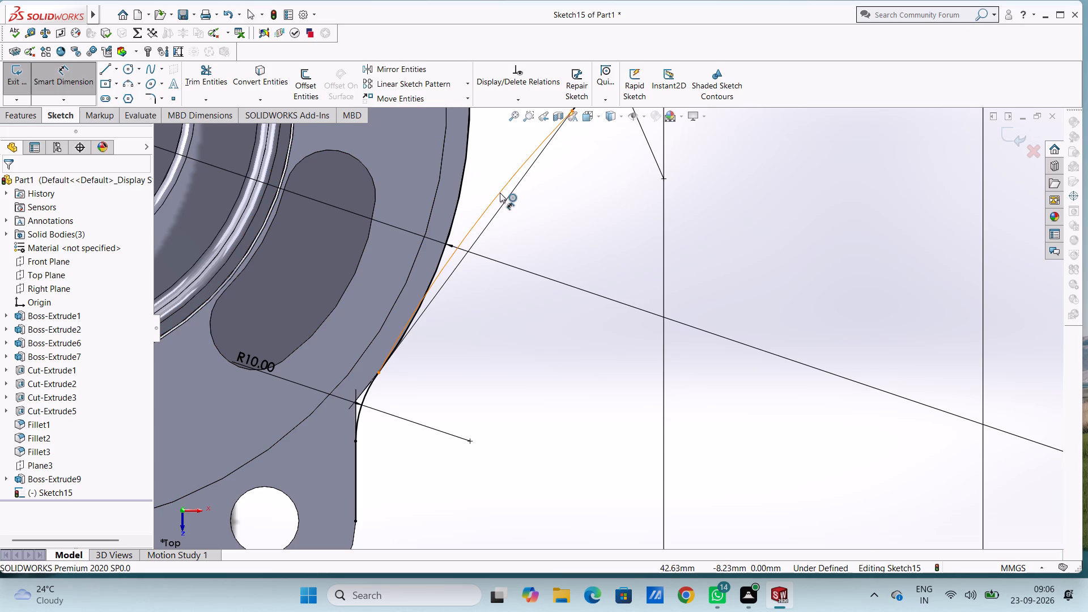
{"action": "left_click", "coordinate": [772, 428]}
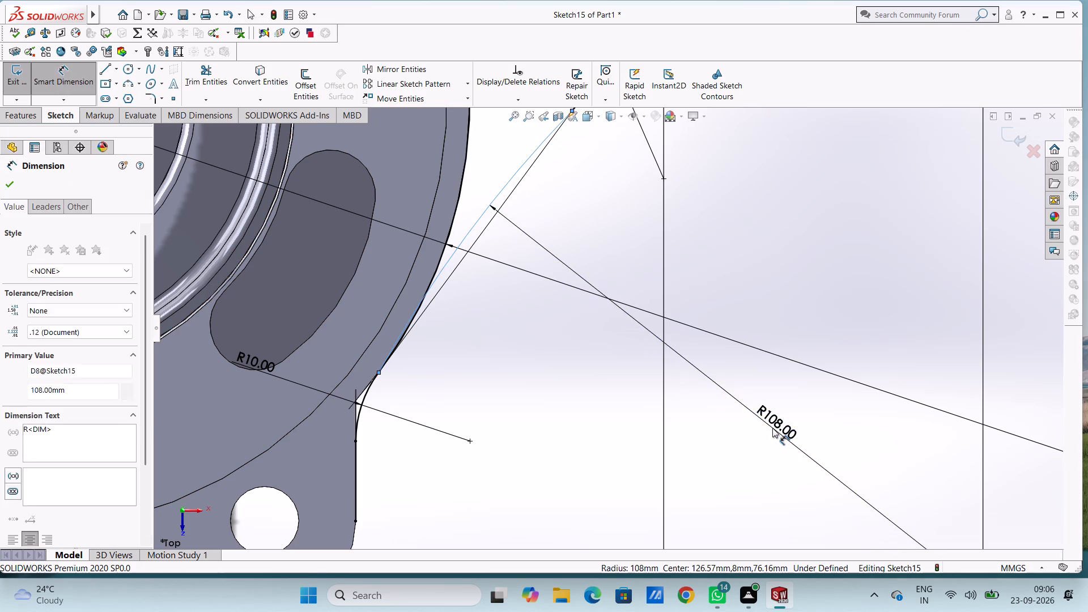
{"action": "left_click", "coordinate": [724, 410]}
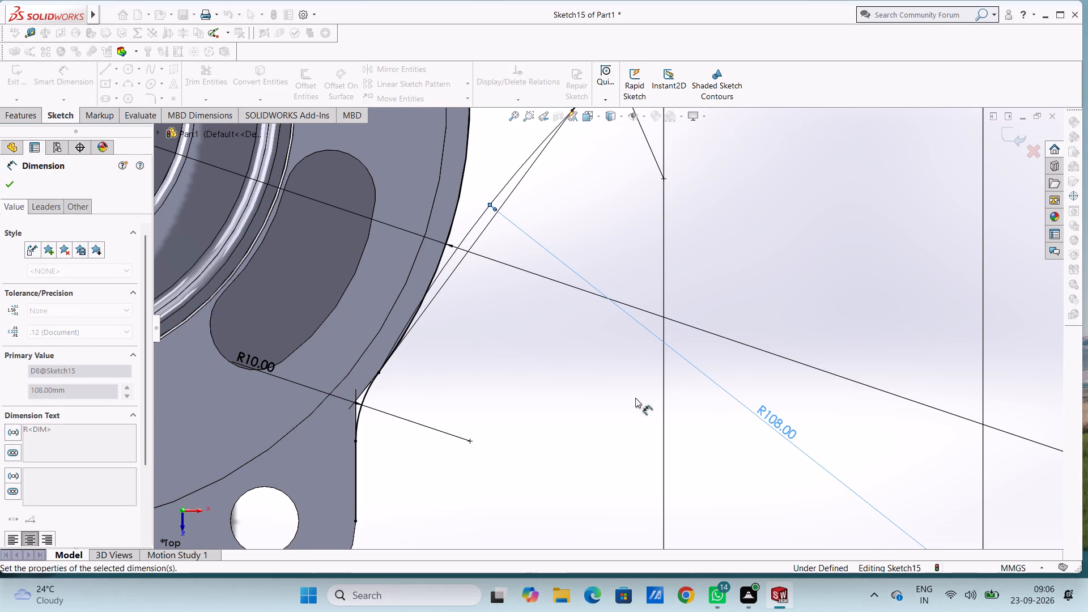
{"action": "left_click", "coordinate": [615, 396]}
{"action": "key", "text": "Escape"}
{"action": "key", "text": "Escape"}
Delete the slanted line running beside the 108 mm arc.
{"action": "scroll", "coordinate": [614, 394], "scroll_direction": "up", "scroll_amount": 4}
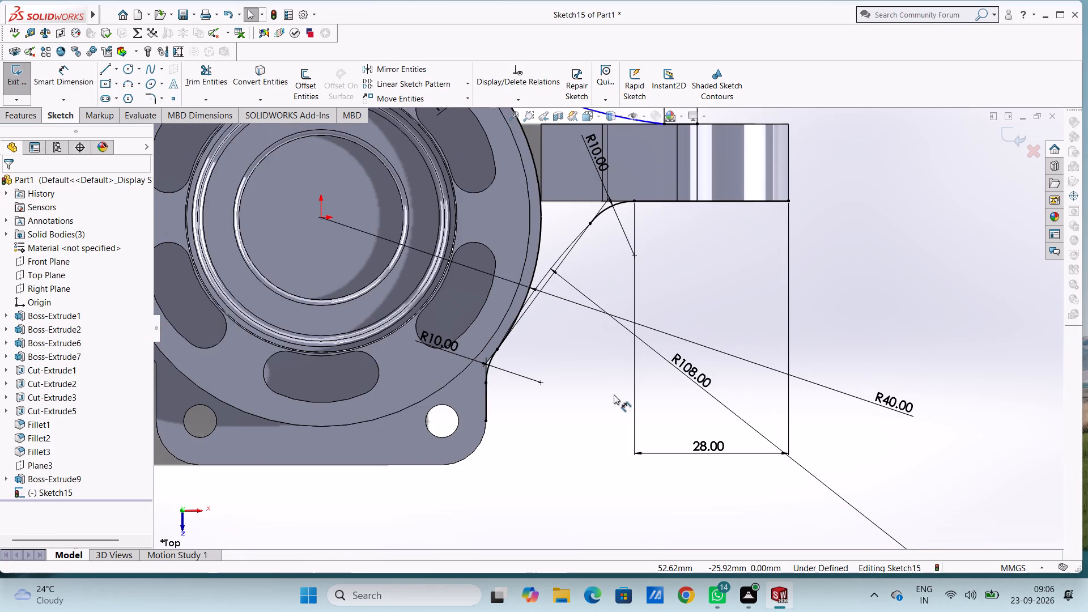
{"action": "scroll", "coordinate": [560, 292], "scroll_direction": "down", "scroll_amount": 4}
{"action": "scroll", "coordinate": [509, 331], "scroll_direction": "down", "scroll_amount": 3}
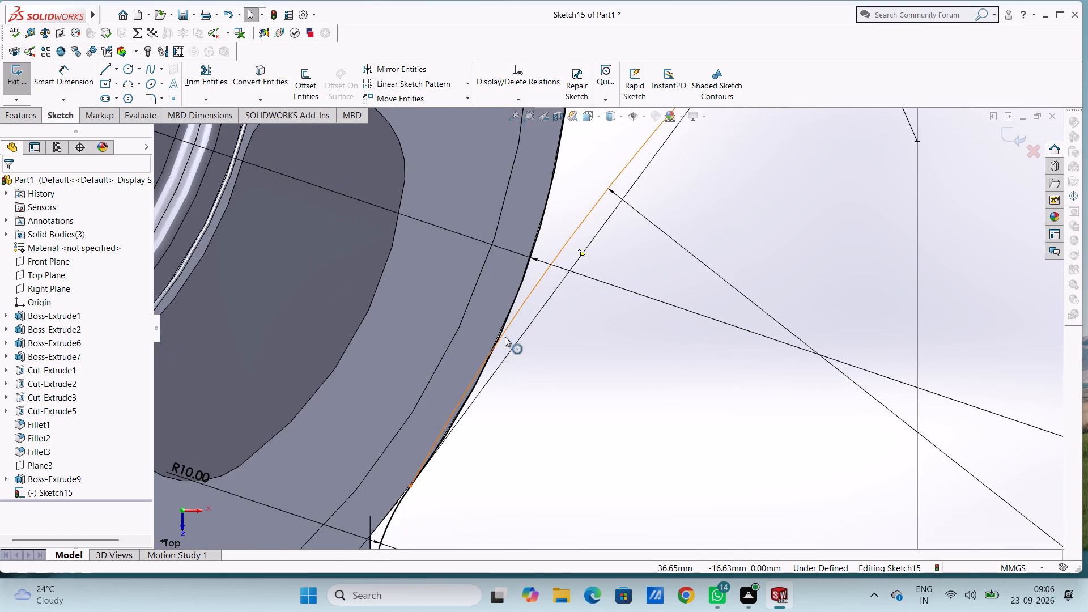
{"action": "left_click", "coordinate": [515, 342]}
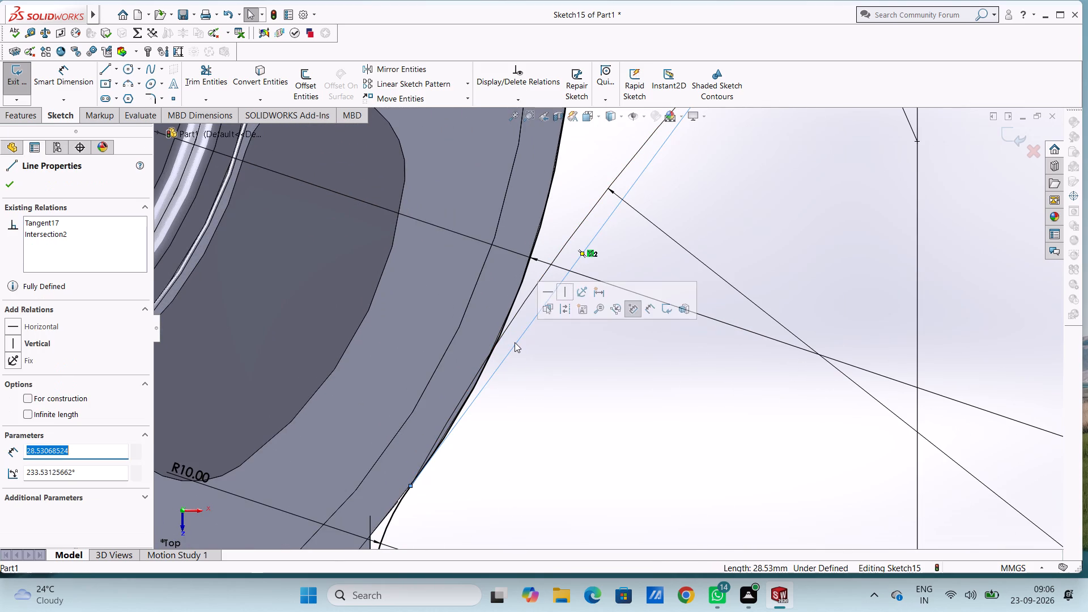
{"action": "key", "text": "Delete"}
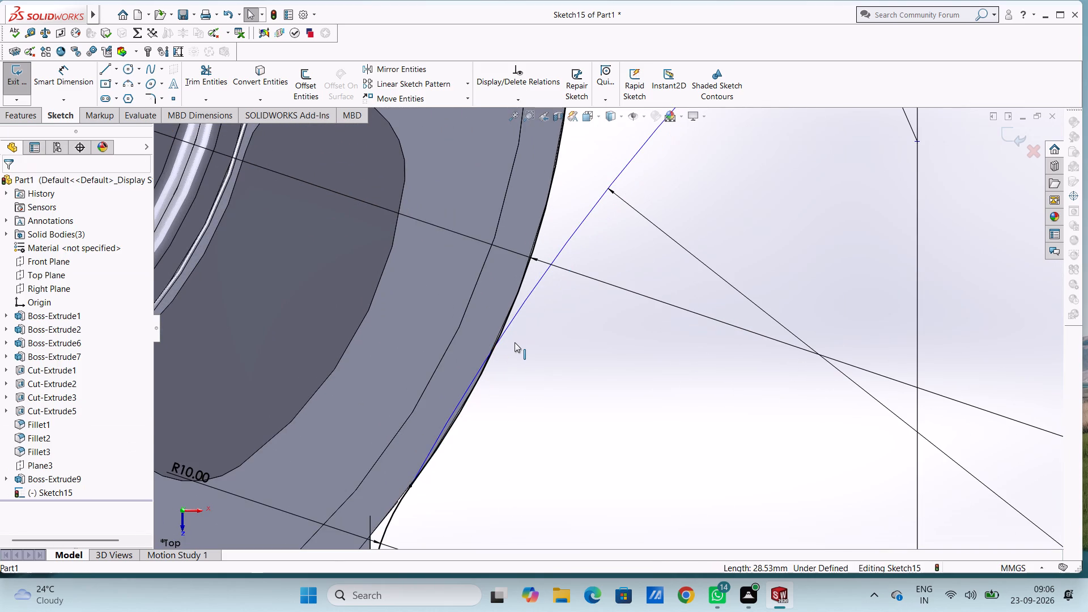
Make the 108 mm arc tangent to the 10 mm fillet arc at the lower-right flange corner.
{"action": "left_click", "coordinate": [520, 311]}
{"action": "left_click", "coordinate": [393, 513], "text": "ctrl"}
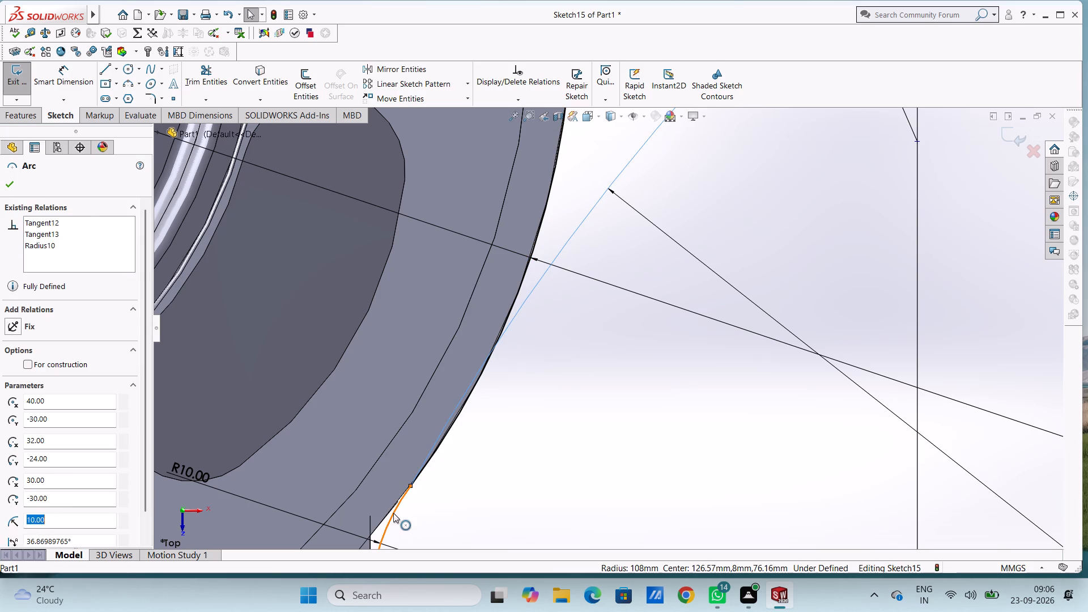
{"action": "left_click", "coordinate": [14, 398]}
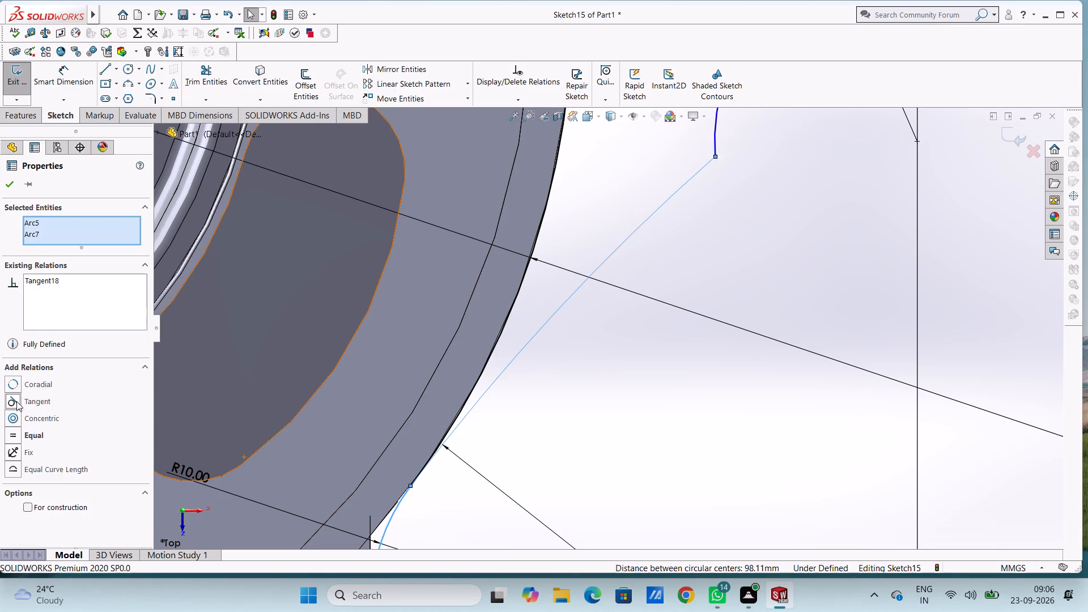
{"action": "left_click", "coordinate": [763, 446]}
Make the 108 mm arc tangent to the 10 mm fillet arc below the right lug.
{"action": "scroll", "coordinate": [763, 445], "scroll_direction": "up", "scroll_amount": 5}
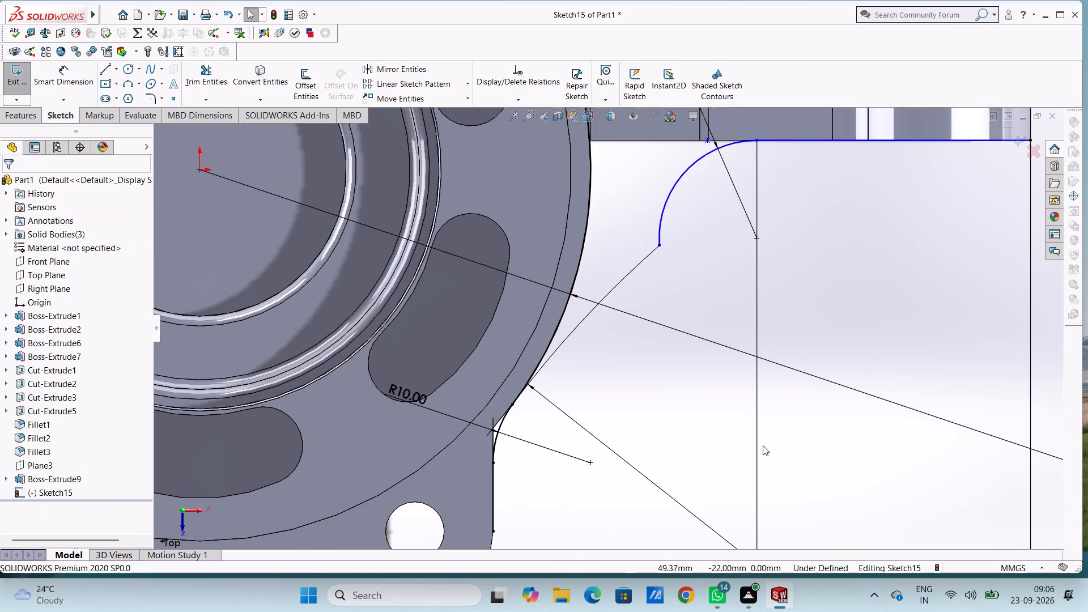
{"action": "scroll", "coordinate": [763, 445], "scroll_direction": "up", "scroll_amount": 3}
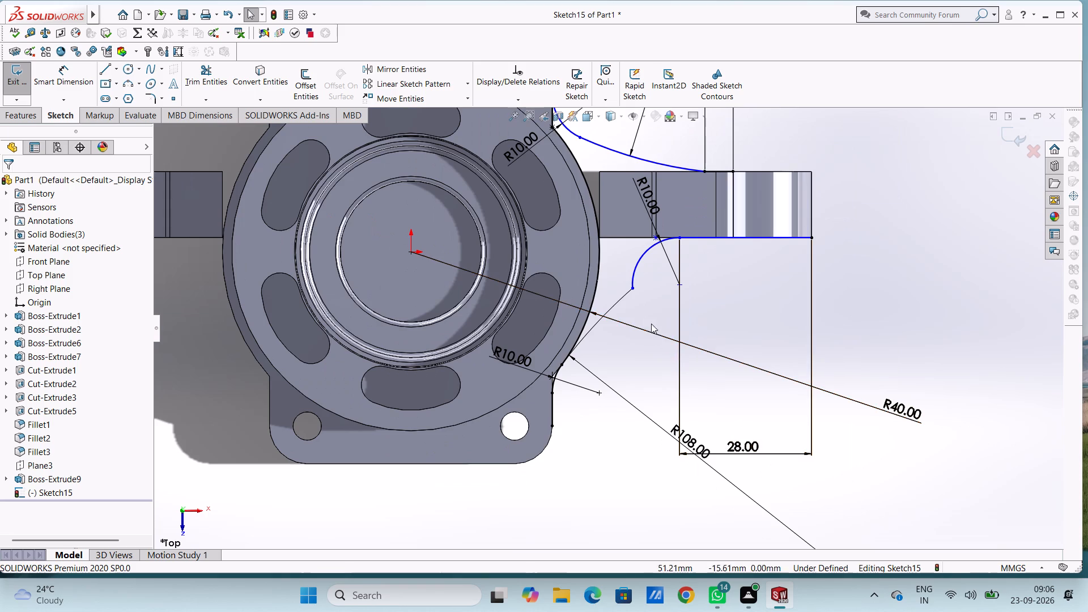
{"action": "left_click", "coordinate": [618, 303]}
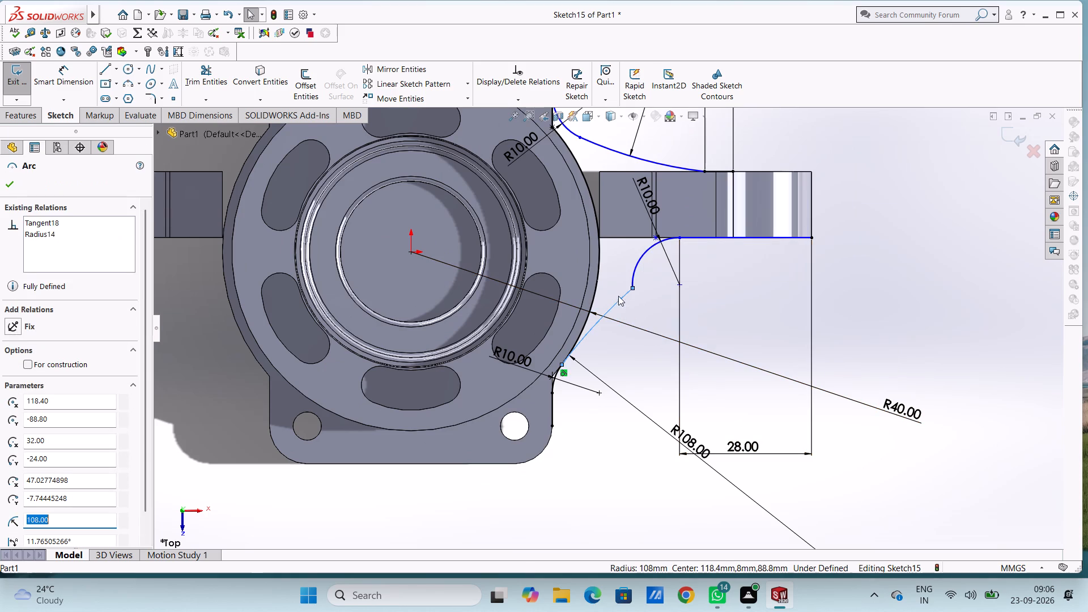
{"action": "left_click", "coordinate": [631, 279], "text": "ctrl"}
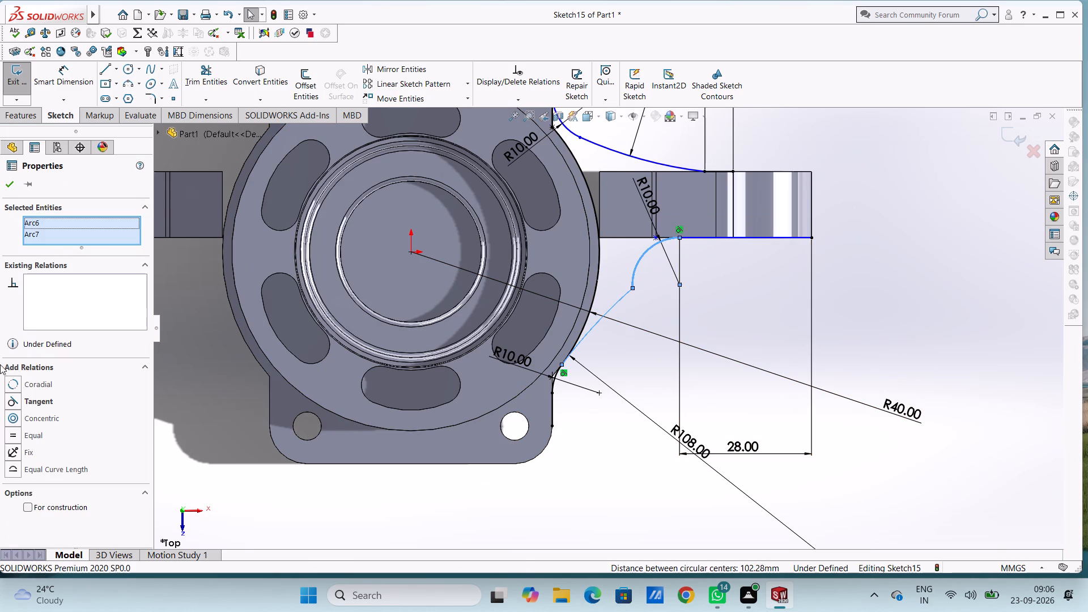
{"action": "left_click", "coordinate": [12, 399]}
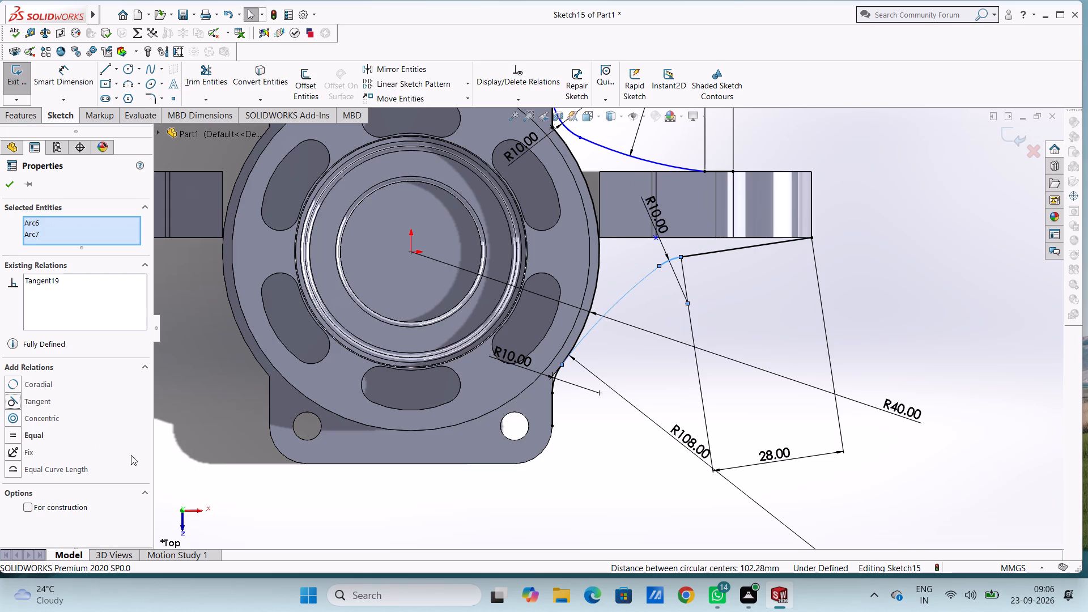
{"action": "left_click", "coordinate": [521, 519]}
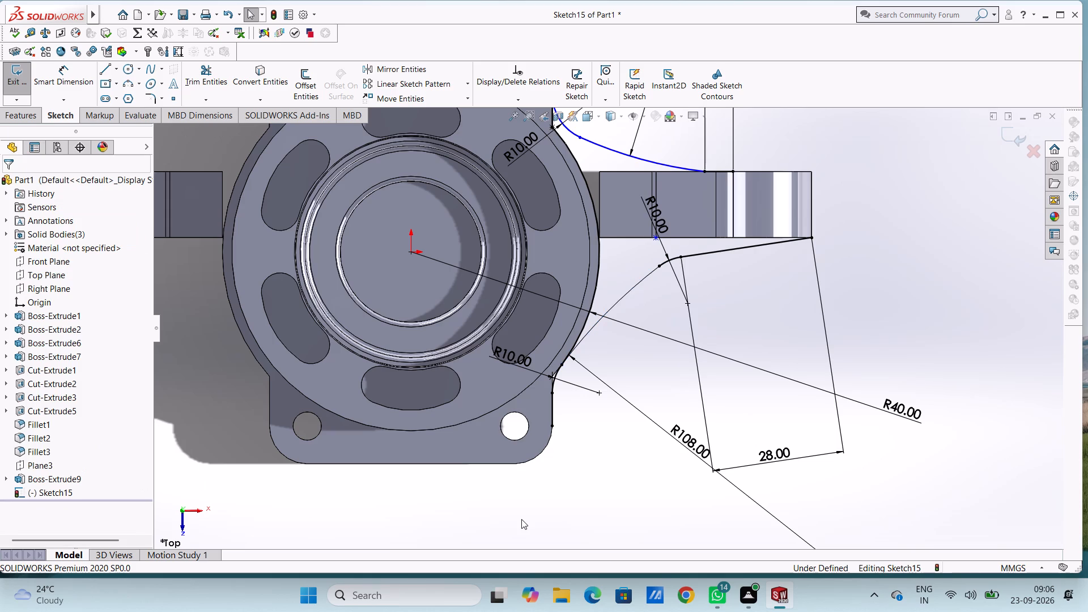
Undo the tangent relation between the 108 mm arc and the 10 mm fillet arc below the right lug.
{"action": "key", "text": "ctrl+z"}
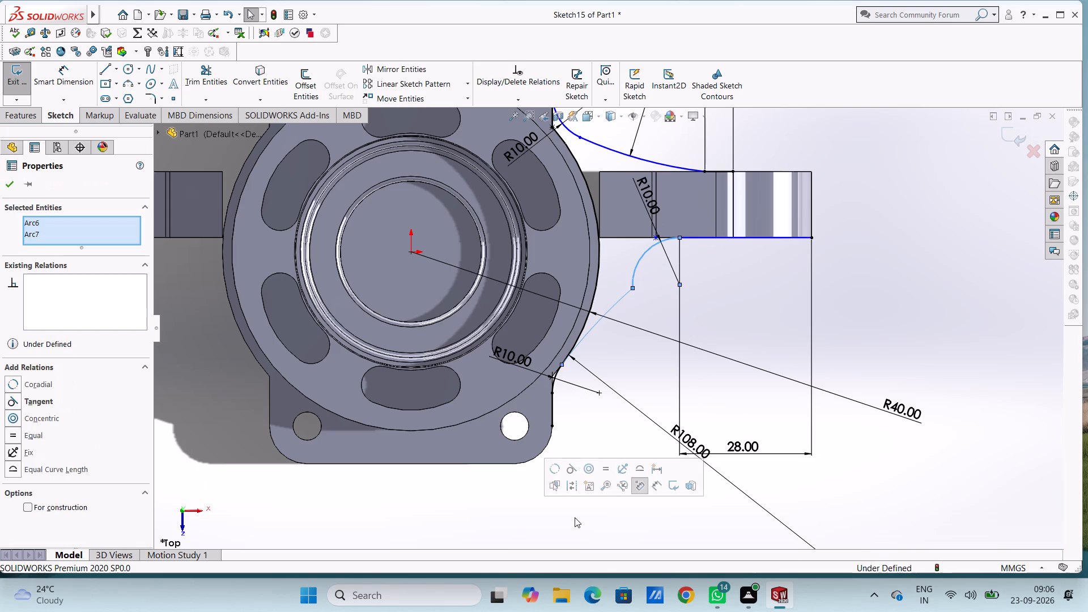
{"action": "left_click", "coordinate": [736, 287]}
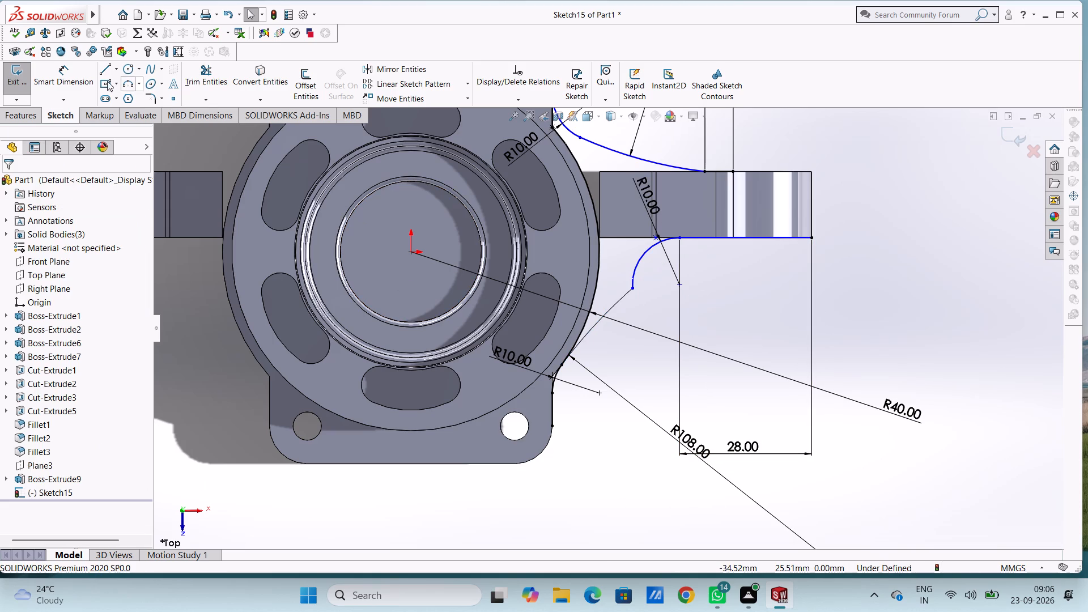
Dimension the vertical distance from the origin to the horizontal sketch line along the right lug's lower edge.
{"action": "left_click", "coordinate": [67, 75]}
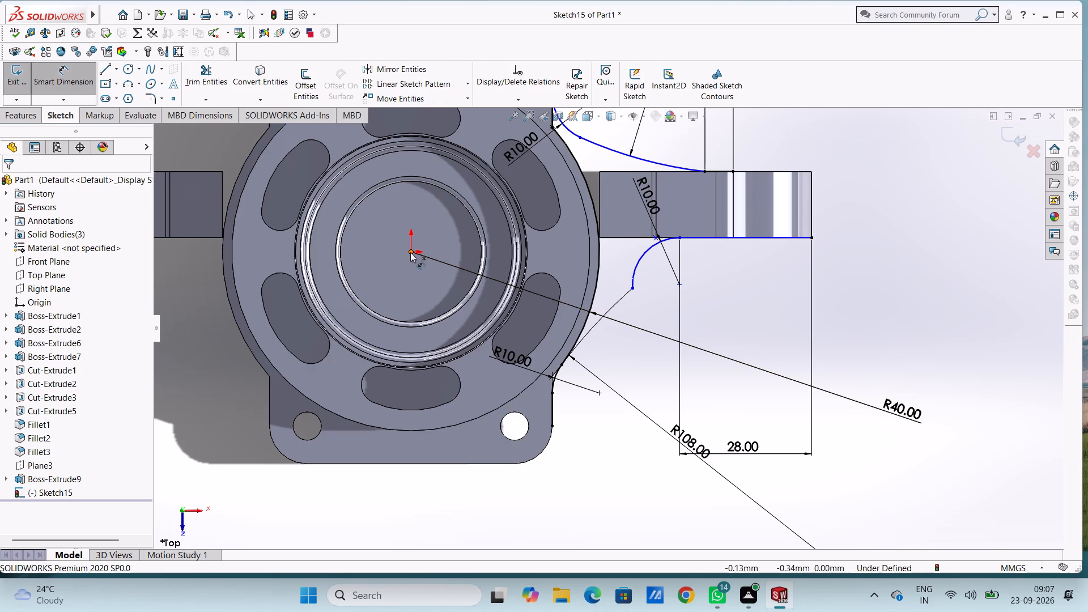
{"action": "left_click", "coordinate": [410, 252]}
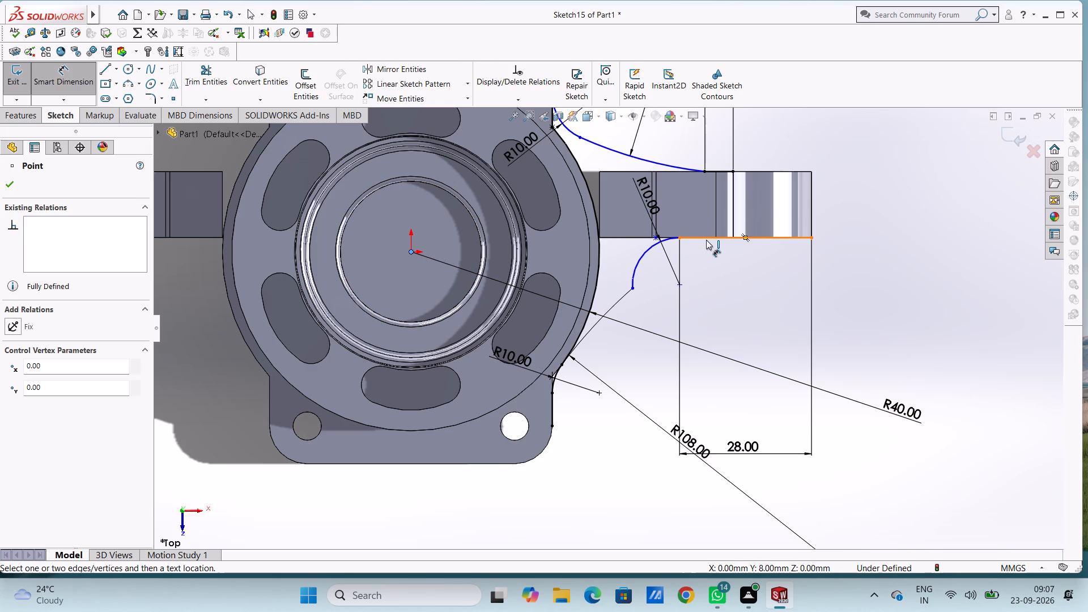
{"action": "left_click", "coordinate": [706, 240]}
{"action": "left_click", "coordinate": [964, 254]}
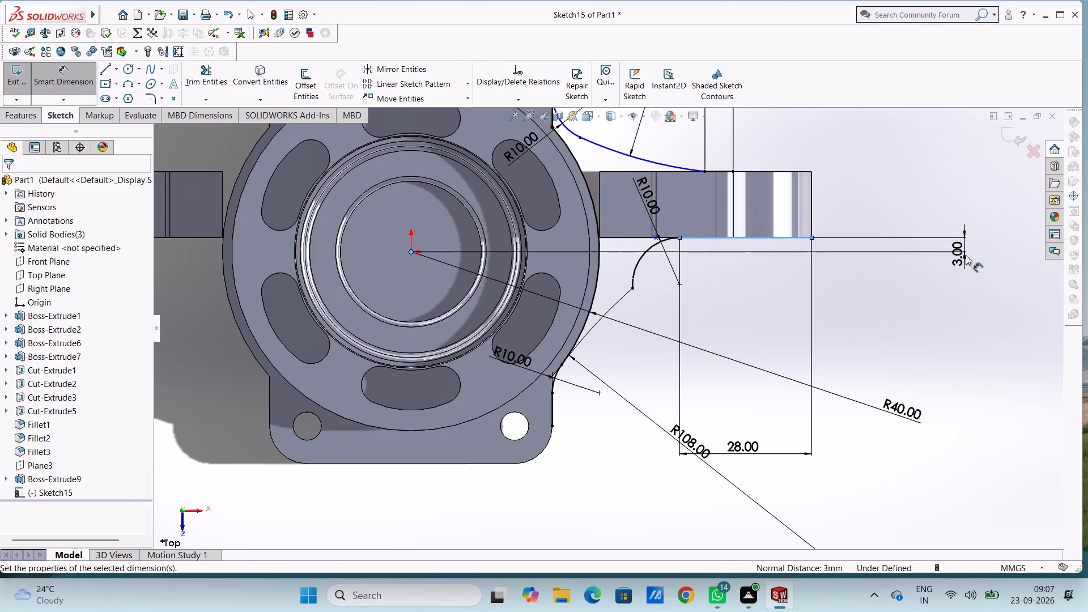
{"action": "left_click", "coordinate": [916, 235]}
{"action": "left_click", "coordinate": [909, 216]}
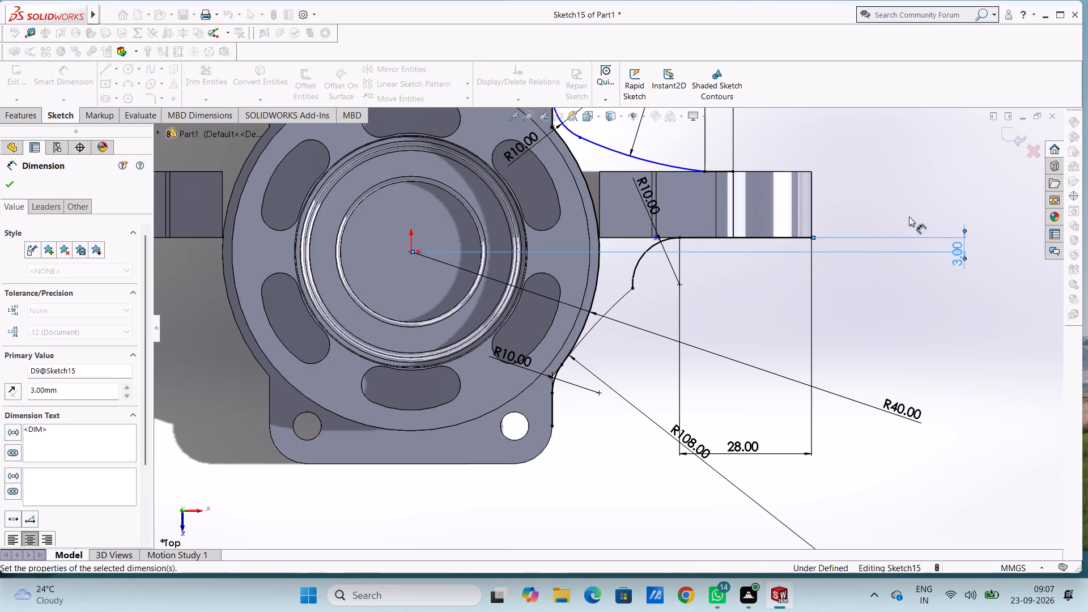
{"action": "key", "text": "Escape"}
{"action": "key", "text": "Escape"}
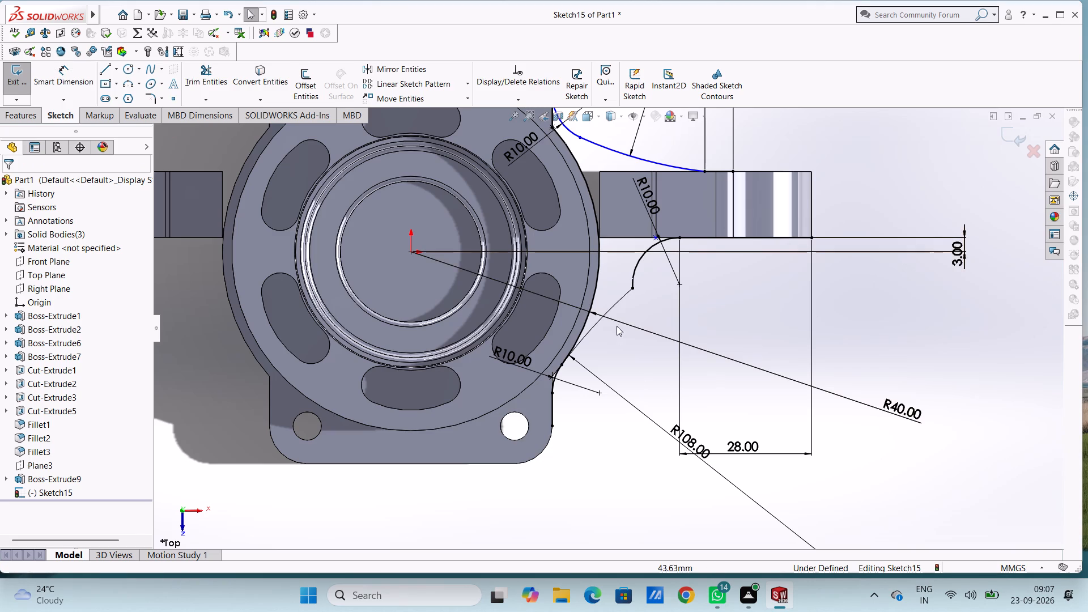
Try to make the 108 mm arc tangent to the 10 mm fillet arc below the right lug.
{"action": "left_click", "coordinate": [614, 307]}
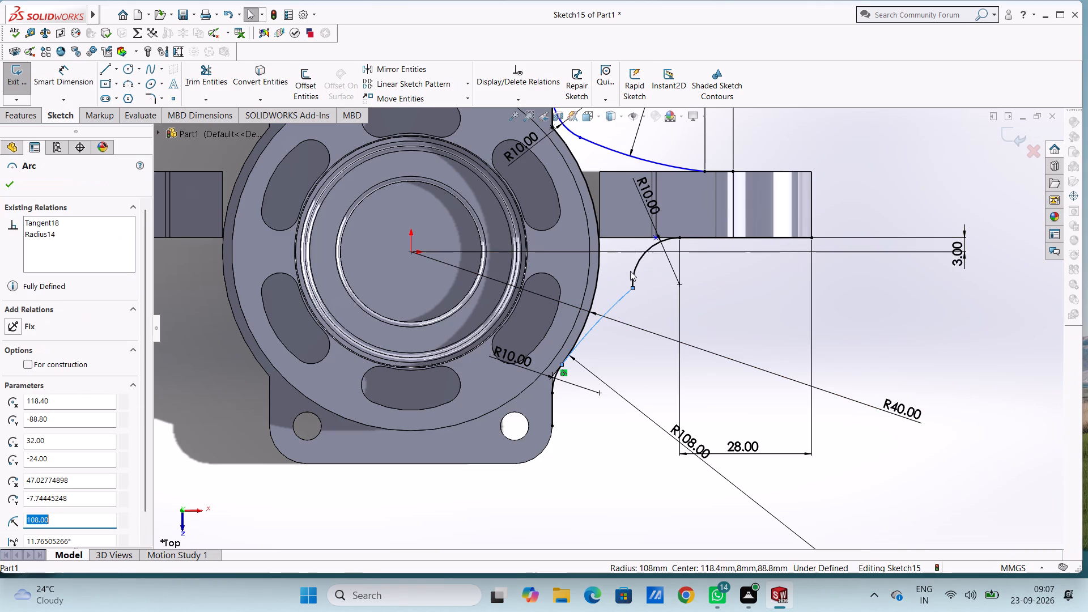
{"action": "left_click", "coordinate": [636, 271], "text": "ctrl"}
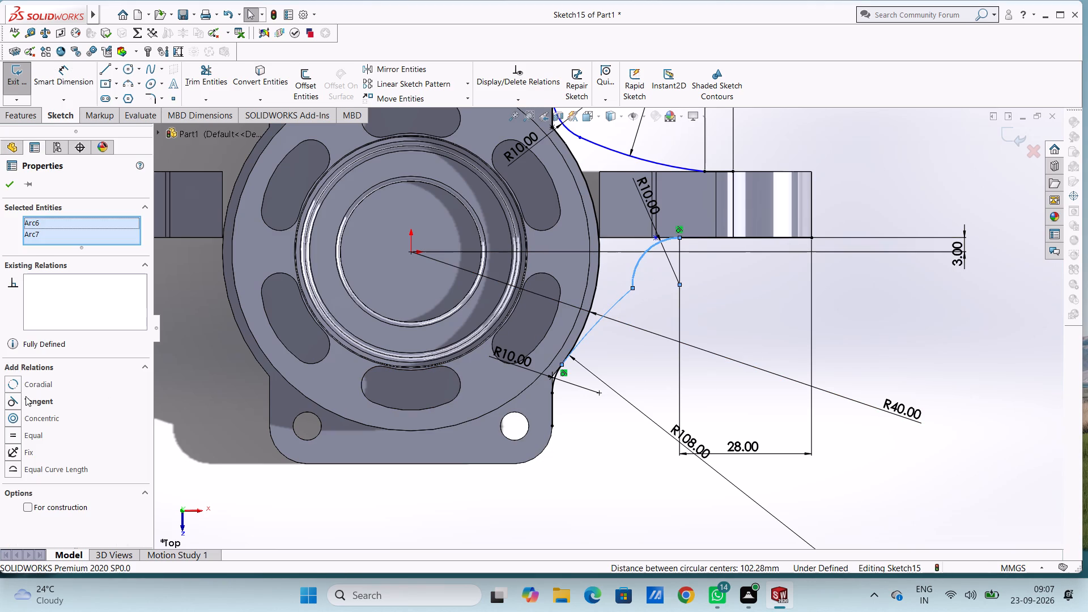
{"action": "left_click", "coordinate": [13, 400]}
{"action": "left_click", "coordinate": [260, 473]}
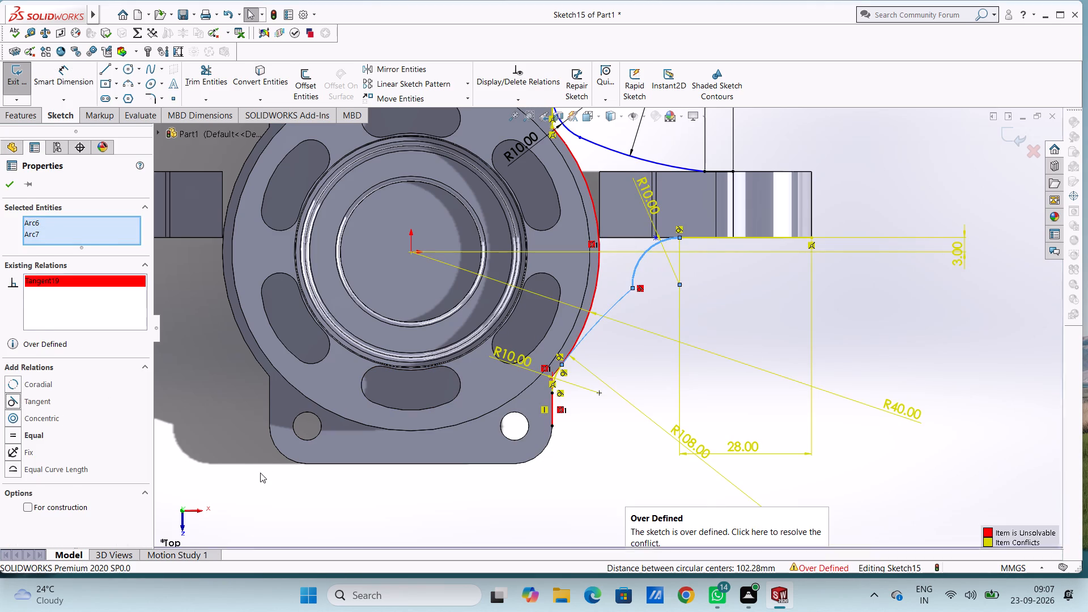
Undo the recent sketch changes back to before the 108 mm arc was made tangent to the lower-right flange fillet.
{"action": "key", "text": "ctrl+z"}
{"action": "key", "text": "ctrl+z"}
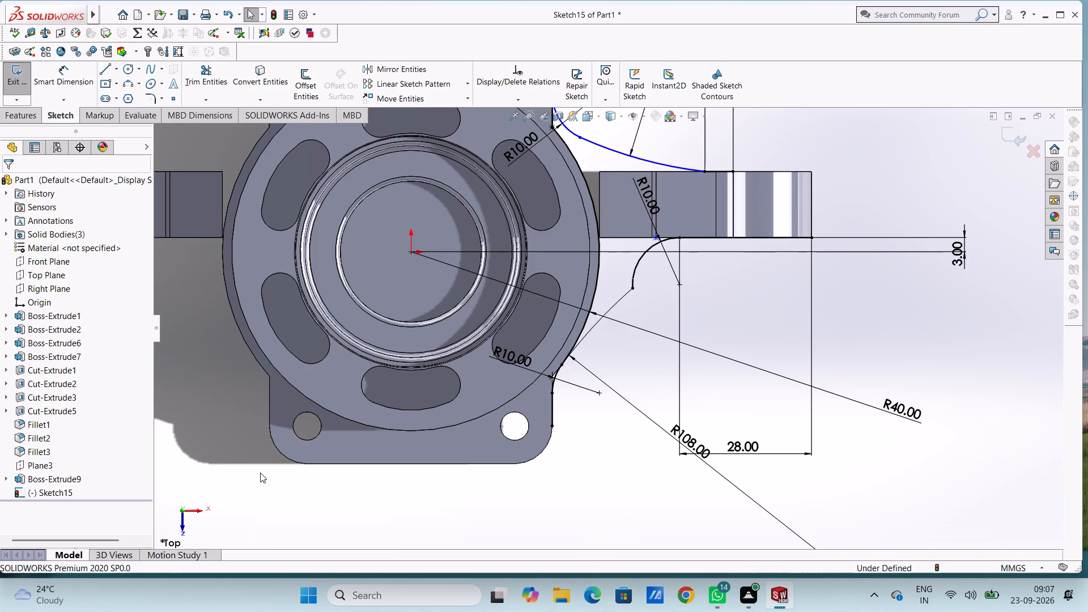
{"action": "key", "text": "ctrl+z"}
{"action": "key", "text": "ctrl+z"}
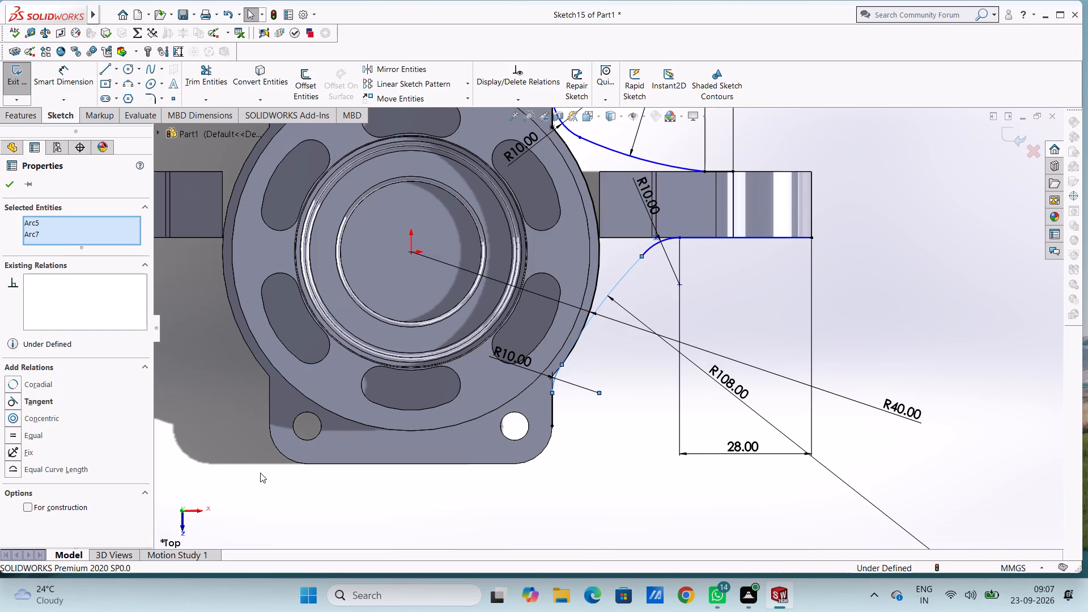
{"action": "left_click", "coordinate": [635, 464]}
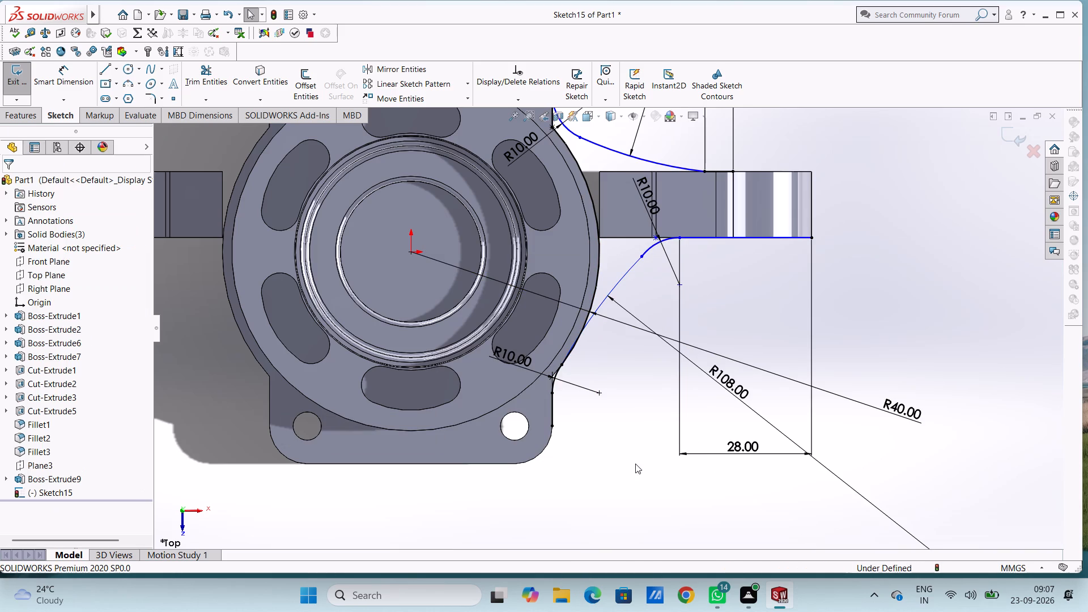
Draw a slanted line about 15 mm long across the right lug, joining the 90 mm arc's end to the lower 10 mm fillet's end.
{"action": "left_click", "coordinate": [104, 71]}
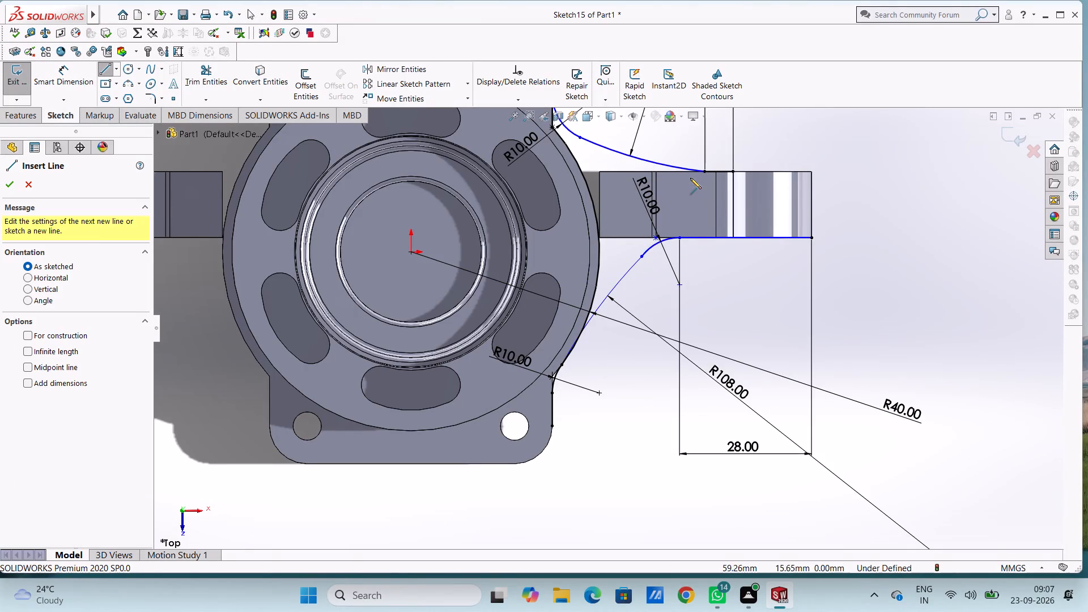
{"action": "left_click", "coordinate": [705, 171]}
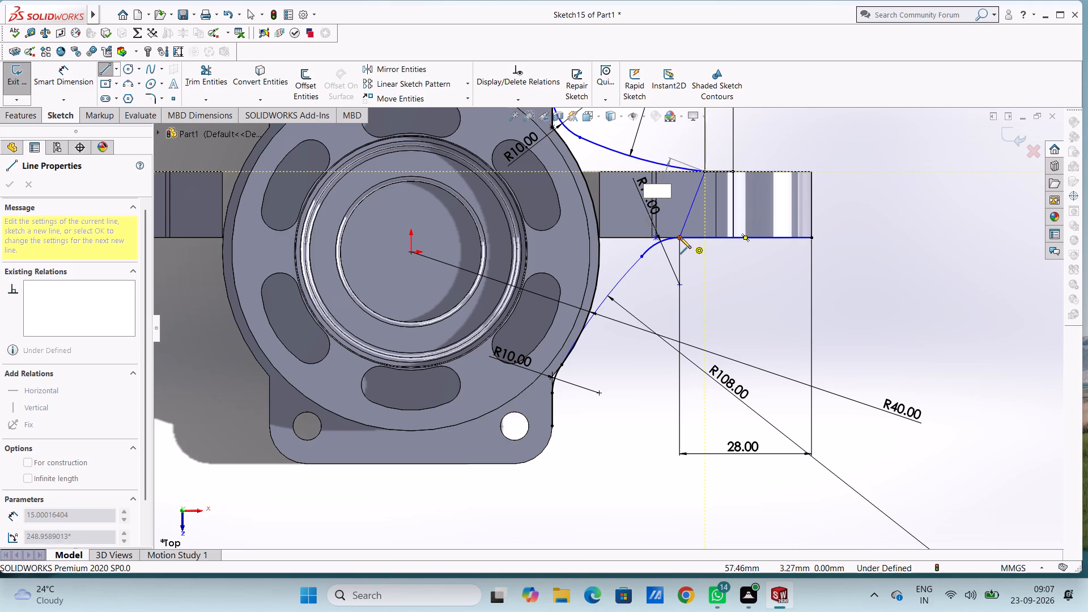
{"action": "left_click", "coordinate": [679, 237]}
{"action": "key", "text": "Escape"}
{"action": "key", "text": "Escape"}
{"action": "key", "text": "Escape"}
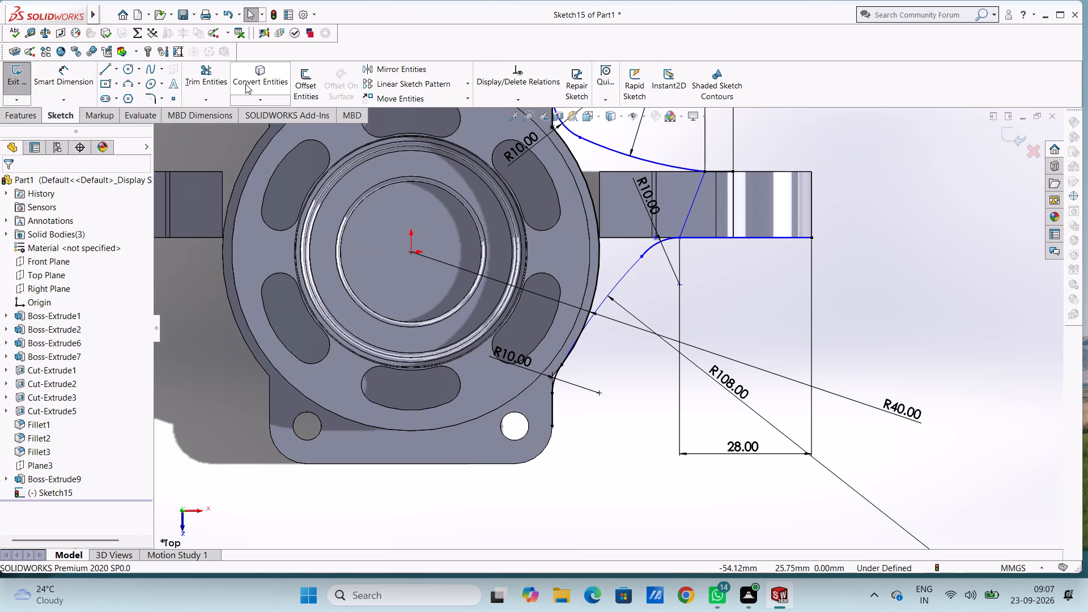
Trim away the horizontal lines along the right lug's upper and lower edges and the vertical stub above the upper-right flange fillet.
{"action": "left_click", "coordinate": [218, 73]}
{"action": "left_click", "coordinate": [711, 235]}
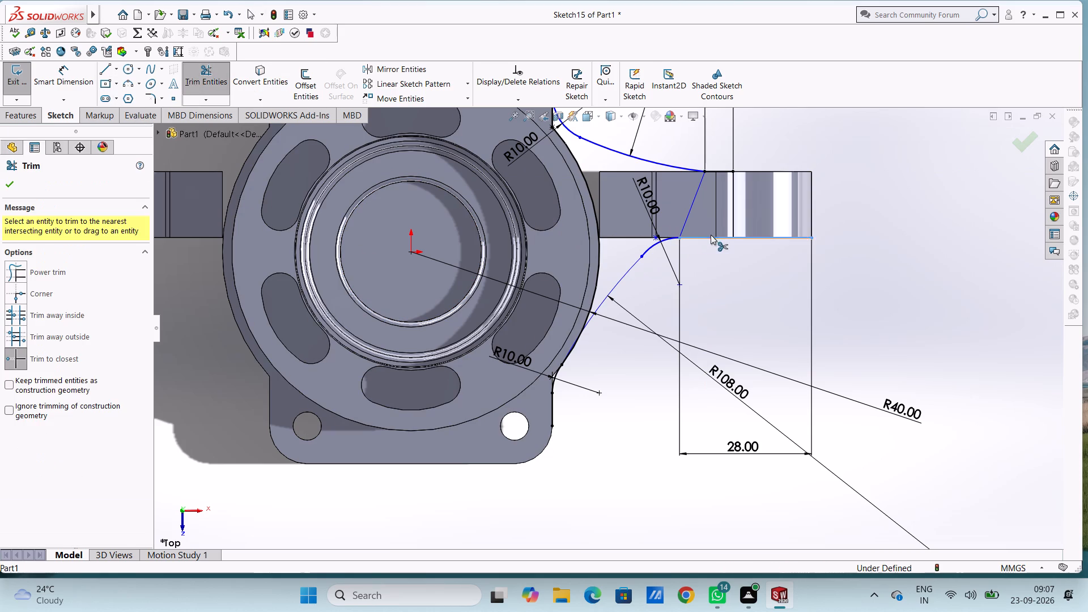
{"action": "left_click", "coordinate": [720, 172]}
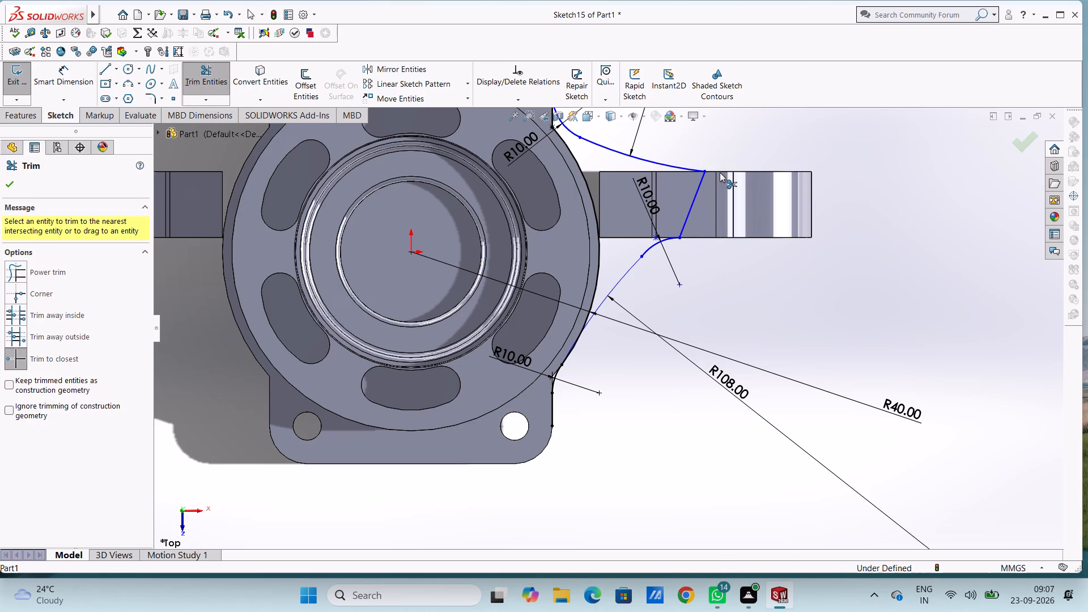
{"action": "scroll", "coordinate": [720, 172], "scroll_direction": "up", "scroll_amount": 3}
{"action": "scroll", "coordinate": [540, 175], "scroll_direction": "down", "scroll_amount": 5}
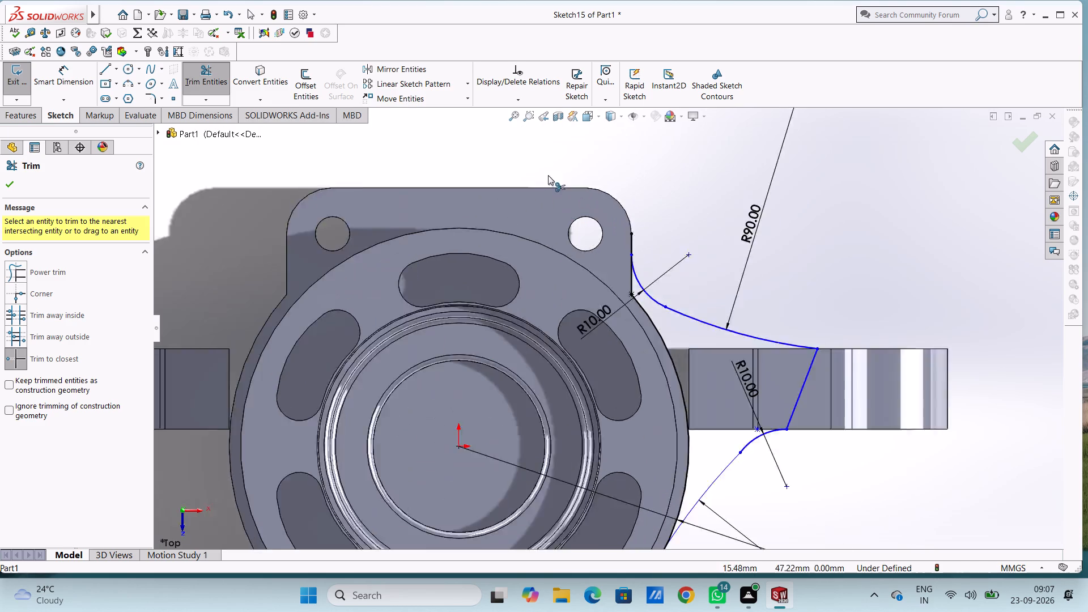
{"action": "left_click", "coordinate": [651, 261]}
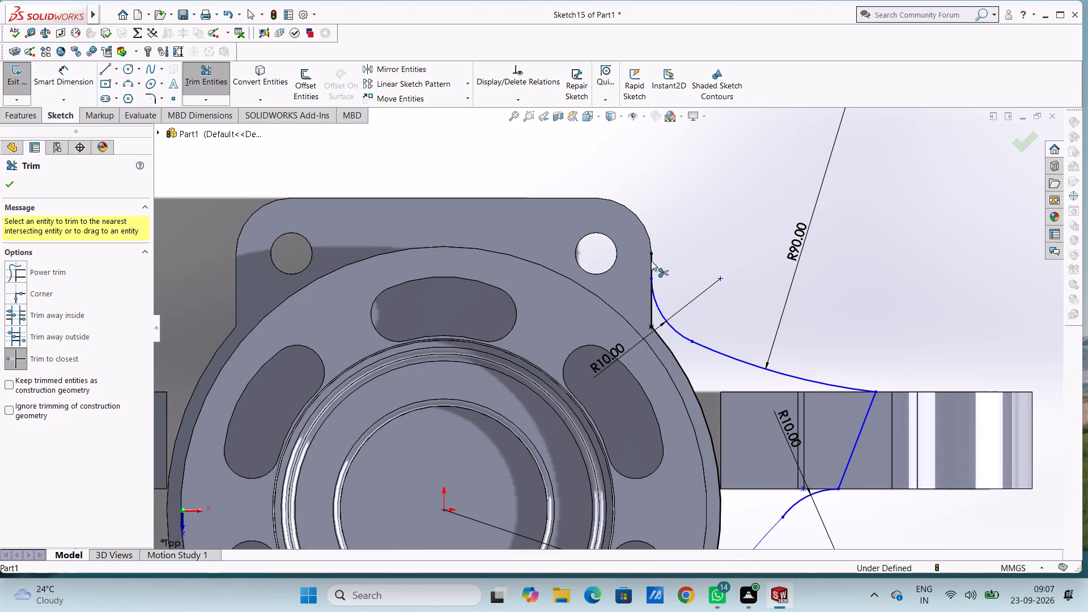
{"action": "left_click", "coordinate": [651, 261]}
{"action": "scroll", "coordinate": [704, 352], "scroll_direction": "up", "scroll_amount": 5}
{"action": "scroll", "coordinate": [678, 396], "scroll_direction": "down", "scroll_amount": 4}
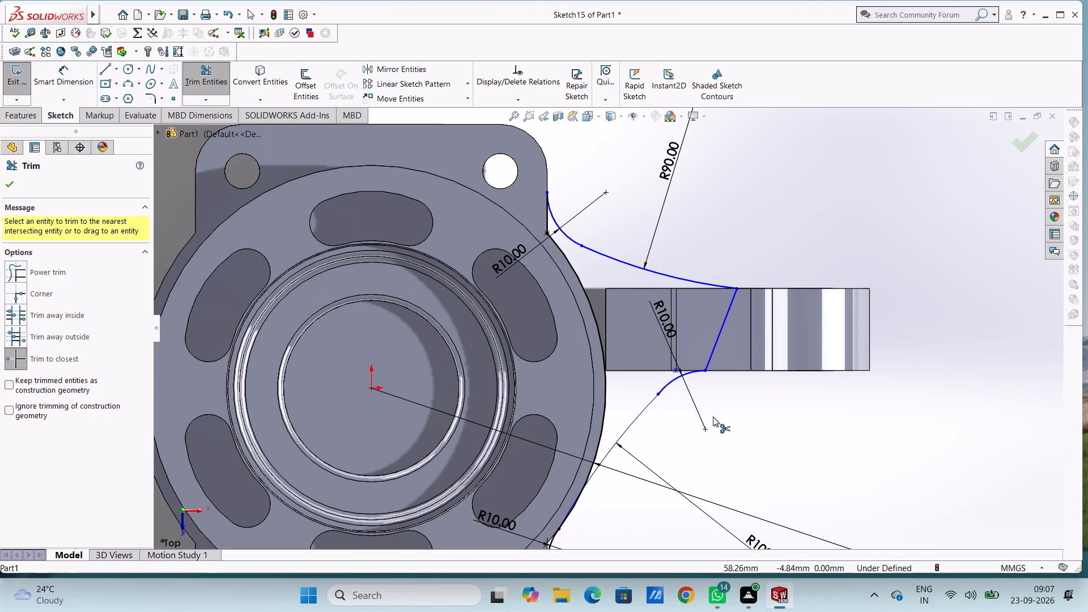
{"action": "middle_click_drag", "start_coordinate": [688, 467], "coordinate": [703, 285]}
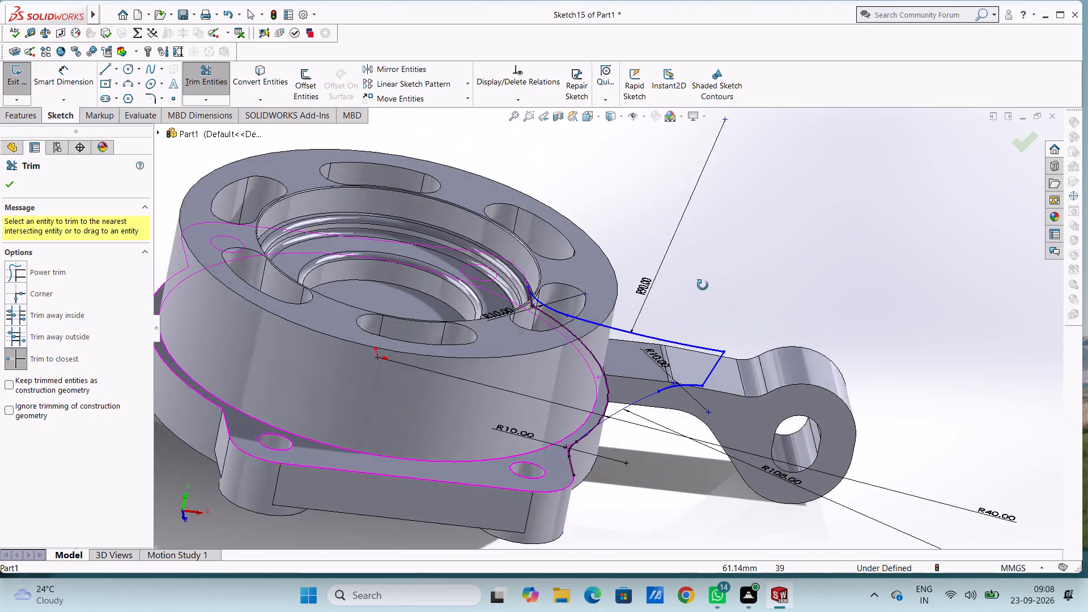
{"action": "middle_click_drag", "start_coordinate": [703, 285], "coordinate": [678, 342]}
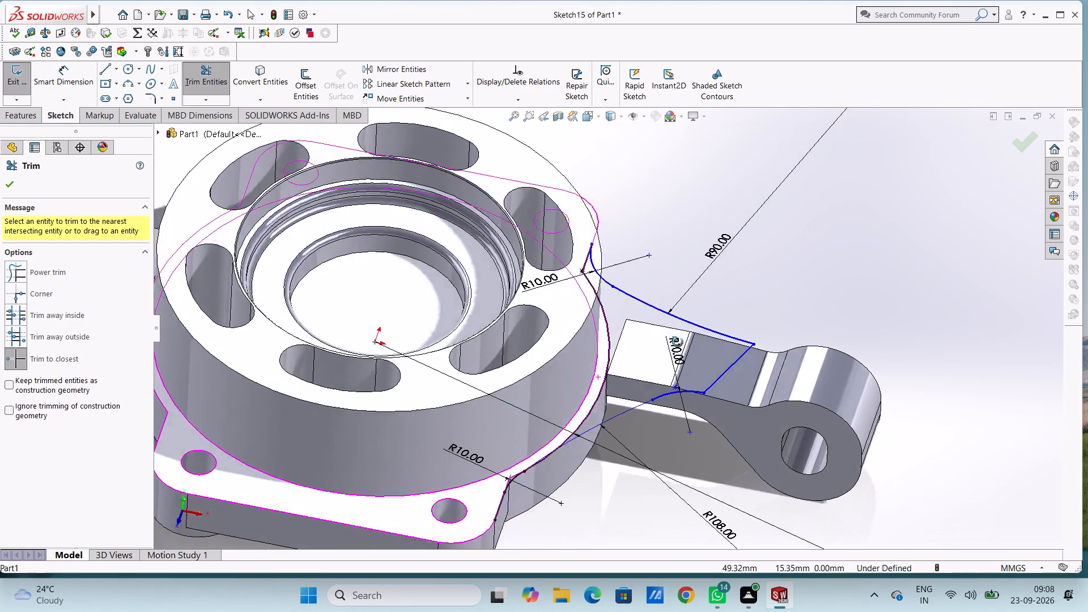
{"action": "middle_click_drag", "start_coordinate": [678, 342], "coordinate": [675, 454]}
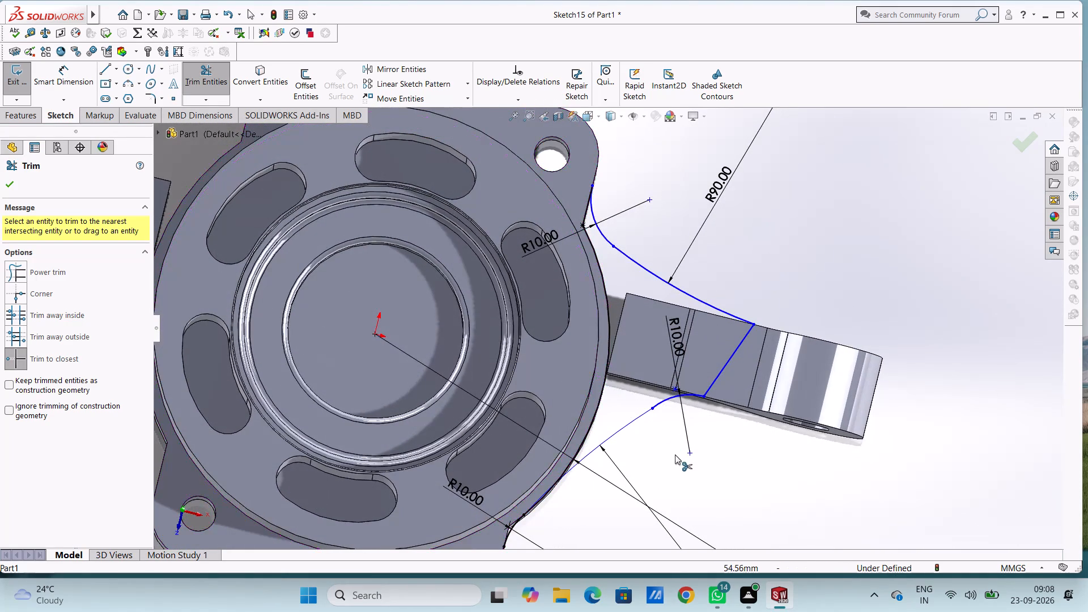
{"action": "key", "text": "Escape"}
{"action": "key", "text": "Escape"}
Draw a 90 mm vertical line through the origin, joining the midpoints of the flange's upper and lower edges.
{"action": "scroll", "coordinate": [675, 454], "scroll_direction": "up", "scroll_amount": 2}
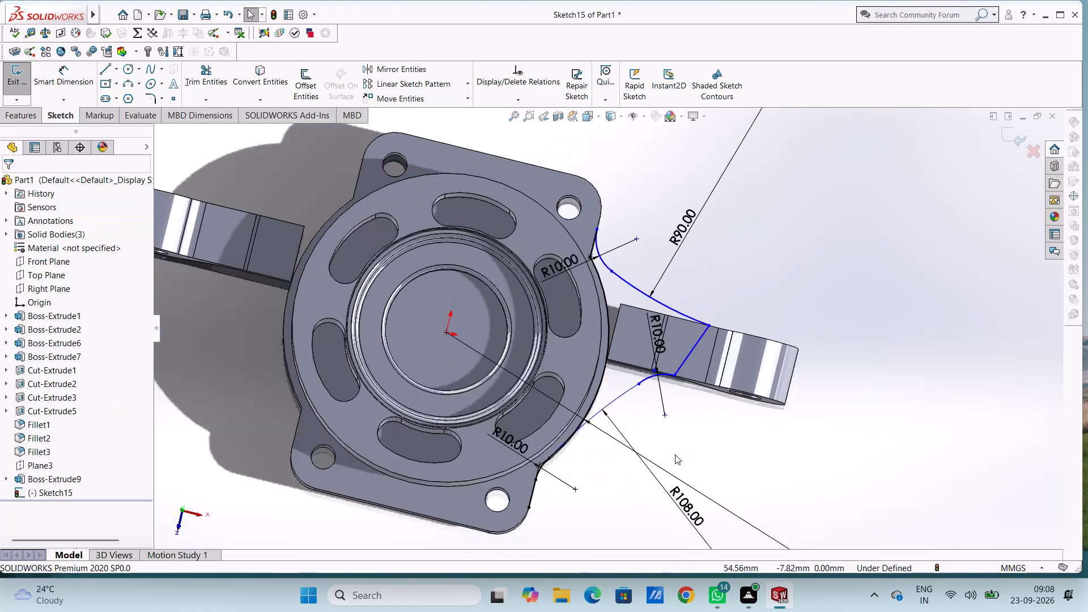
{"action": "key", "text": "ctrl+5"}
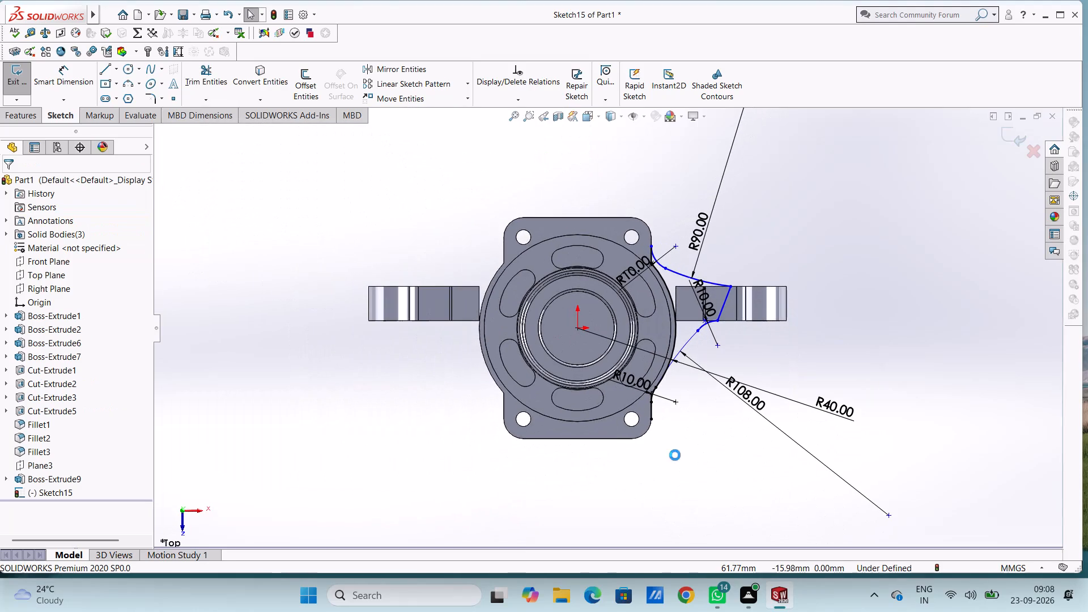
{"action": "scroll", "coordinate": [622, 328], "scroll_direction": "down", "scroll_amount": 1}
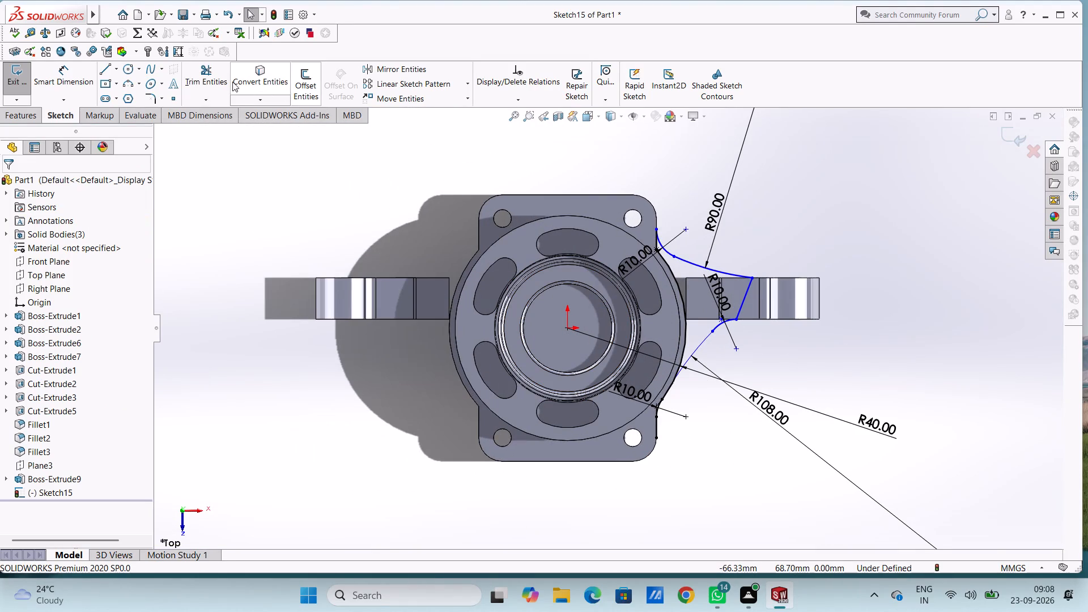
{"action": "left_click", "coordinate": [106, 66]}
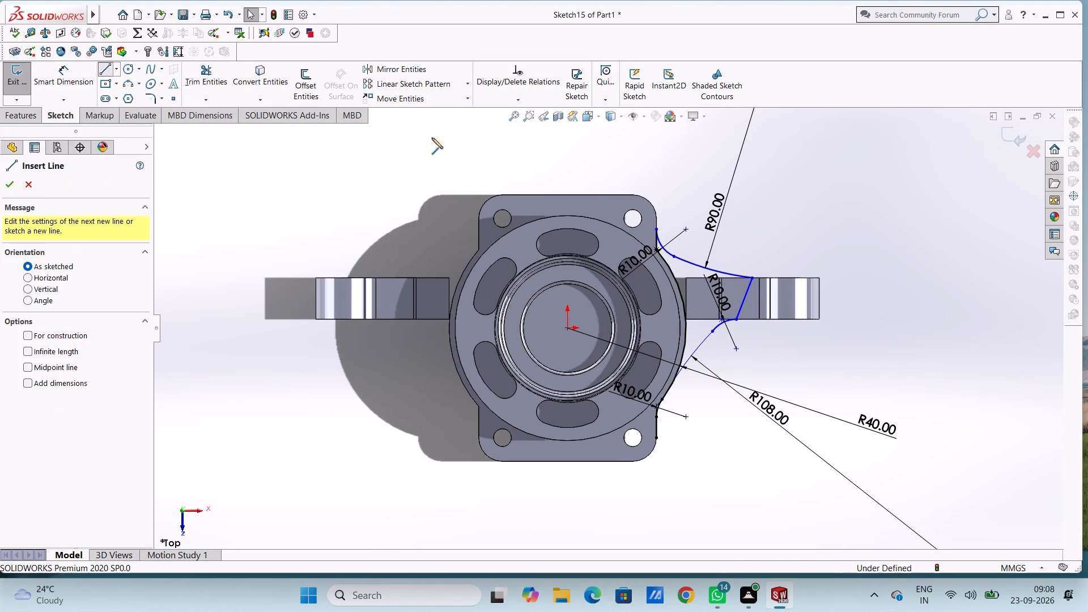
{"action": "left_click", "coordinate": [567, 194]}
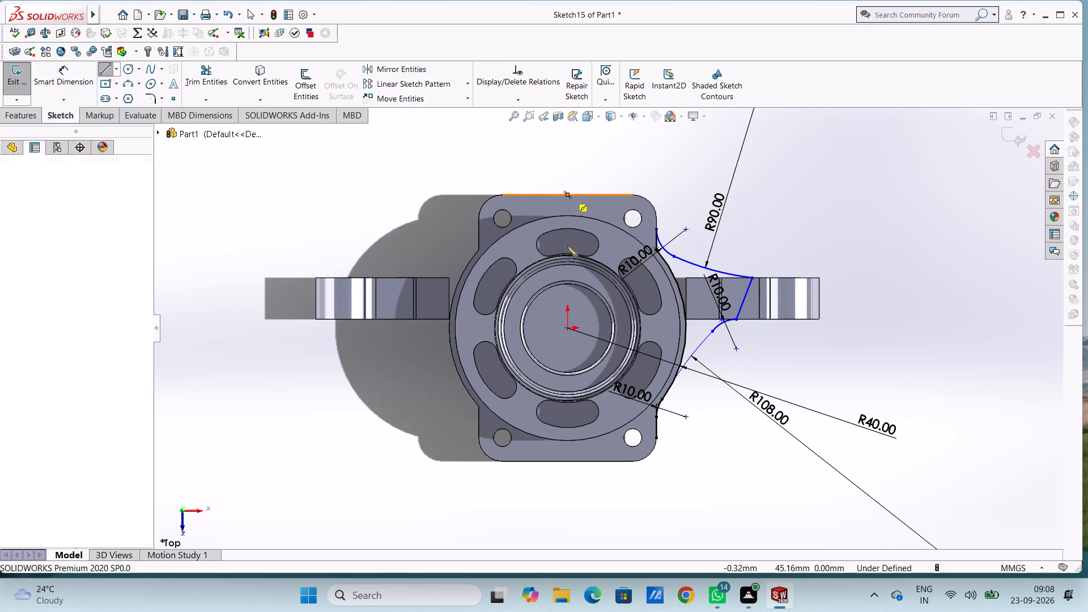
{"action": "left_click", "coordinate": [568, 464]}
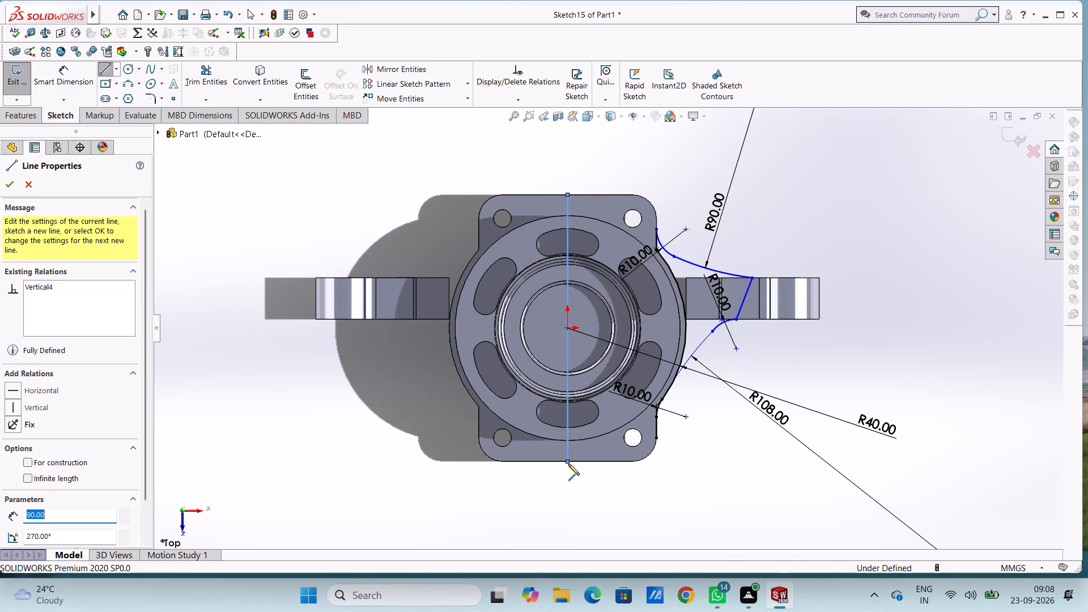
{"action": "key", "text": "Escape"}
{"action": "key", "text": "Escape"}
{"action": "key", "text": "Escape"}
Mirror the right web profile, with its slanted line, upper vertical line, fillets and arcs, about the vertical line through the origin.
{"action": "scroll", "coordinate": [721, 301], "scroll_direction": "down", "scroll_amount": 1}
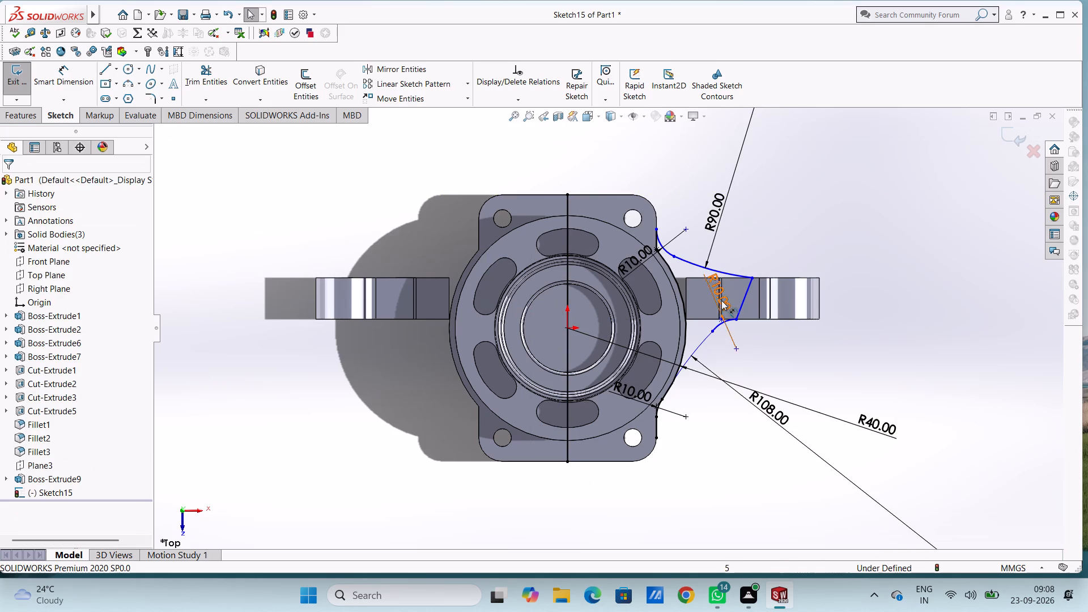
{"action": "scroll", "coordinate": [721, 300], "scroll_direction": "down", "scroll_amount": 1}
{"action": "left_click", "coordinate": [399, 73]}
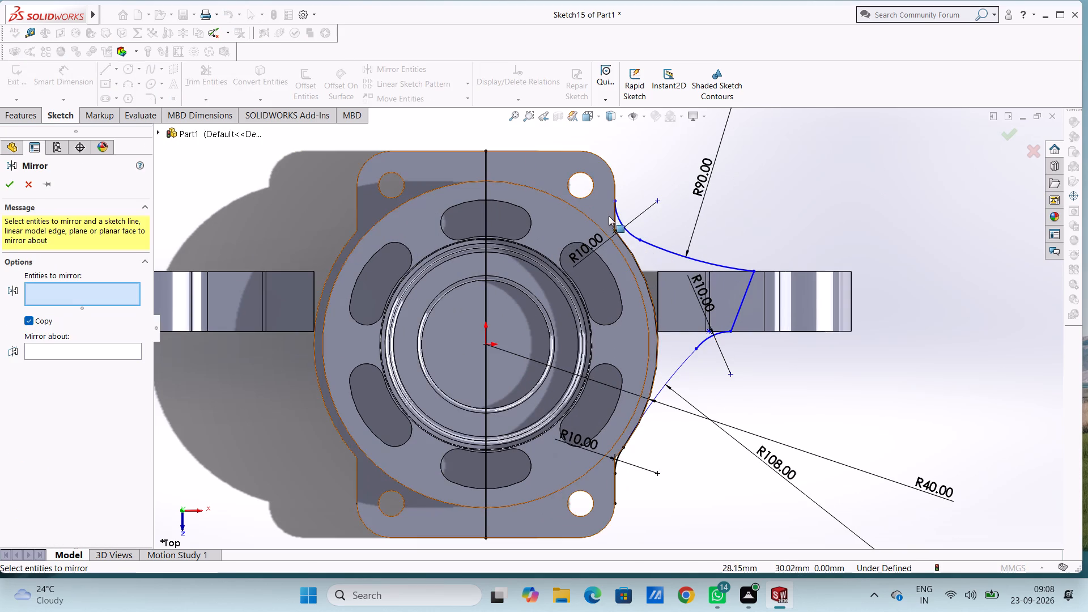
{"action": "left_click", "coordinate": [614, 219]}
{"action": "left_click", "coordinate": [622, 219]}
{"action": "left_click", "coordinate": [623, 240]}
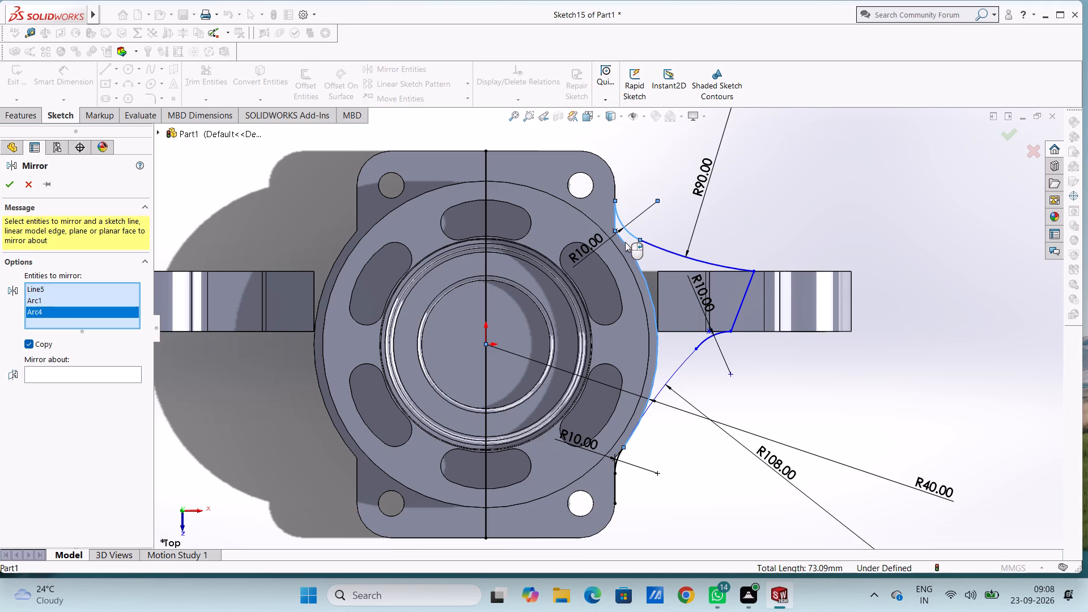
{"action": "left_click", "coordinate": [652, 245]}
{"action": "left_click", "coordinate": [744, 289]}
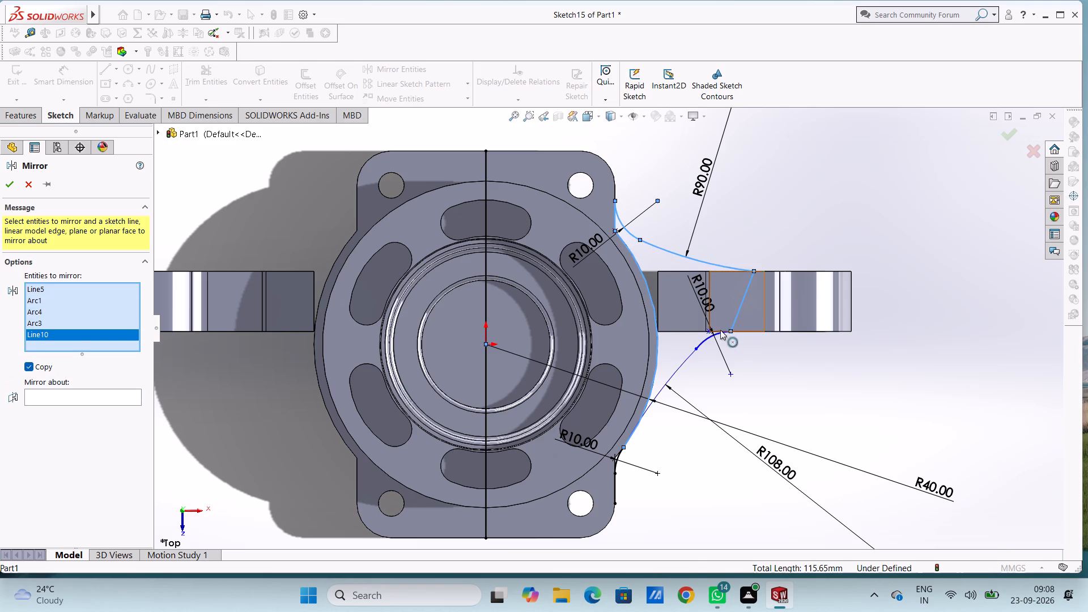
{"action": "left_click", "coordinate": [711, 334]}
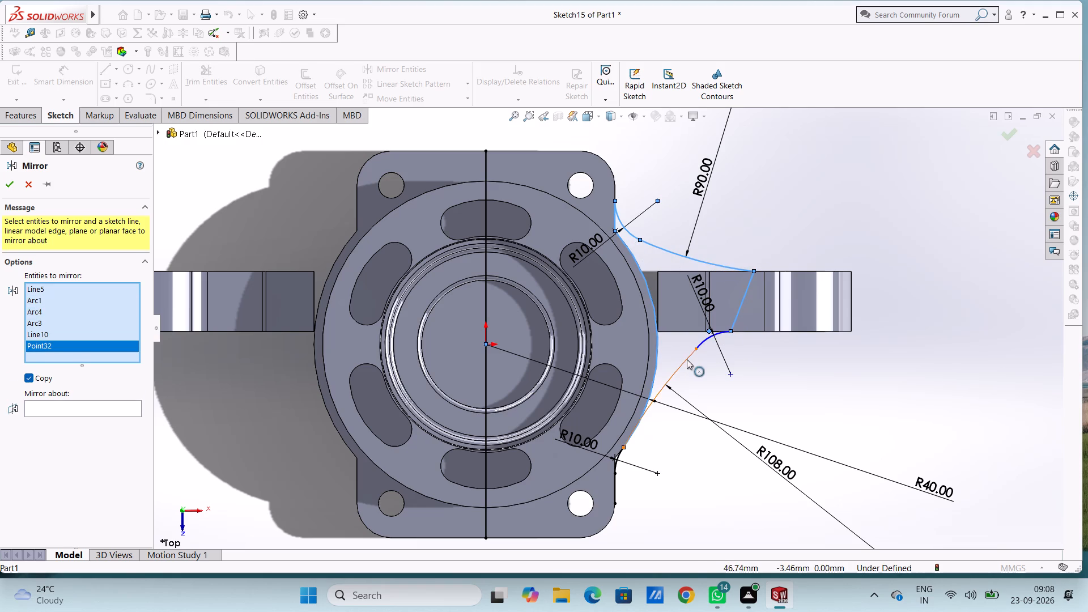
{"action": "left_click", "coordinate": [687, 359]}
{"action": "left_click", "coordinate": [701, 339]}
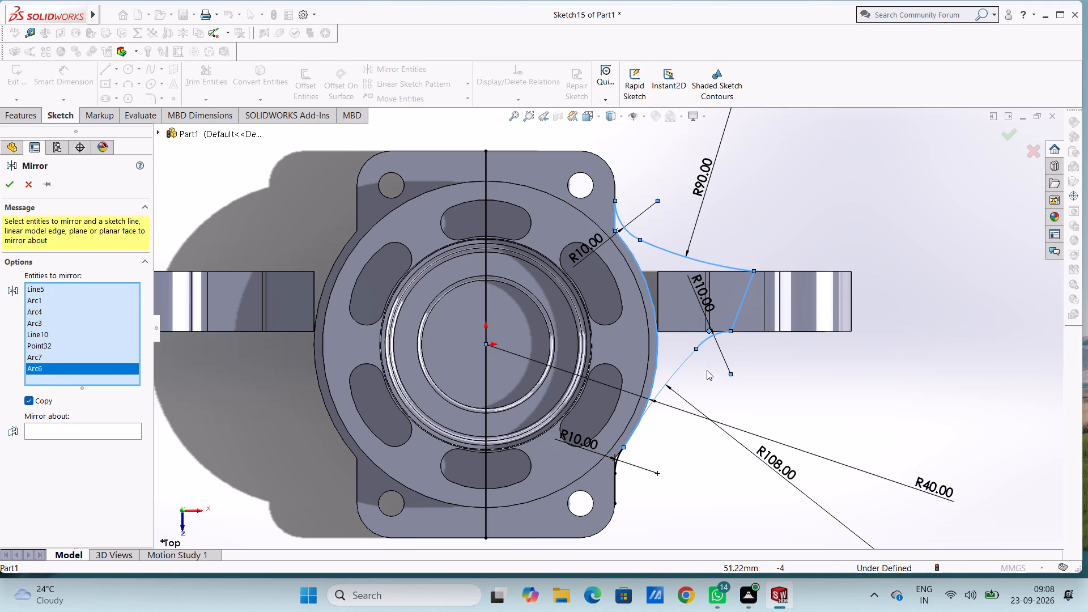
{"action": "left_click", "coordinate": [619, 461]}
{"action": "scroll", "coordinate": [634, 501], "scroll_direction": "down", "scroll_amount": 5}
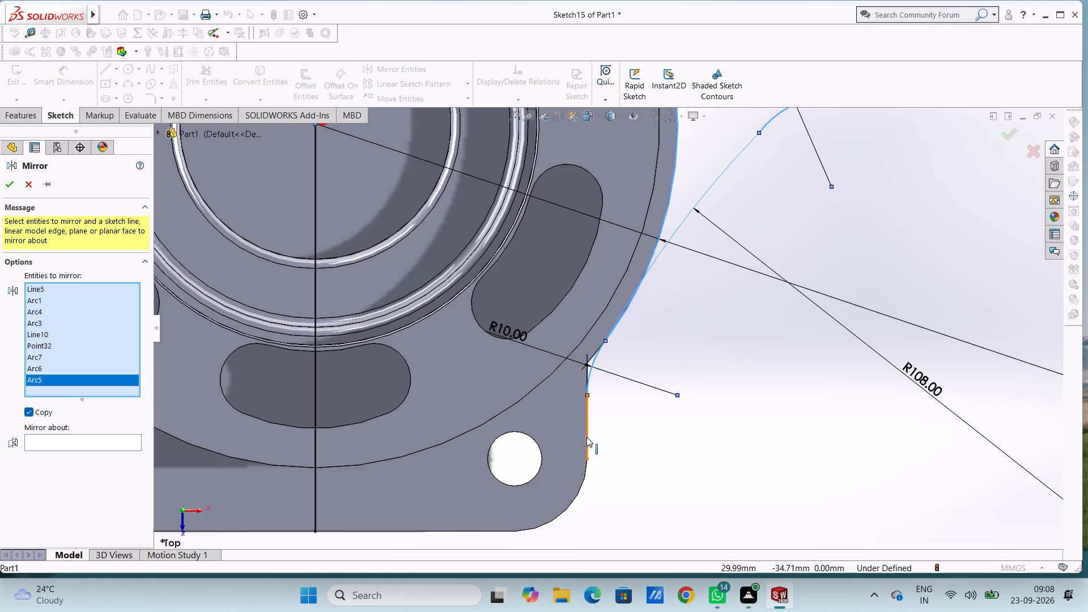
{"action": "scroll", "coordinate": [586, 437], "scroll_direction": "up", "scroll_amount": 3}
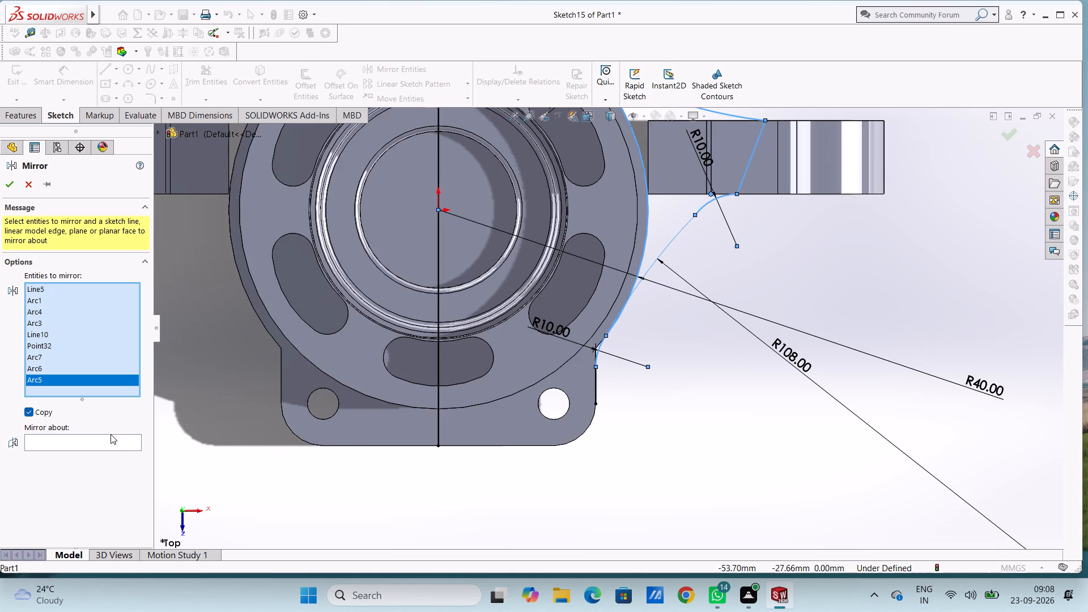
{"action": "left_click", "coordinate": [110, 438]}
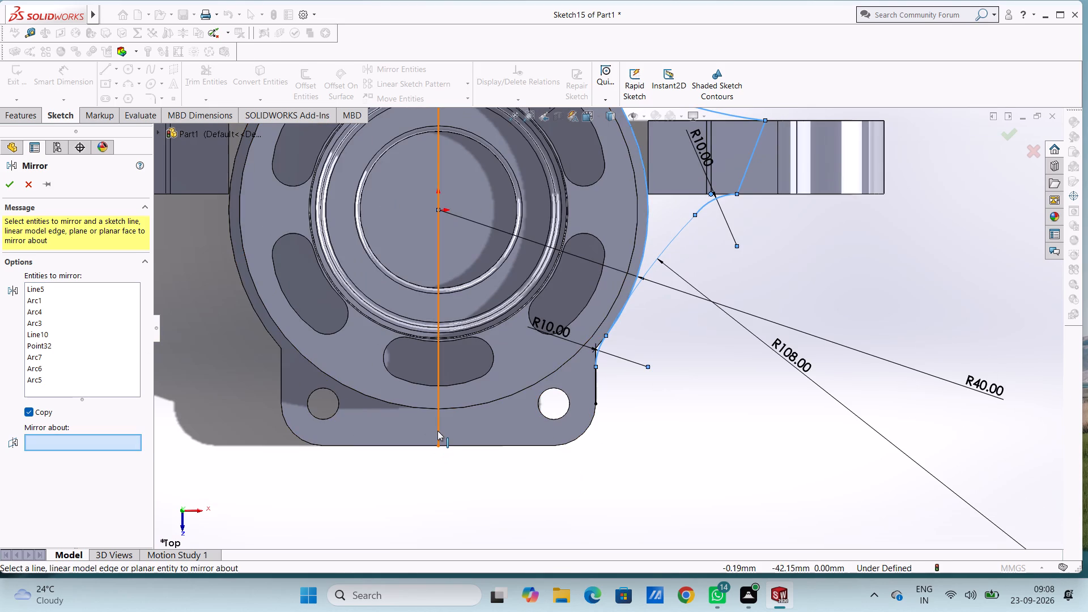
{"action": "left_click", "coordinate": [437, 431]}
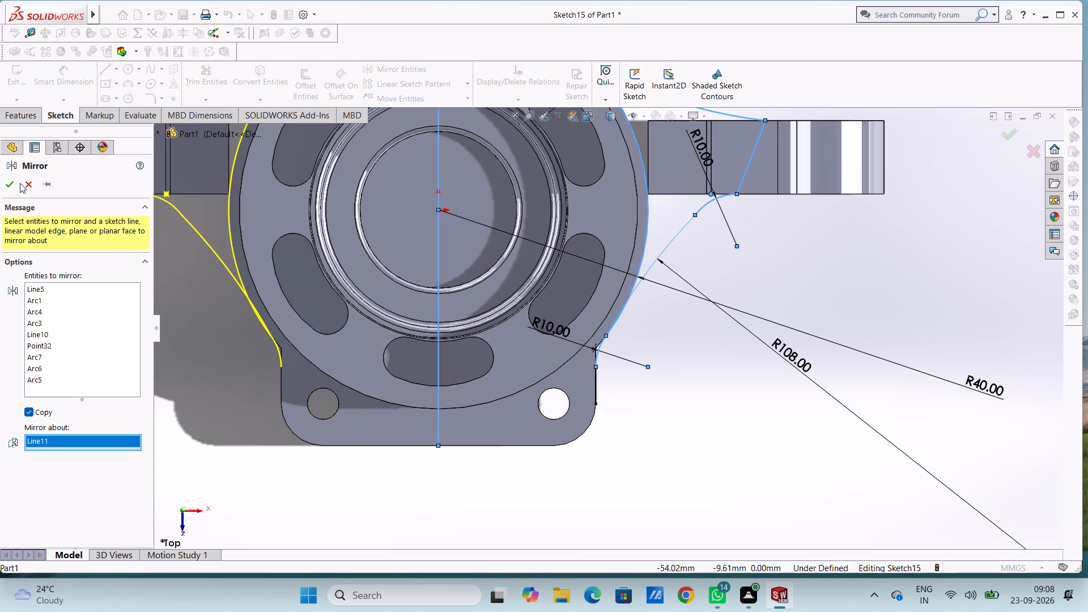
{"action": "left_click", "coordinate": [12, 185]}
Delete the R40 radius dimension from the housing's outer arc.
{"action": "scroll", "coordinate": [169, 278], "scroll_direction": "up", "scroll_amount": 2}
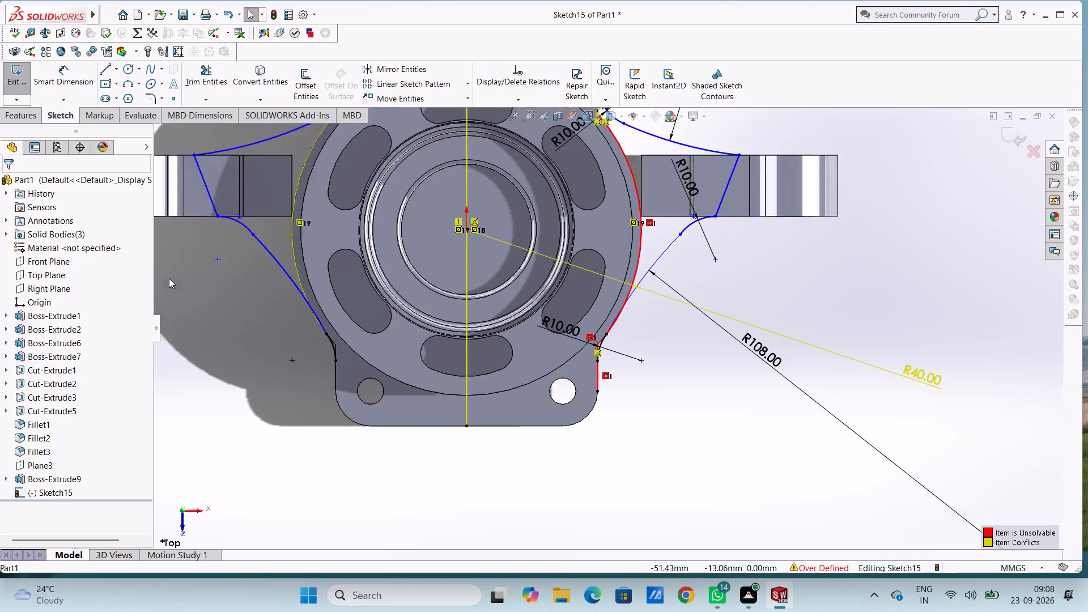
{"action": "scroll", "coordinate": [169, 278], "scroll_direction": "up", "scroll_amount": 2}
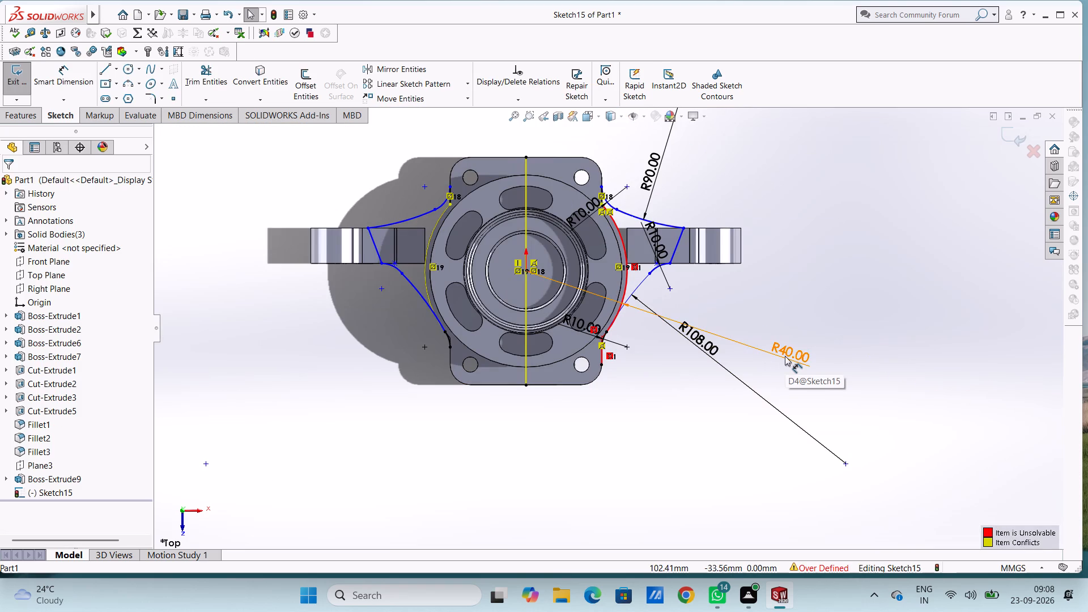
{"action": "left_click", "coordinate": [785, 356]}
{"action": "key", "text": "Delete"}
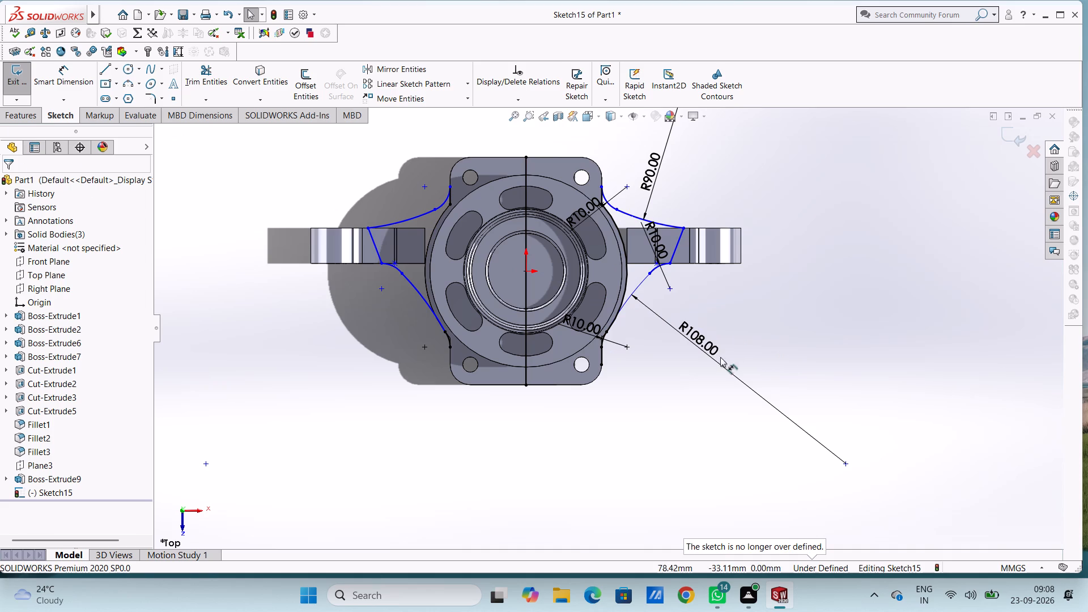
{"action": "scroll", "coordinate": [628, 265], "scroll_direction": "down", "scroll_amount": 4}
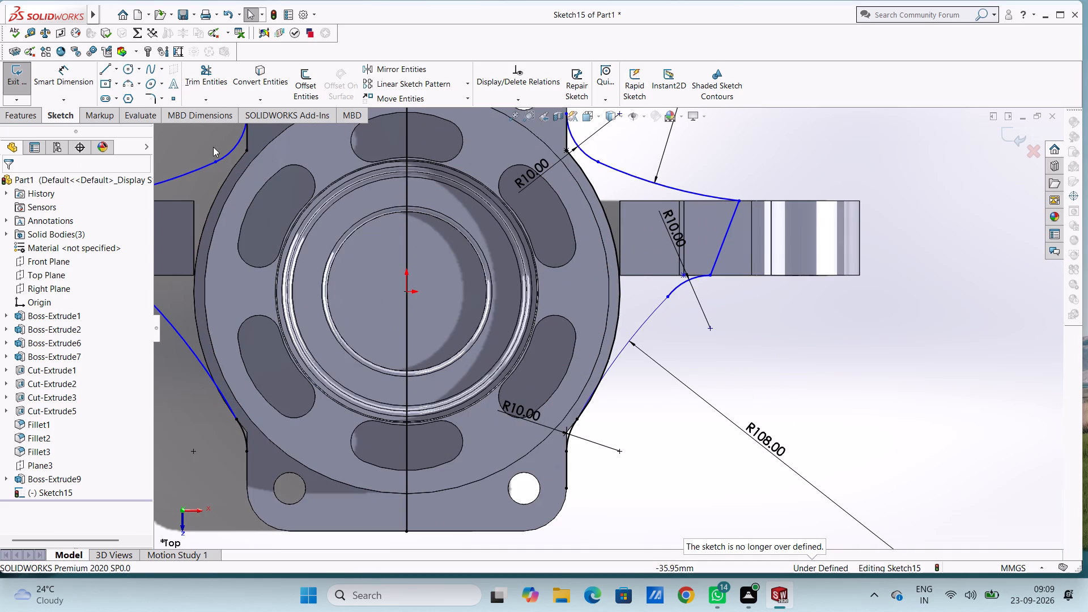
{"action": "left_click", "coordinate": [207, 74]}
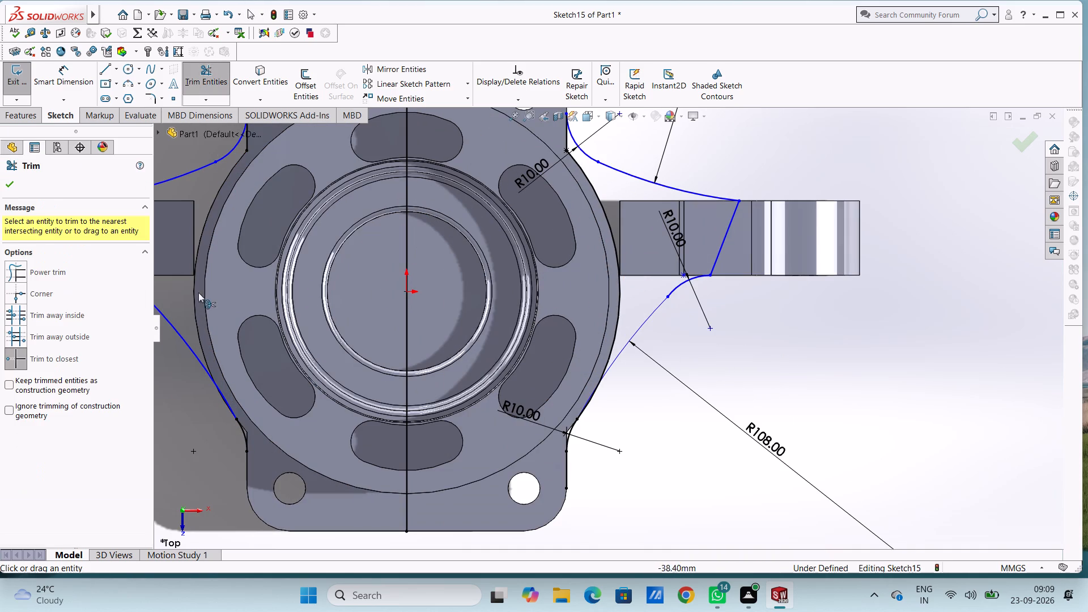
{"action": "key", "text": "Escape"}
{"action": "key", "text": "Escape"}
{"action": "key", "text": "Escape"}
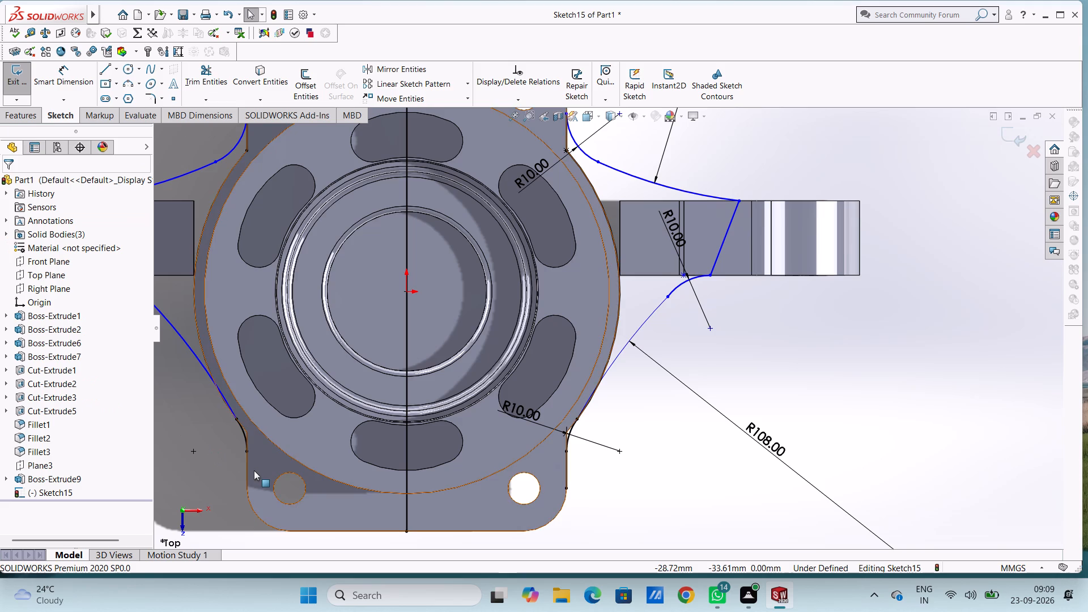
Draw a vertical line about 3.54 mm long from the lower-left flange fillet's lower end up to the flange-body corner.
{"action": "left_click", "coordinate": [105, 68]}
{"action": "scroll", "coordinate": [248, 458], "scroll_direction": "down", "scroll_amount": 6}
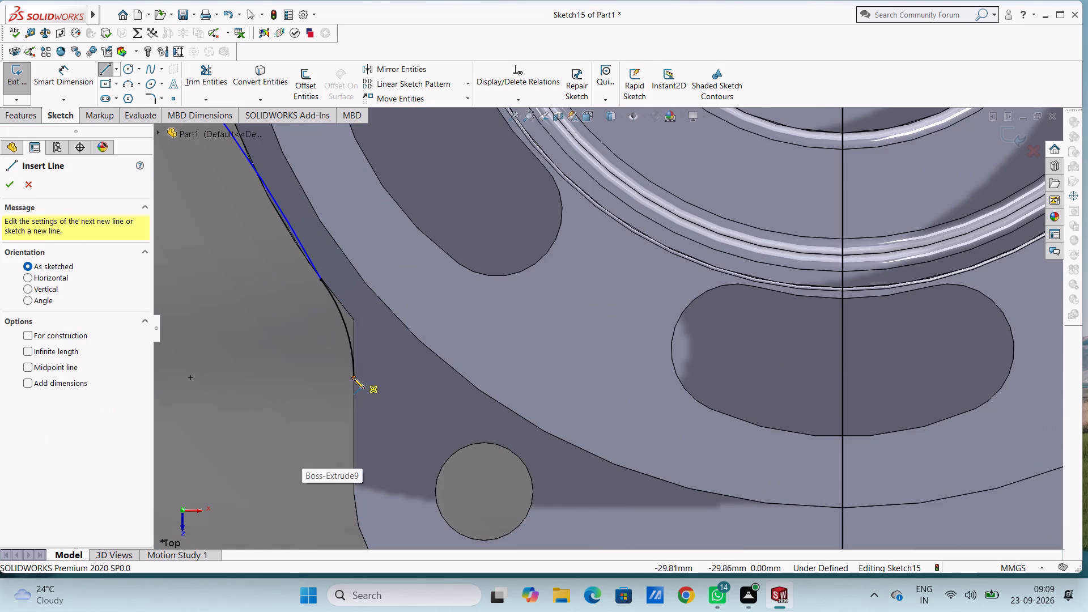
{"action": "left_click", "coordinate": [353, 378]}
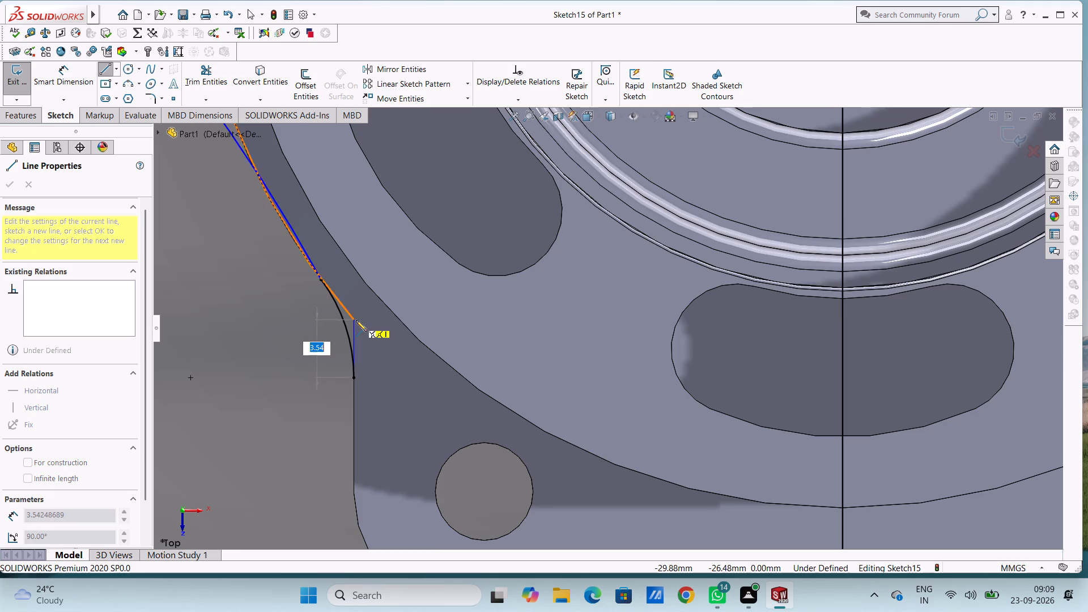
{"action": "left_click", "coordinate": [356, 320]}
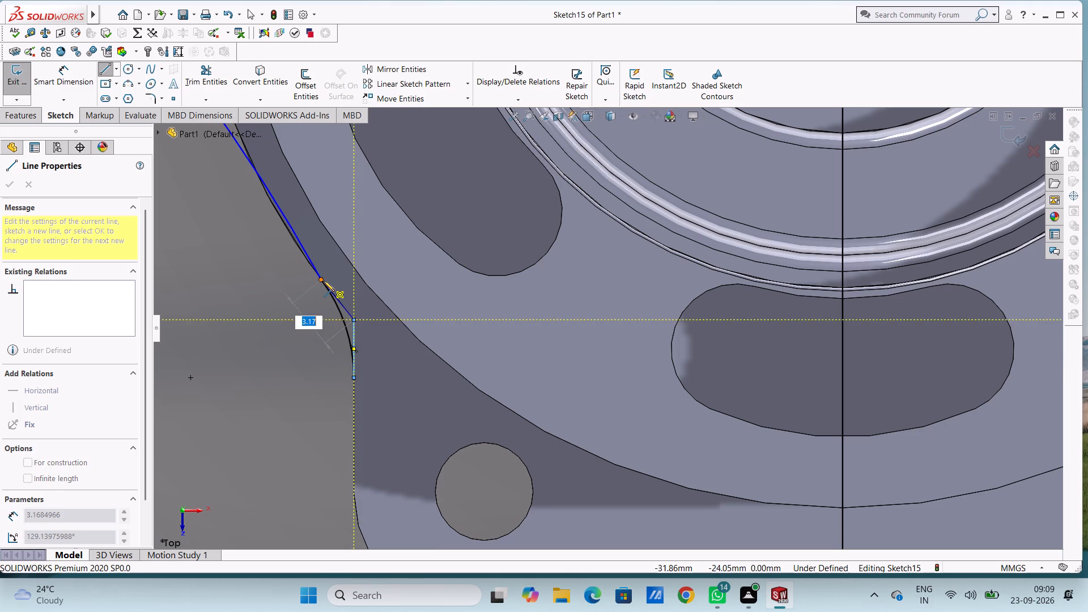
{"action": "key", "text": "Escape"}
{"action": "key", "text": "Escape"}
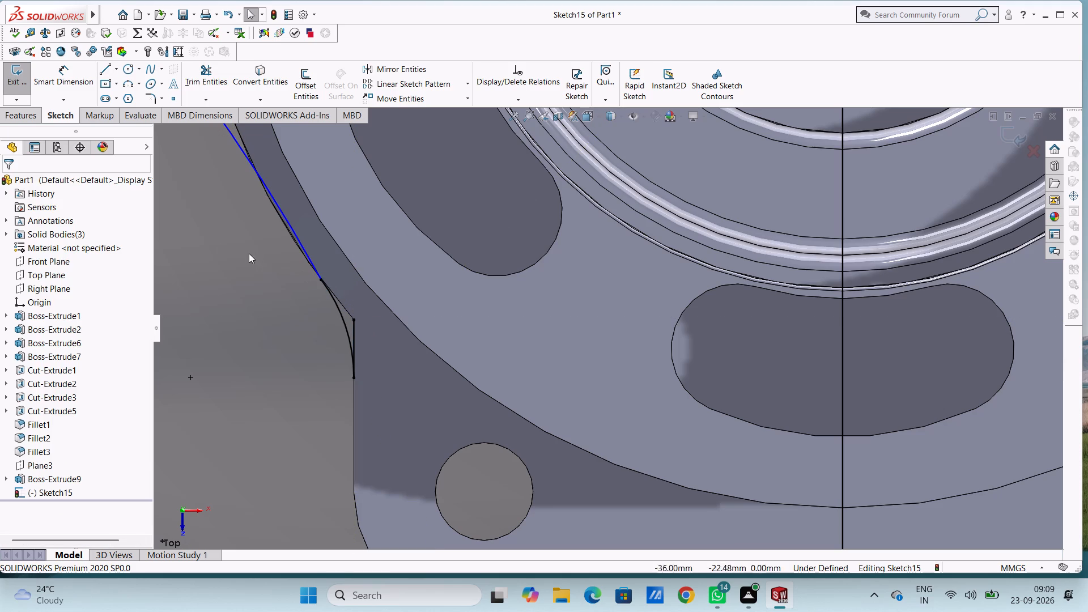
Draw a three-point arc along the body edge from the lower-left fillet's upper end to the flange-body corner, centred on the origin.
{"action": "left_click", "coordinate": [130, 85]}
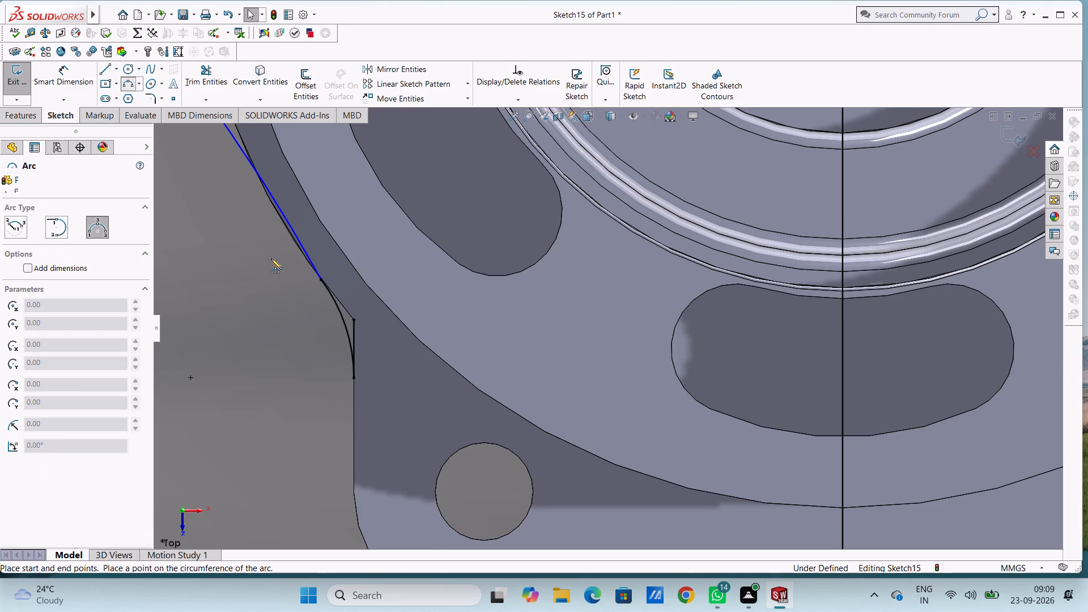
{"action": "left_click", "coordinate": [318, 279]}
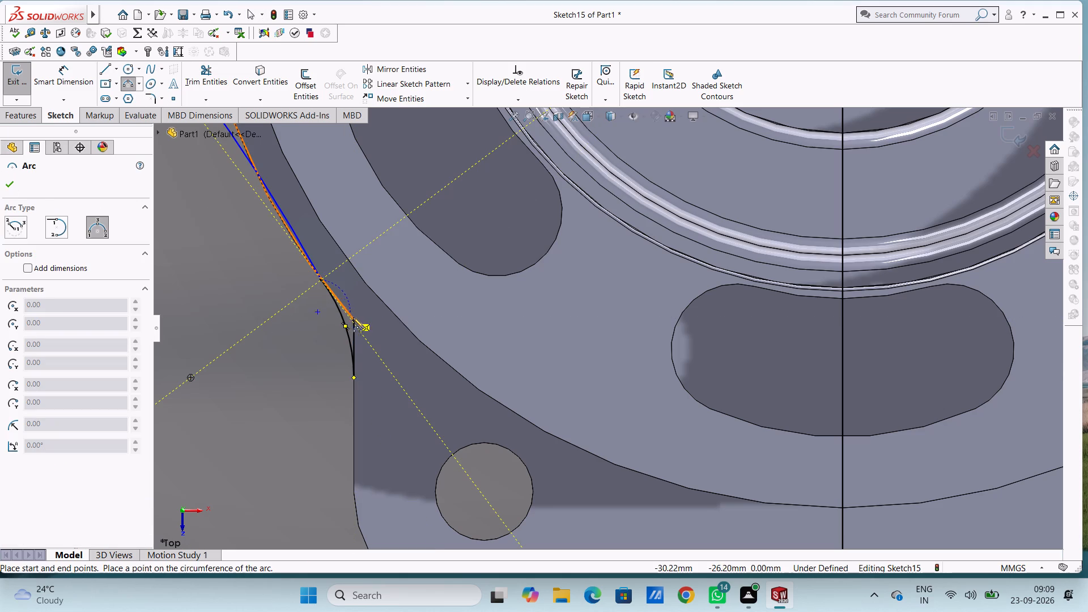
{"action": "left_click", "coordinate": [356, 320]}
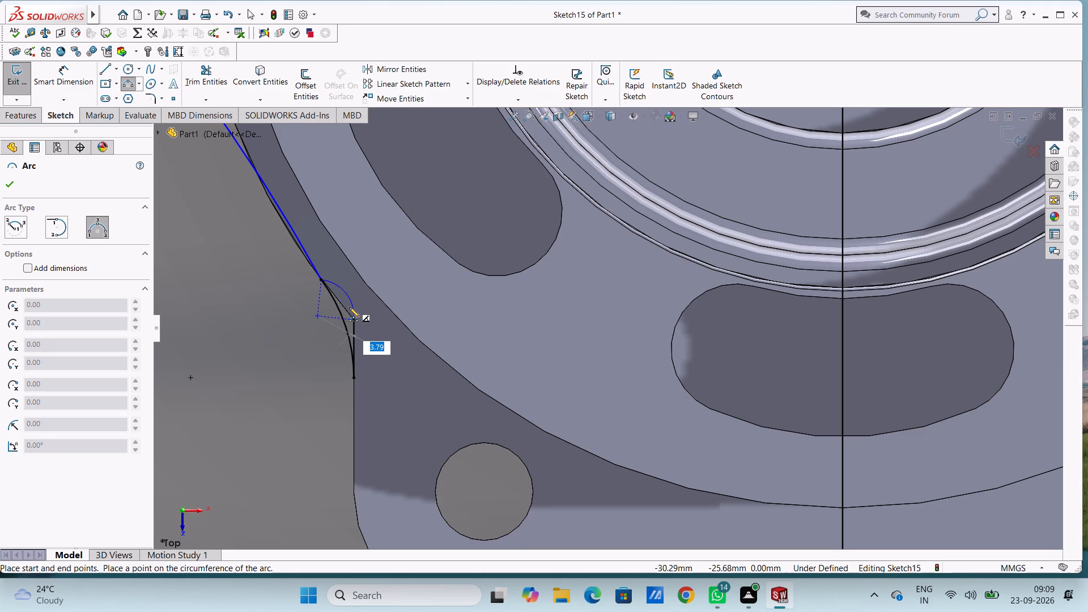
{"action": "left_click", "coordinate": [347, 309]}
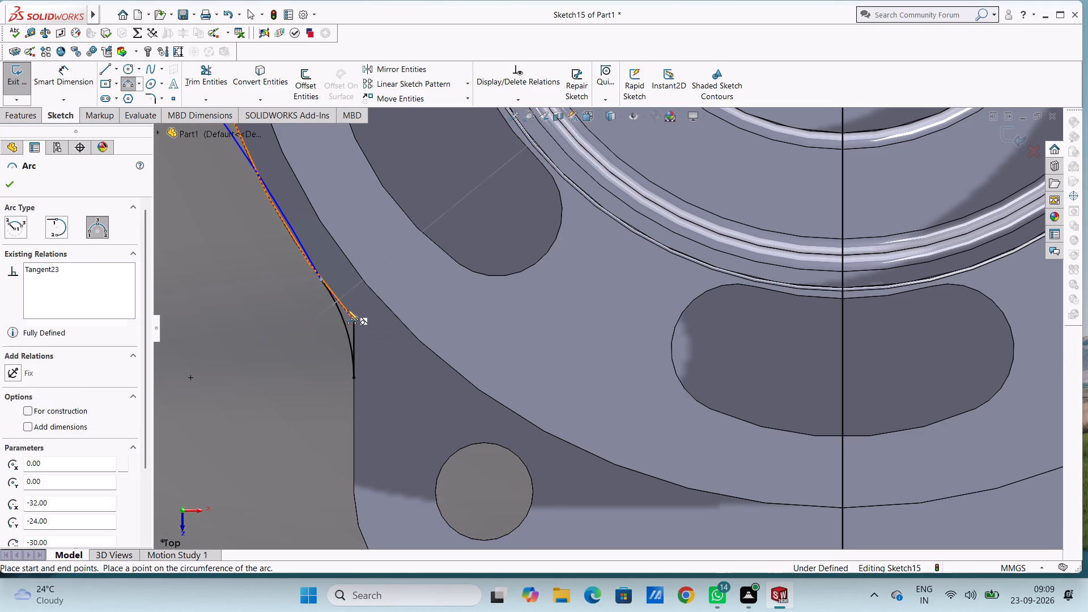
{"action": "key", "text": "Escape"}
{"action": "key", "text": "Escape"}
{"action": "key", "text": "Escape"}
{"action": "key", "text": "Escape"}
Draw a vertical line about 3.54 mm long from the lower-right flange-body corner down to the 10 mm fillet's lower end.
{"action": "scroll", "coordinate": [347, 309], "scroll_direction": "up", "scroll_amount": 7}
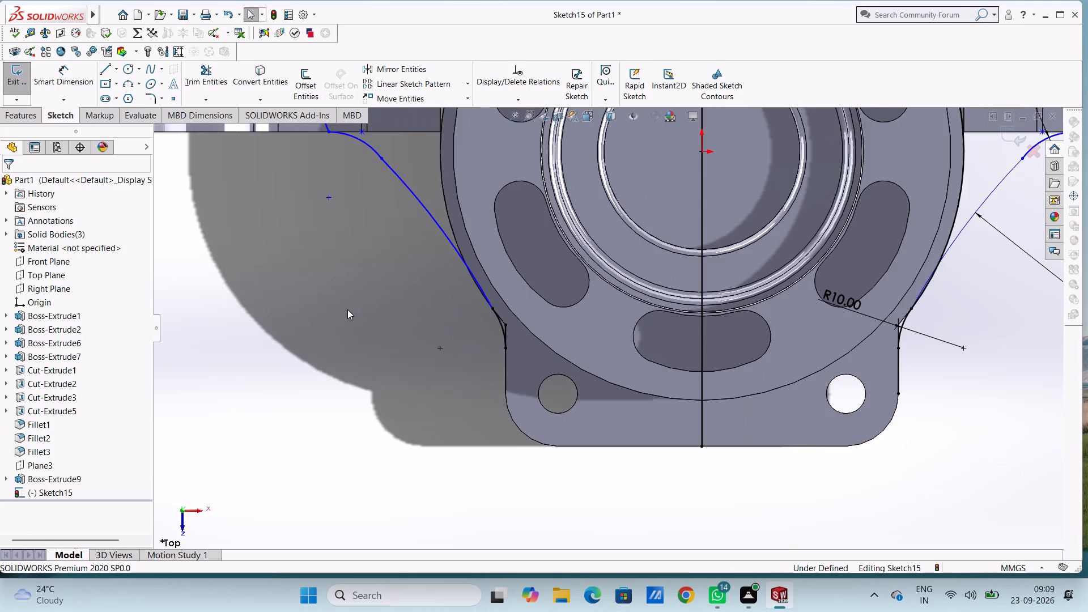
{"action": "scroll", "coordinate": [347, 309], "scroll_direction": "up", "scroll_amount": 3}
{"action": "scroll", "coordinate": [747, 326], "scroll_direction": "down", "scroll_amount": 8}
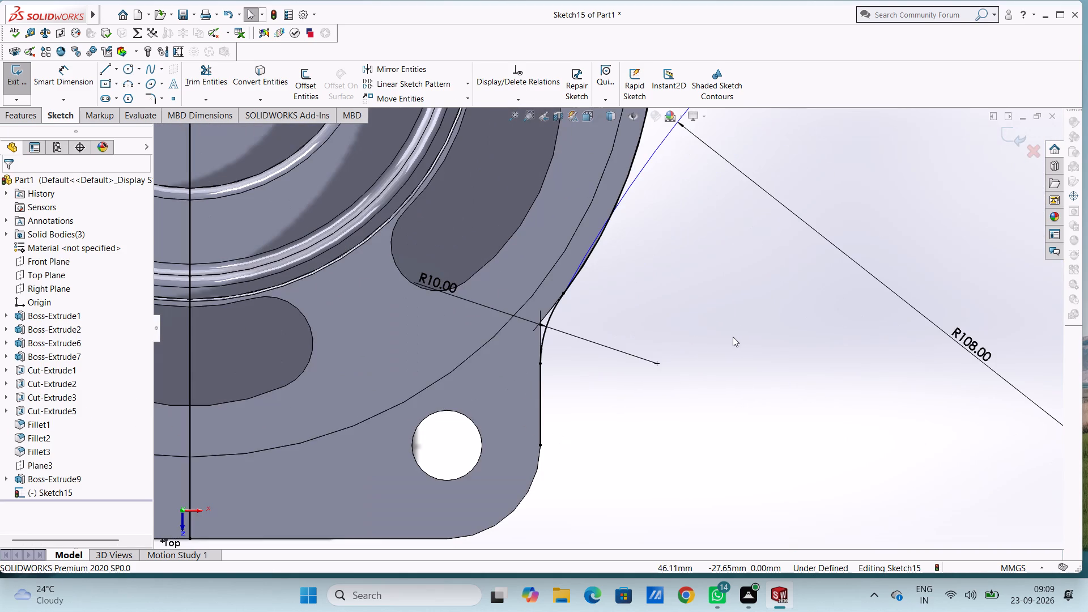
{"action": "scroll", "coordinate": [746, 275], "scroll_direction": "down", "scroll_amount": 1}
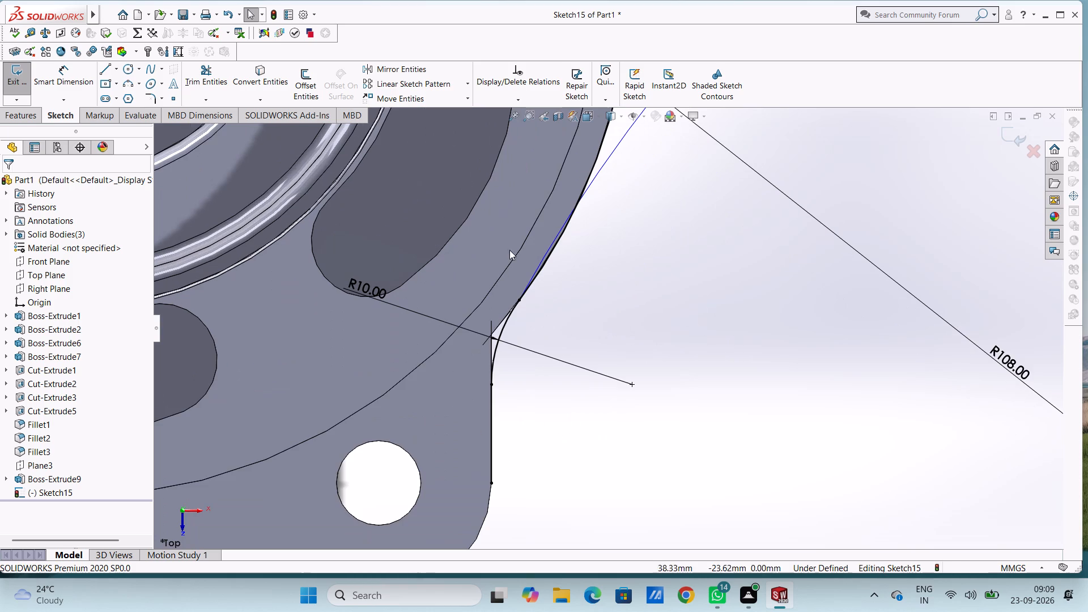
{"action": "left_click", "coordinate": [100, 74]}
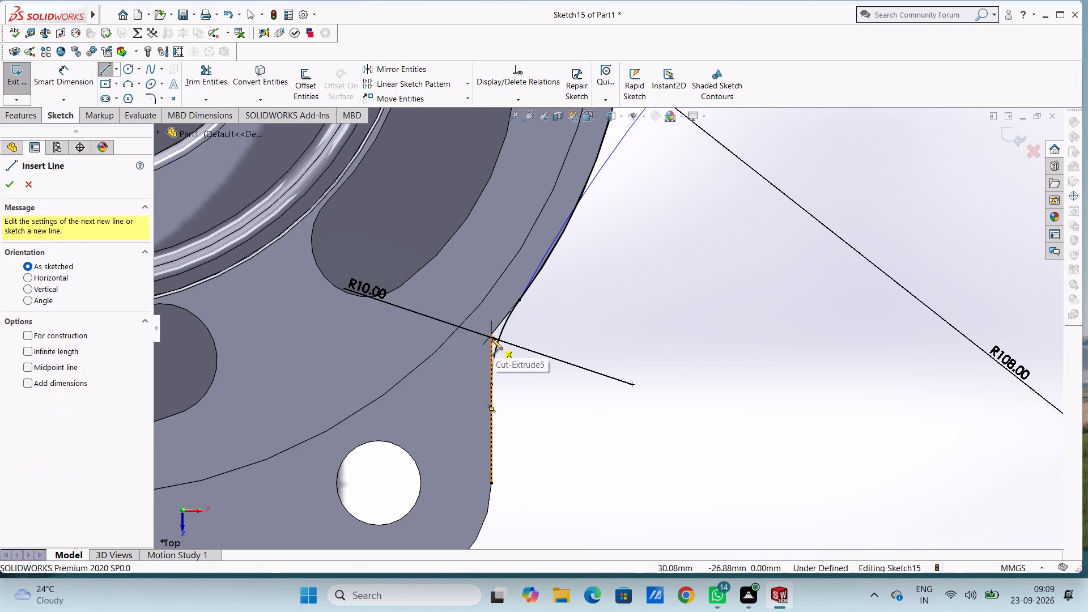
{"action": "left_click", "coordinate": [491, 336]}
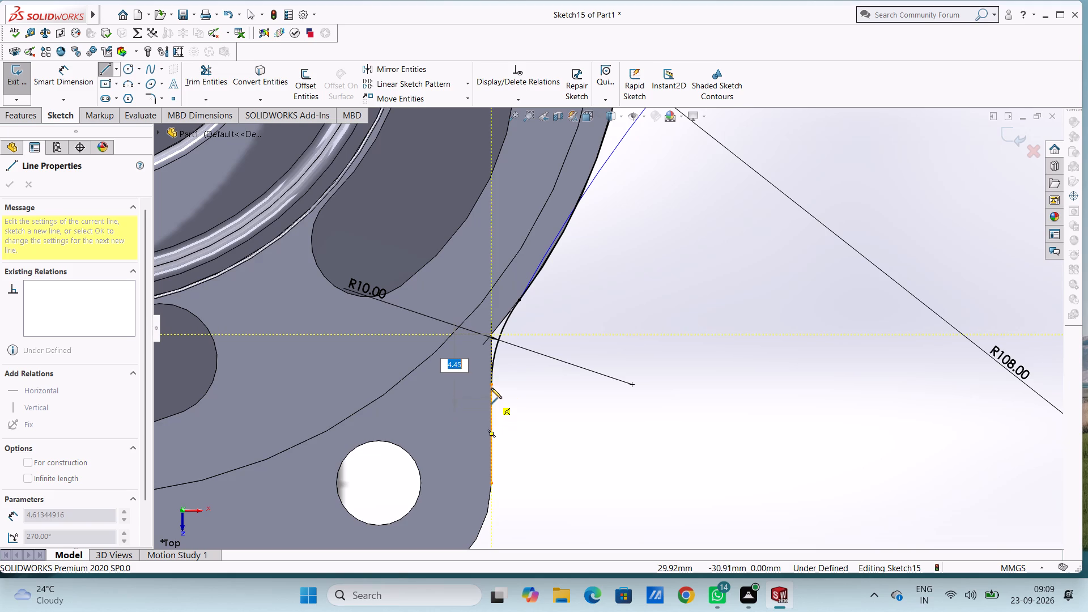
{"action": "left_click", "coordinate": [491, 385]}
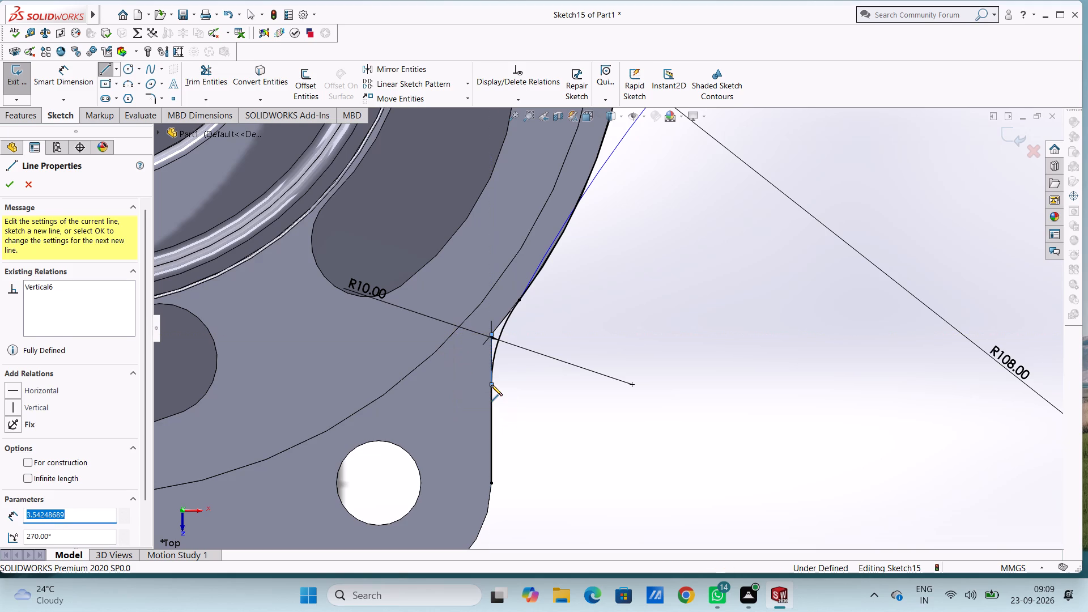
{"action": "key", "text": "Escape"}
{"action": "key", "text": "Escape"}
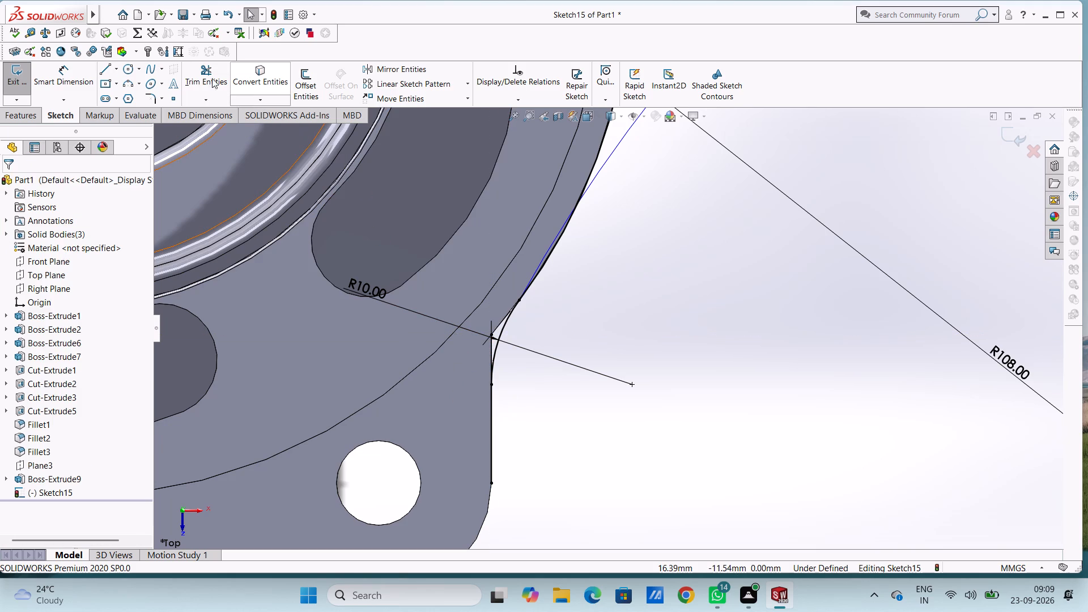
Trim away the vertical line along the flange edge below the lower-right 10 mm fillet.
{"action": "left_click", "coordinate": [205, 74]}
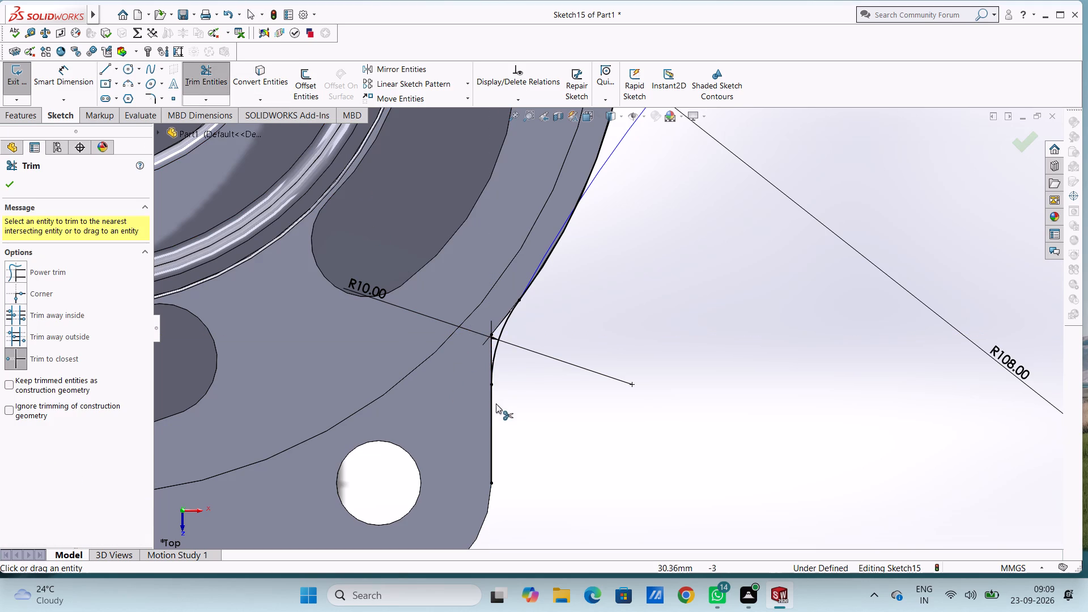
{"action": "left_click", "coordinate": [493, 413]}
{"action": "key", "text": "Escape"}
{"action": "key", "text": "Escape"}
{"action": "key", "text": "Escape"}
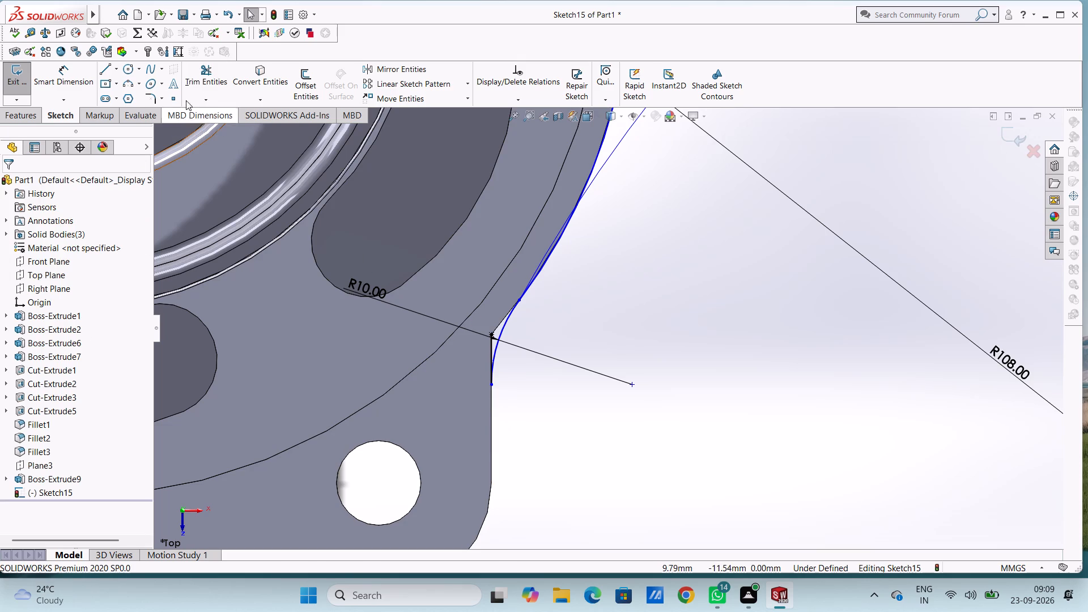
Draw a three-point arc of radius 40 mm along the body edge from the lower-right flange-body corner to the 10 mm fillet's upper end.
{"action": "left_click", "coordinate": [127, 82]}
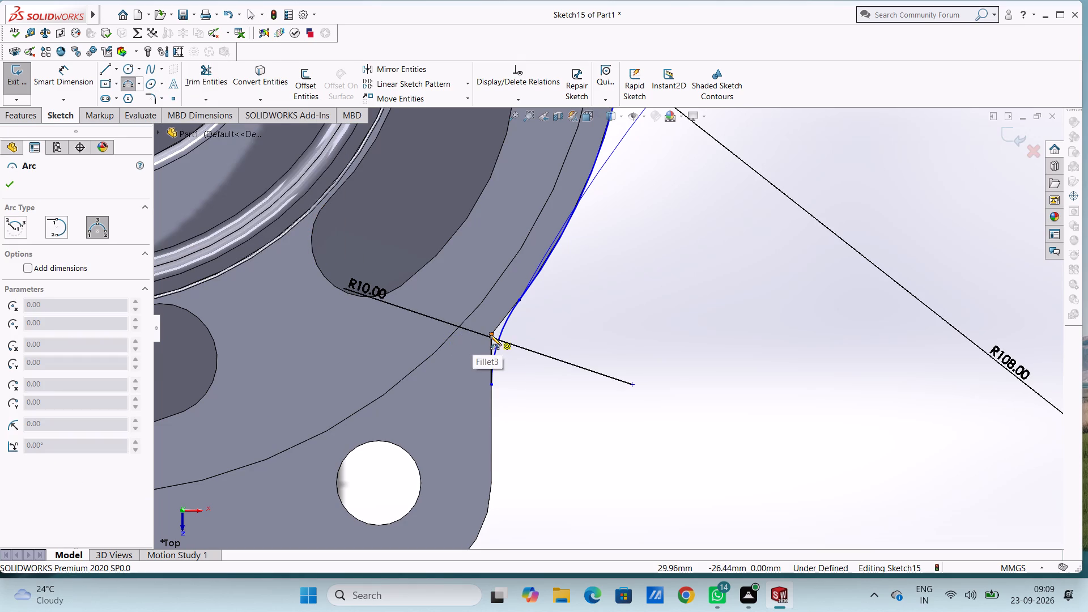
{"action": "left_click", "coordinate": [490, 335]}
{"action": "left_click", "coordinate": [517, 301]}
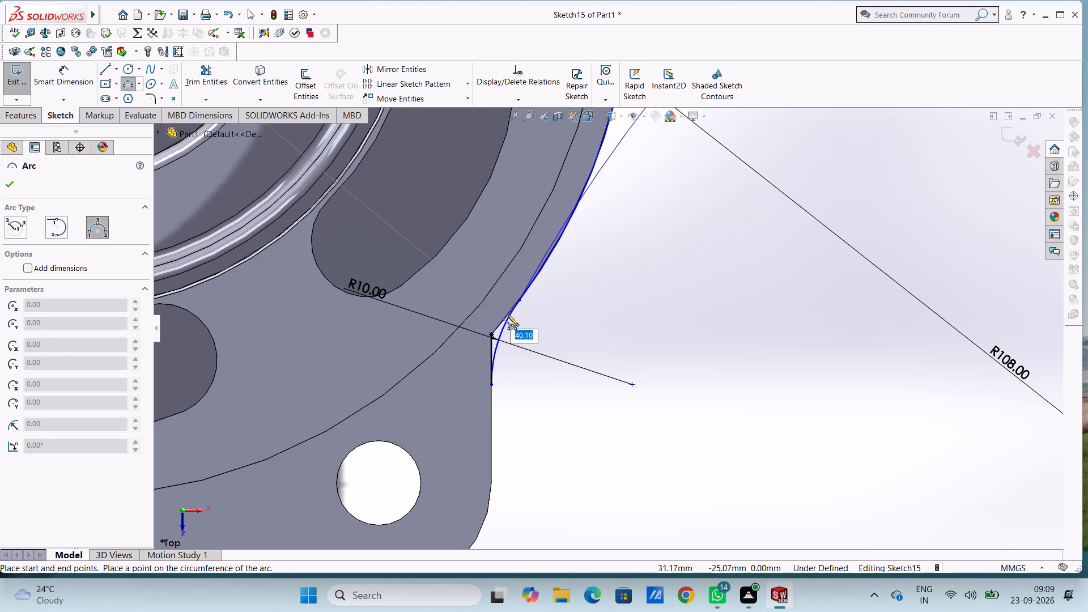
{"action": "type", "text": "40"}
{"action": "key", "text": "Return"}
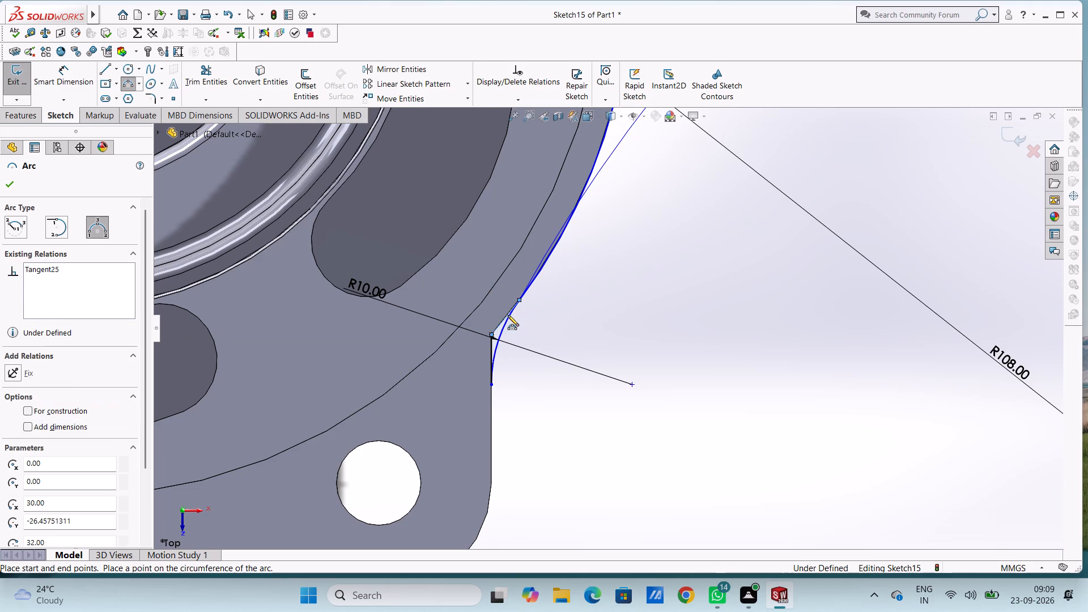
{"action": "key", "text": "Escape"}
{"action": "key", "text": "Escape"}
{"action": "key", "text": "Escape"}
Start a boss extrusion of the web sketch, selecting the large web regions on both sides of the round body as contours.
{"action": "scroll", "coordinate": [508, 315], "scroll_direction": "up", "scroll_amount": 5}
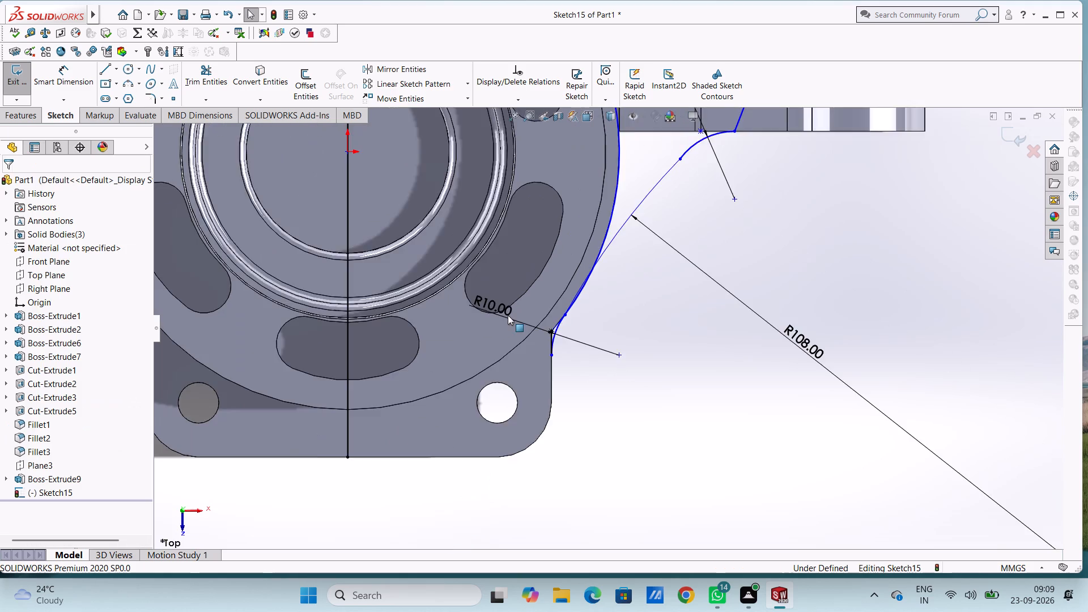
{"action": "scroll", "coordinate": [508, 315], "scroll_direction": "up", "scroll_amount": 4}
{"action": "middle_click_drag", "start_coordinate": [562, 473], "coordinate": [557, 437]}
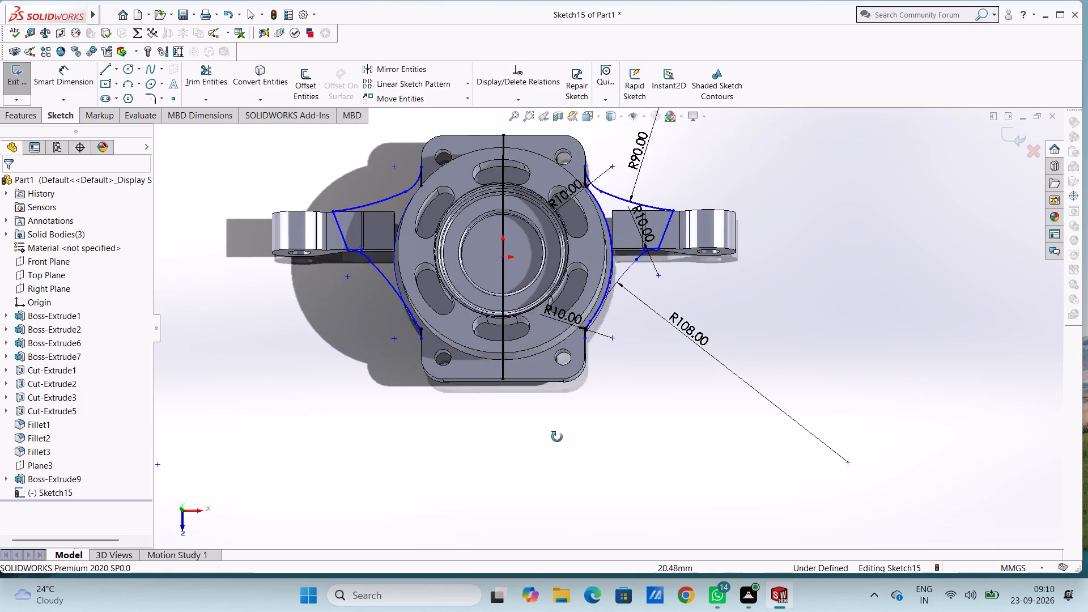
{"action": "middle_click_drag", "start_coordinate": [557, 437], "coordinate": [563, 392]}
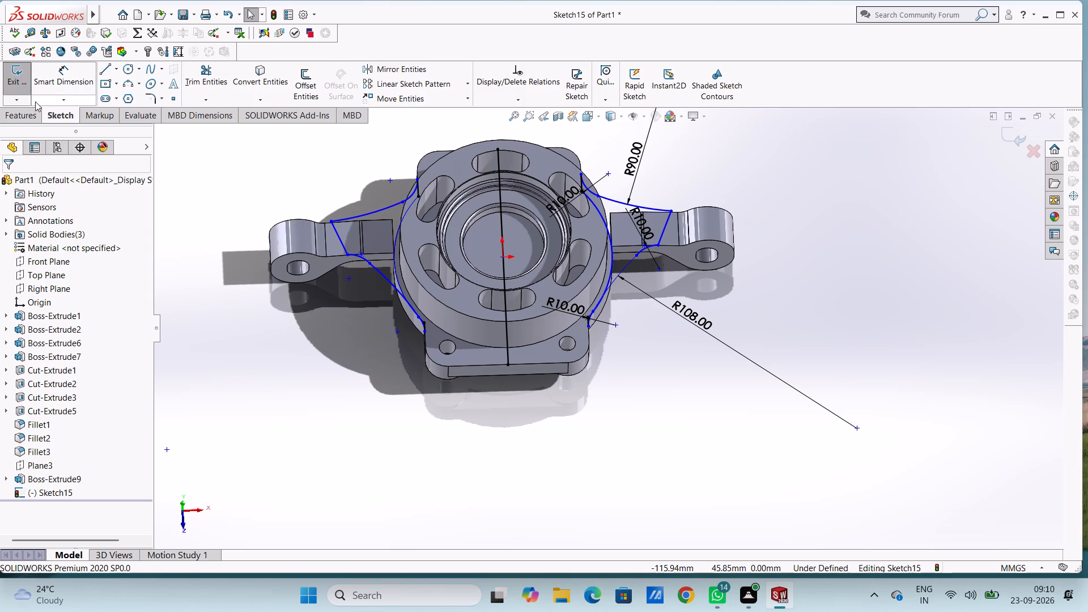
{"action": "left_click", "coordinate": [19, 119]}
{"action": "left_click", "coordinate": [31, 78]}
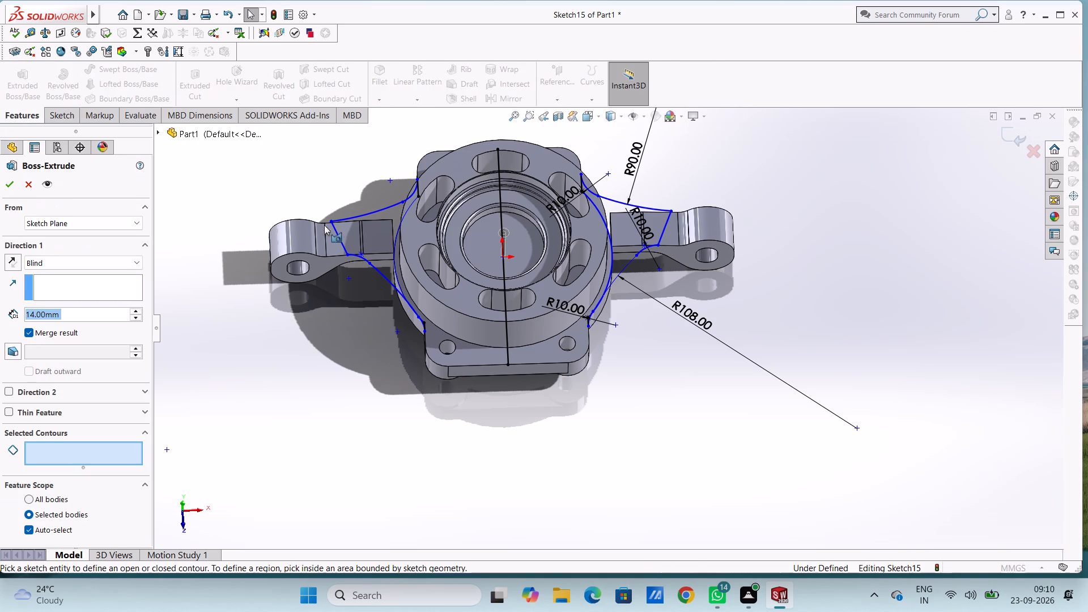
{"action": "left_click", "coordinate": [382, 223]}
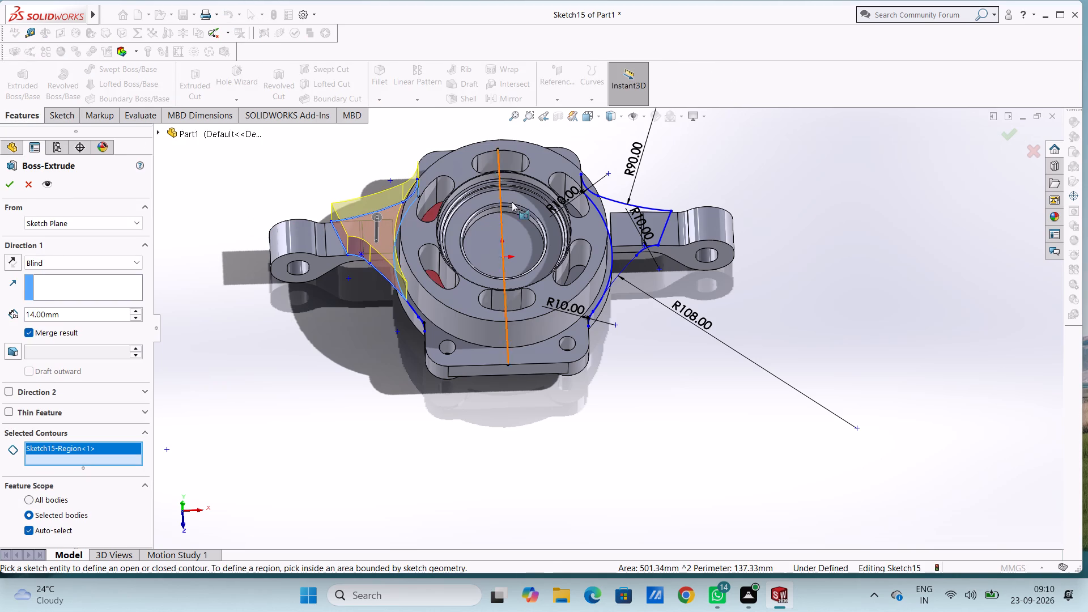
{"action": "left_click", "coordinate": [627, 218]}
Add the small lower-left corner contour between the flange fillet and the flange-body corner to the boss extrusion.
{"action": "middle_click_drag", "start_coordinate": [724, 191], "coordinate": [711, 247]}
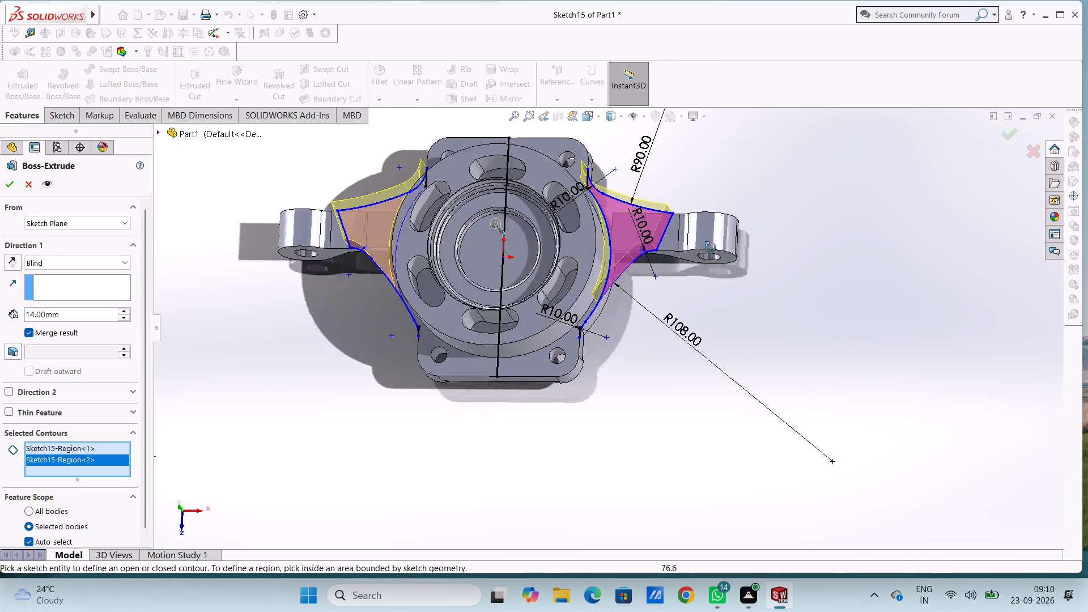
{"action": "middle_click_drag", "start_coordinate": [711, 247], "coordinate": [712, 270]}
{"action": "middle_click_drag", "start_coordinate": [339, 370], "coordinate": [343, 362]}
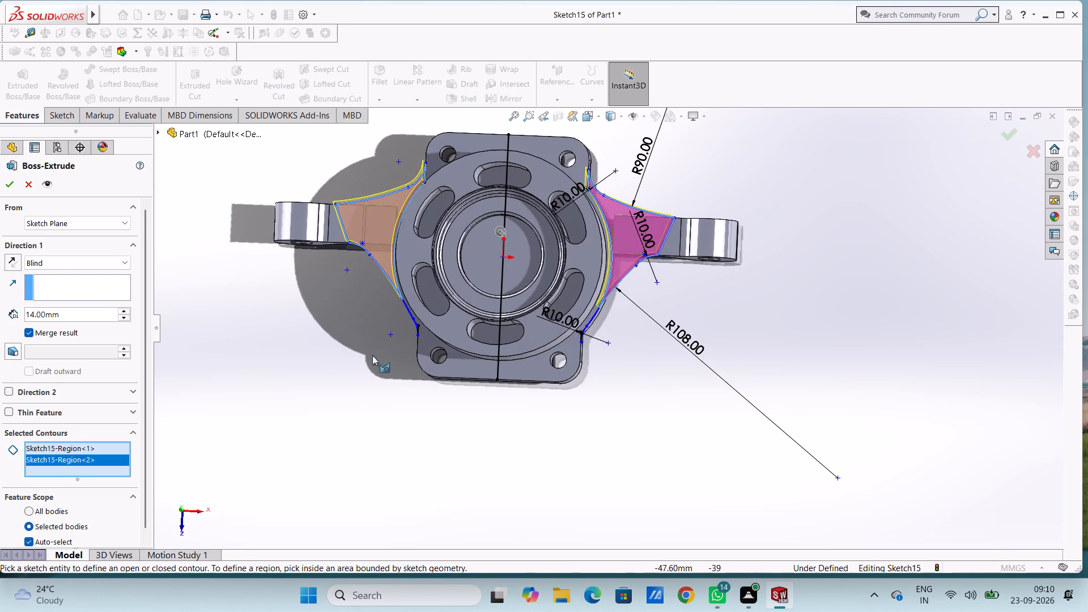
{"action": "scroll", "coordinate": [380, 347], "scroll_direction": "down", "scroll_amount": 4}
{"action": "scroll", "coordinate": [474, 291], "scroll_direction": "down", "scroll_amount": 4}
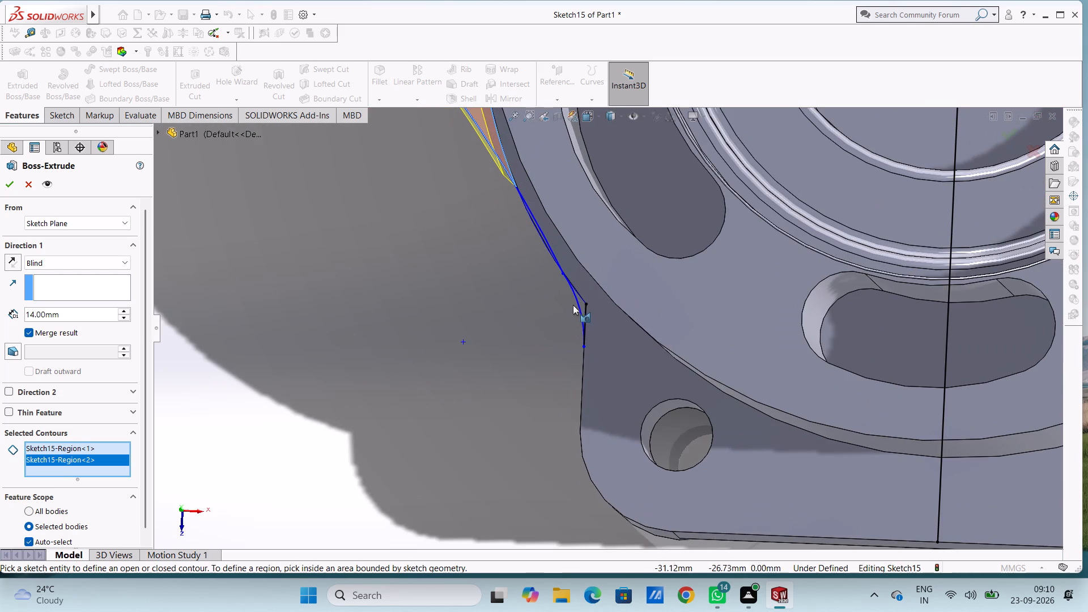
{"action": "left_click", "coordinate": [583, 301]}
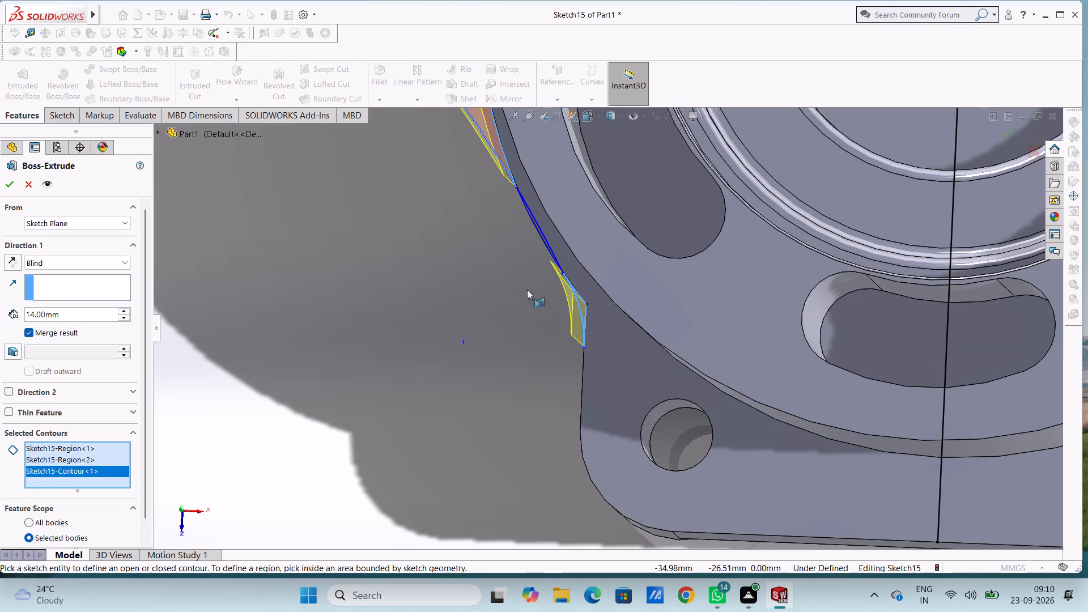
Add the thin region along the body edge between the lower-right web and the 10 mm corner fillet to the boss extrusion.
{"action": "scroll", "coordinate": [474, 303], "scroll_direction": "up", "scroll_amount": 4}
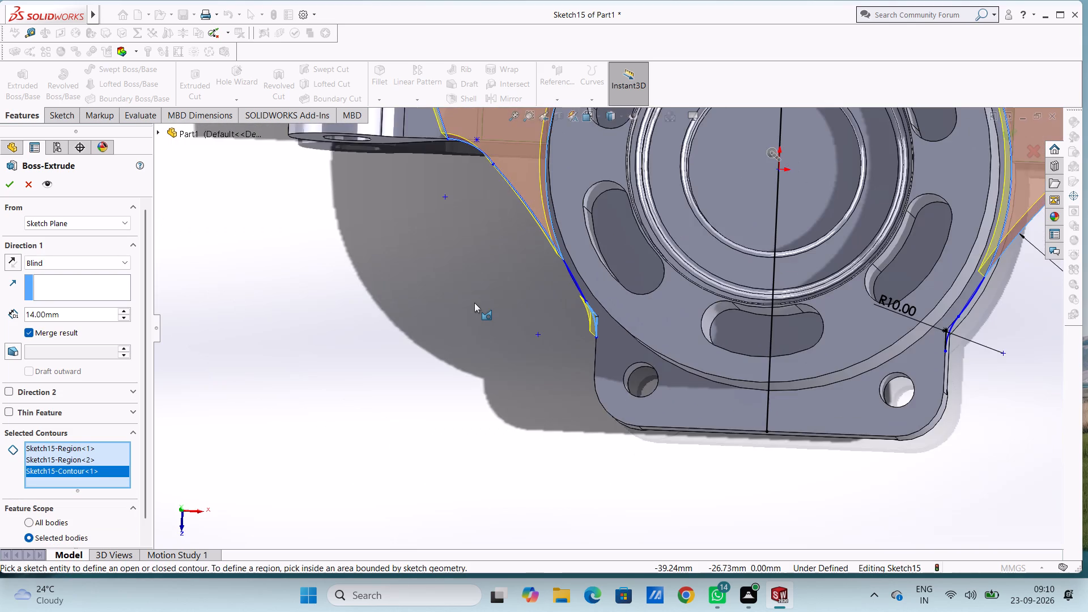
{"action": "scroll", "coordinate": [474, 303], "scroll_direction": "up", "scroll_amount": 5}
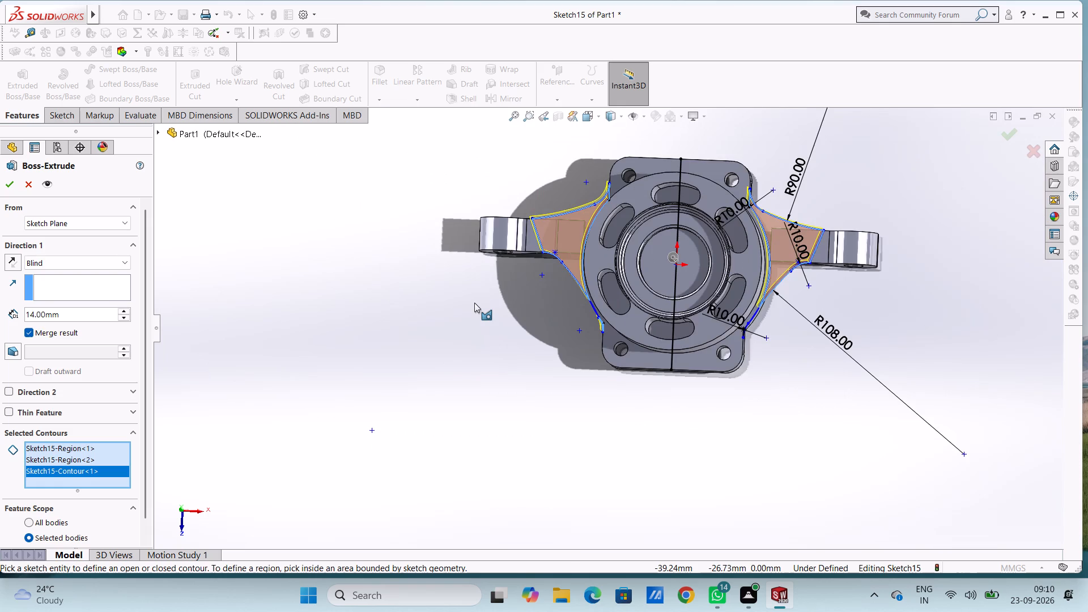
{"action": "middle_click_drag", "start_coordinate": [475, 305], "coordinate": [490, 312]}
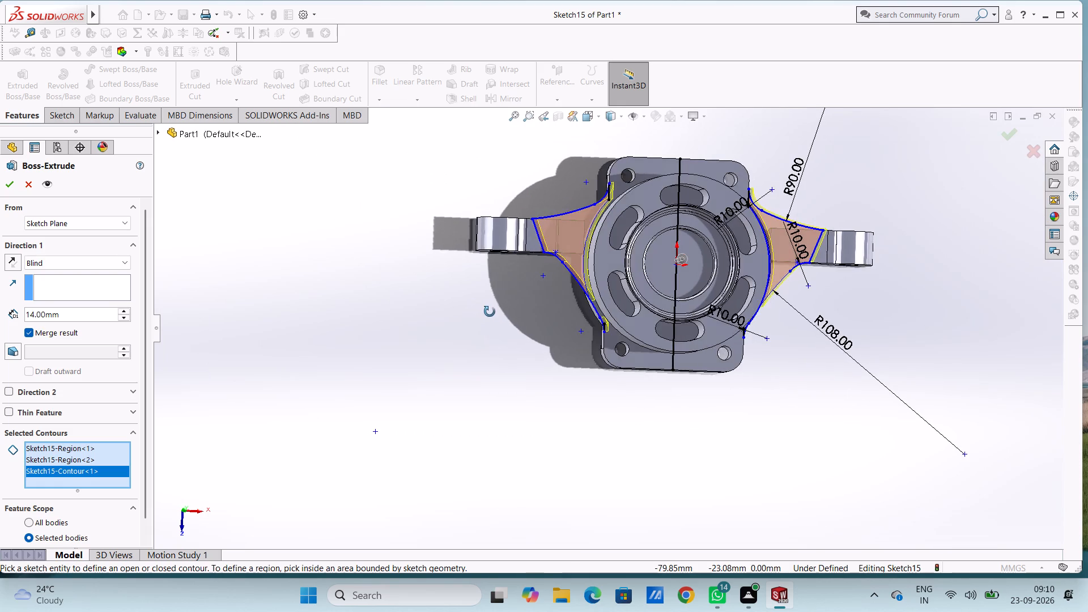
{"action": "middle_click_drag", "start_coordinate": [490, 312], "coordinate": [514, 314]}
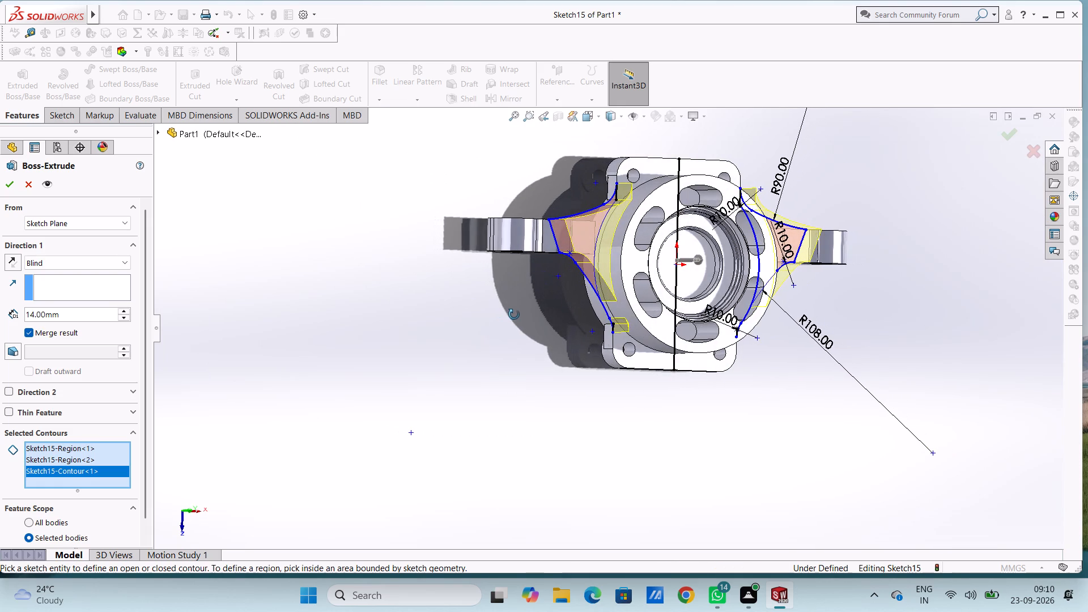
{"action": "middle_click_drag", "start_coordinate": [514, 314], "coordinate": [506, 283]}
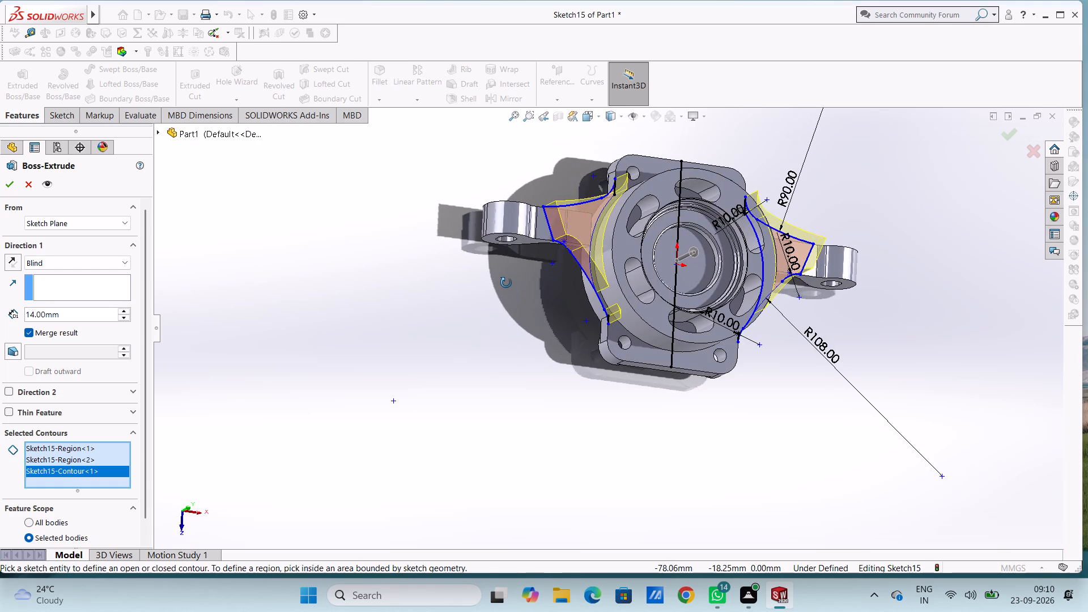
{"action": "middle_click_drag", "start_coordinate": [506, 283], "coordinate": [504, 283]}
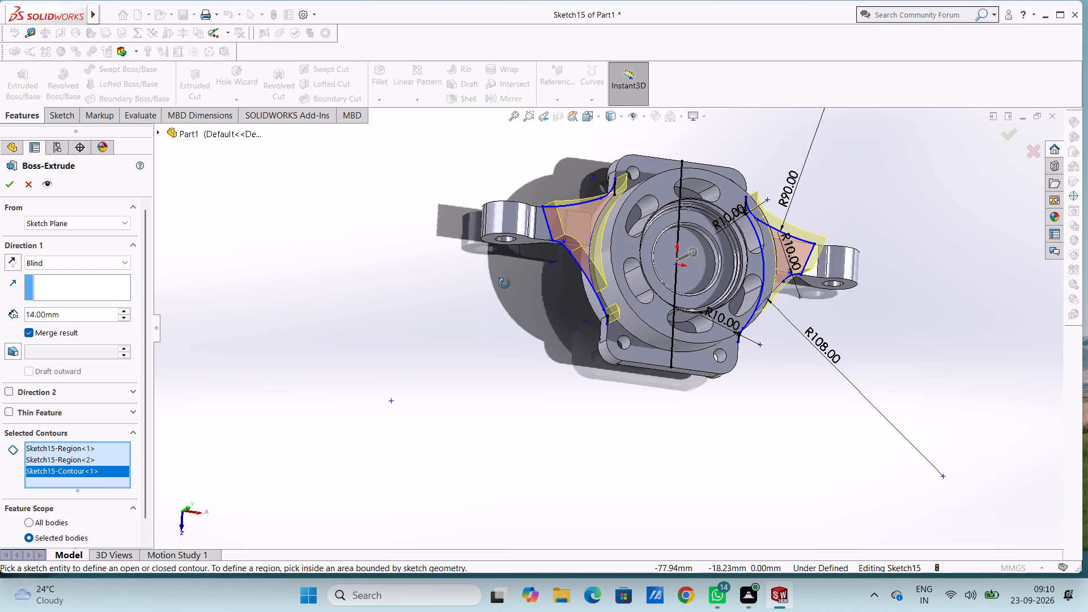
{"action": "middle_click_drag", "start_coordinate": [504, 283], "coordinate": [468, 295]}
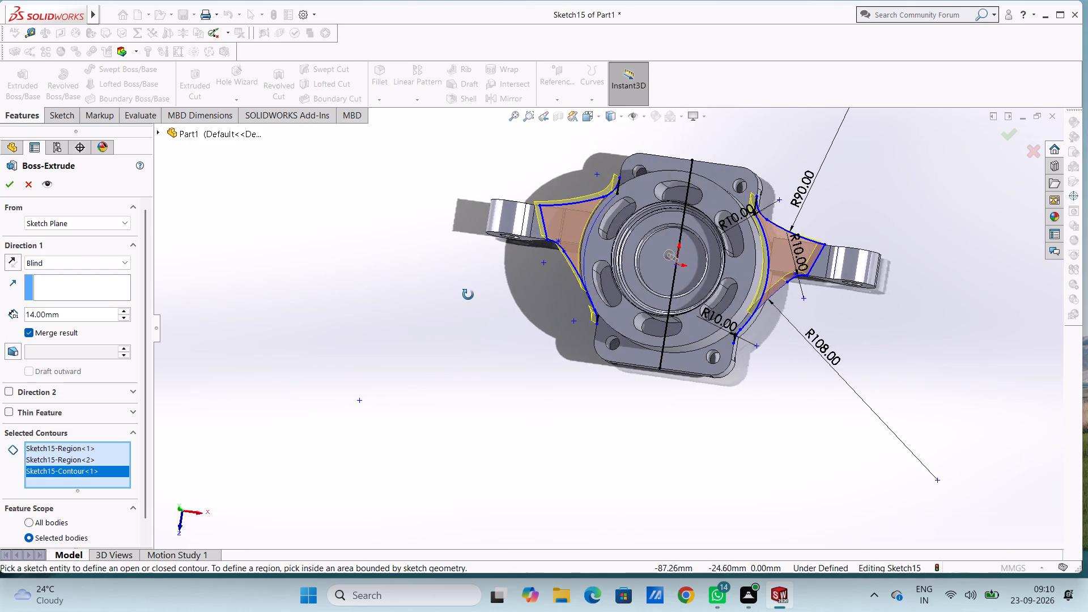
{"action": "middle_click_drag", "start_coordinate": [468, 295], "coordinate": [469, 297]}
{"action": "scroll", "coordinate": [767, 397], "scroll_direction": "down", "scroll_amount": 4}
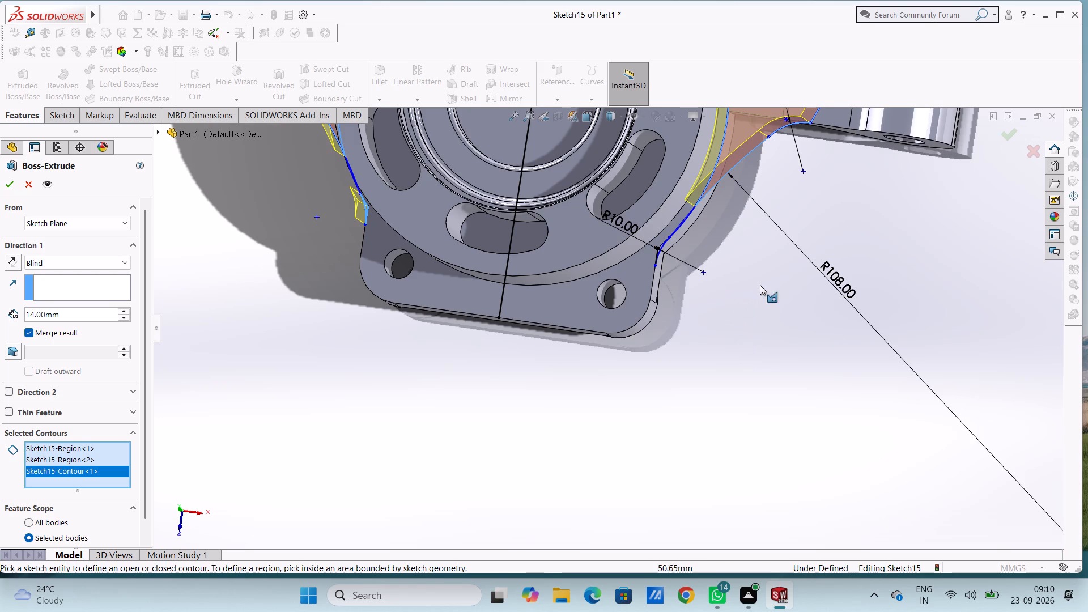
{"action": "middle_click_drag", "start_coordinate": [761, 284], "coordinate": [762, 290]}
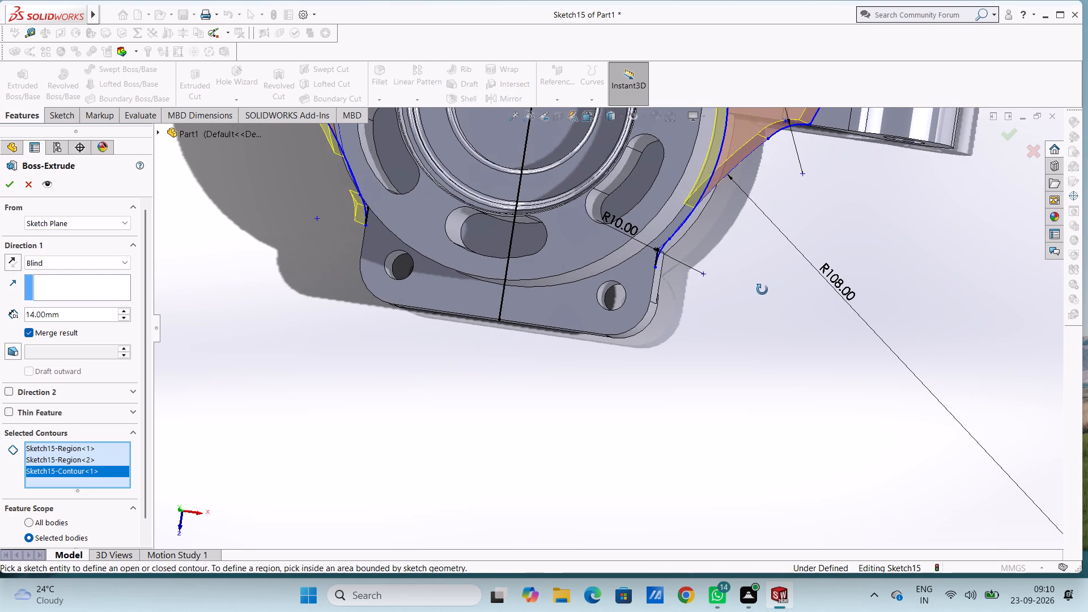
{"action": "middle_click_drag", "start_coordinate": [762, 290], "coordinate": [768, 292]}
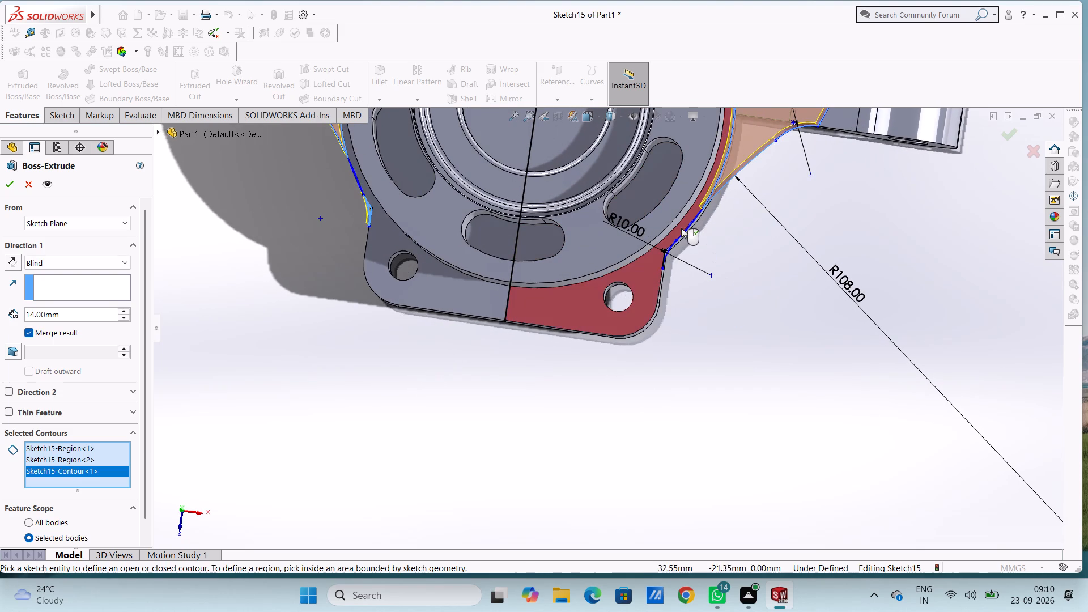
{"action": "scroll", "coordinate": [686, 228], "scroll_direction": "down", "scroll_amount": 10}
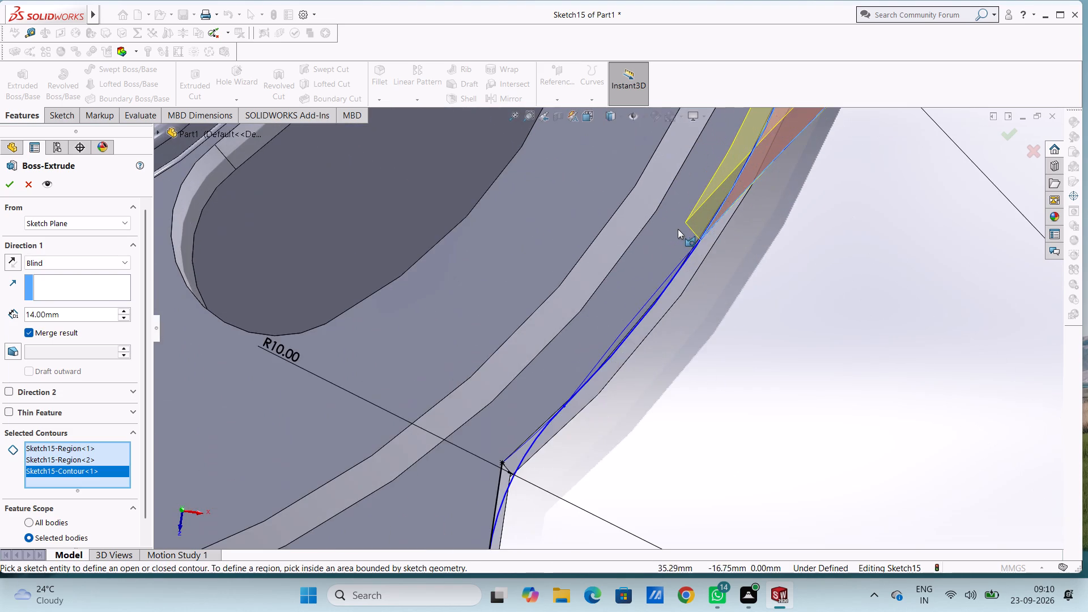
{"action": "scroll", "coordinate": [656, 247], "scroll_direction": "down", "scroll_amount": 5}
{"action": "scroll", "coordinate": [630, 318], "scroll_direction": "up", "scroll_amount": 3}
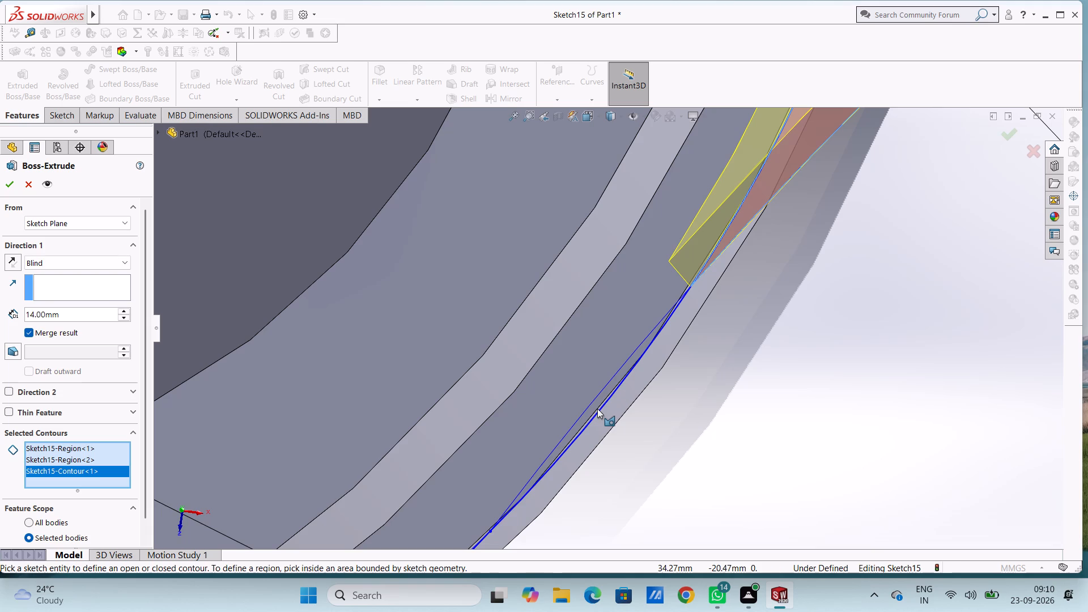
{"action": "left_click", "coordinate": [592, 409]}
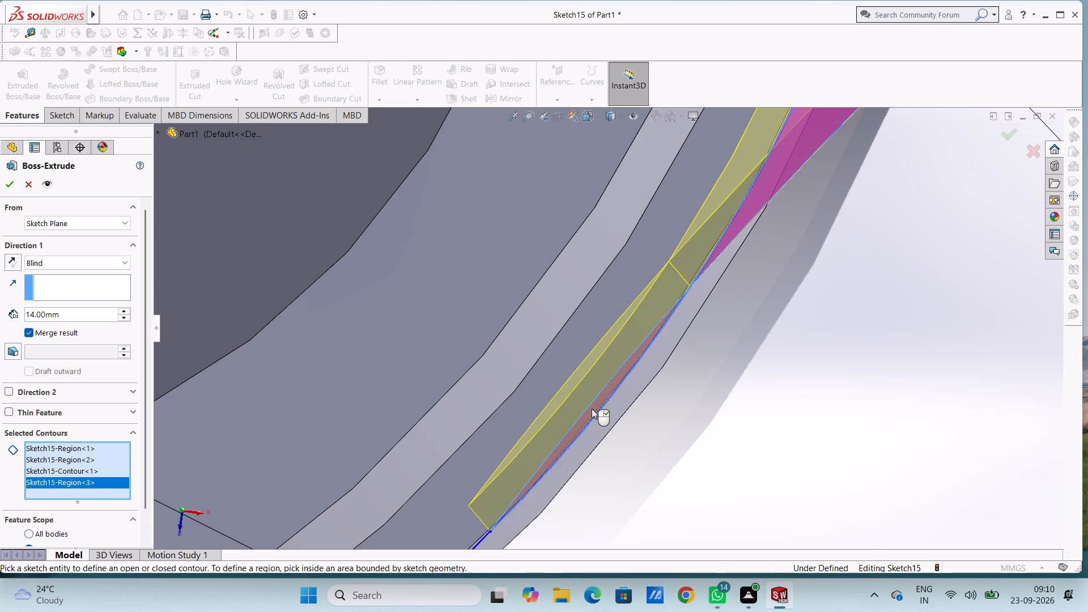
Add the small lower-right corner area between the 10 mm fillet and the flange-body corner to the extrusion's contours.
{"action": "scroll", "coordinate": [592, 409], "scroll_direction": "up", "scroll_amount": 4}
{"action": "scroll", "coordinate": [546, 424], "scroll_direction": "up", "scroll_amount": 1}
{"action": "middle_click_drag", "start_coordinate": [550, 426], "coordinate": [550, 437]}
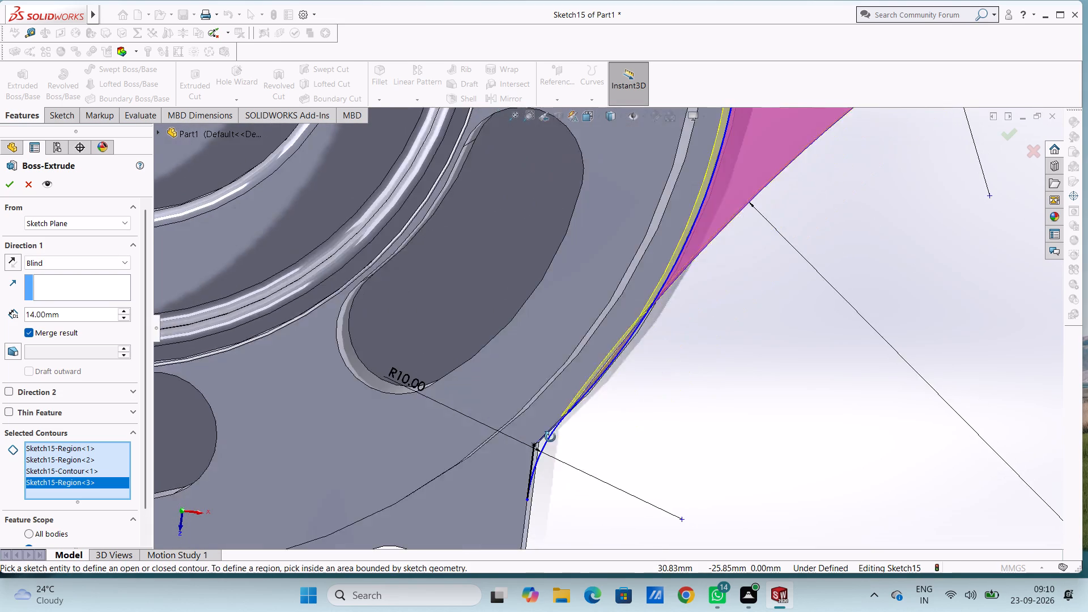
{"action": "middle_click_drag", "start_coordinate": [550, 437], "coordinate": [554, 407]}
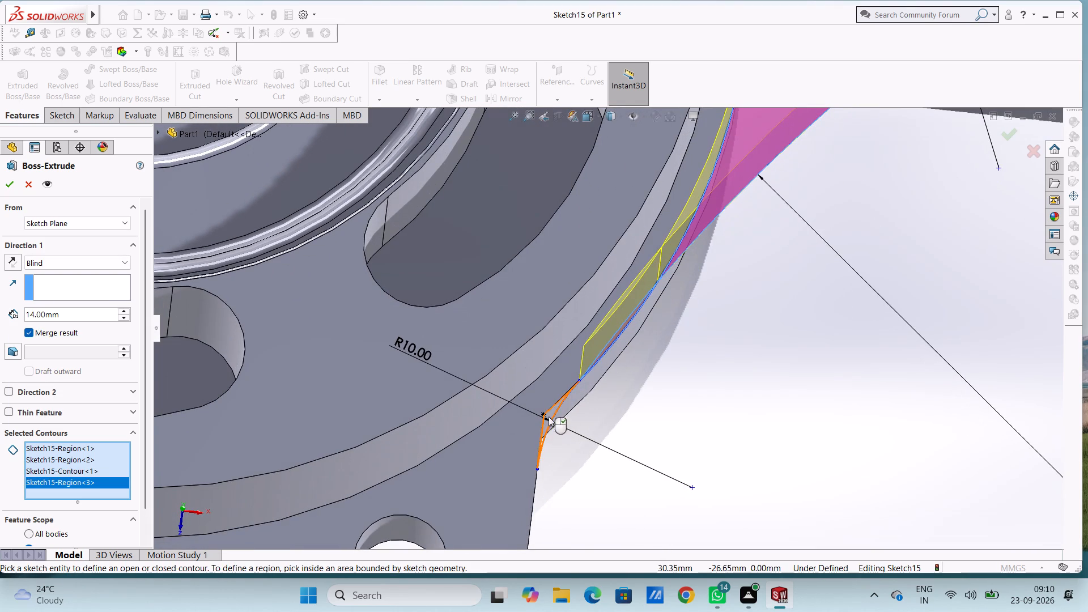
{"action": "left_click", "coordinate": [547, 415]}
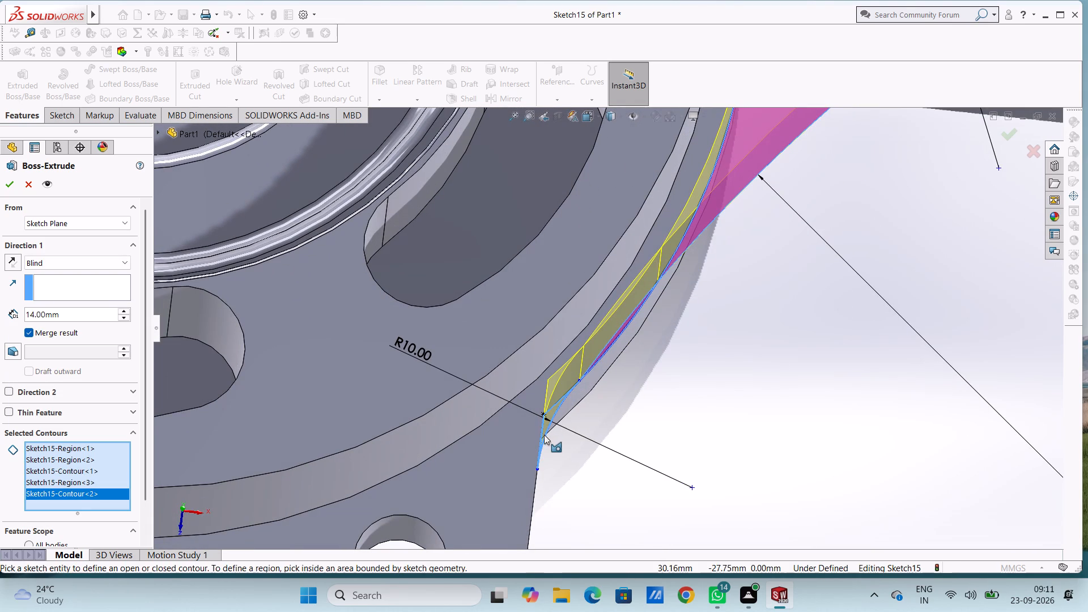
{"action": "left_click", "coordinate": [542, 437]}
{"action": "left_click", "coordinate": [542, 437]}
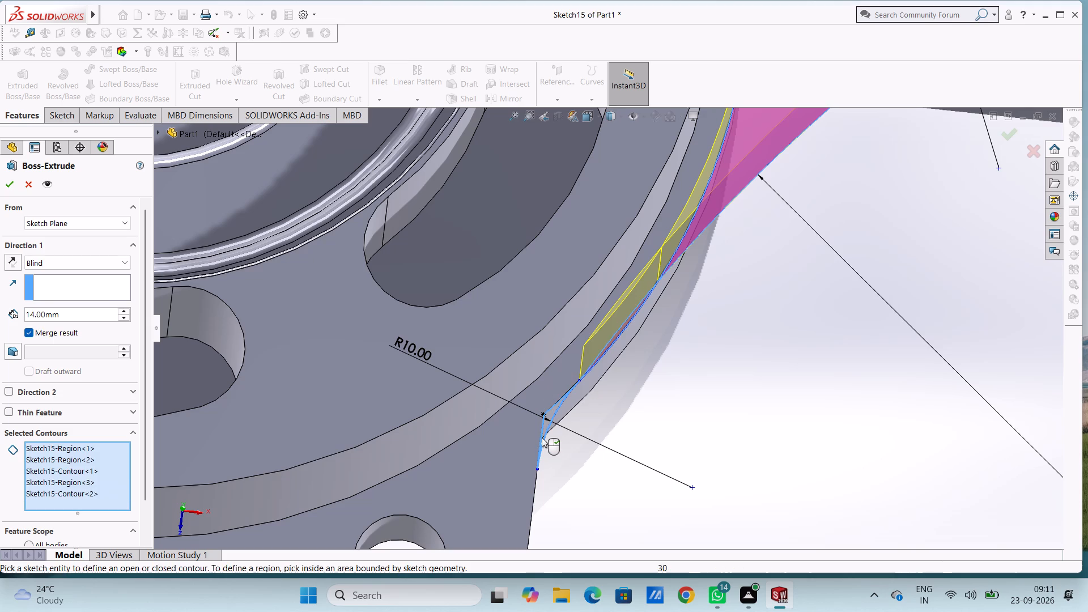
{"action": "left_click", "coordinate": [542, 437]}
{"action": "left_click", "coordinate": [545, 426]}
{"action": "left_click", "coordinate": [547, 420]}
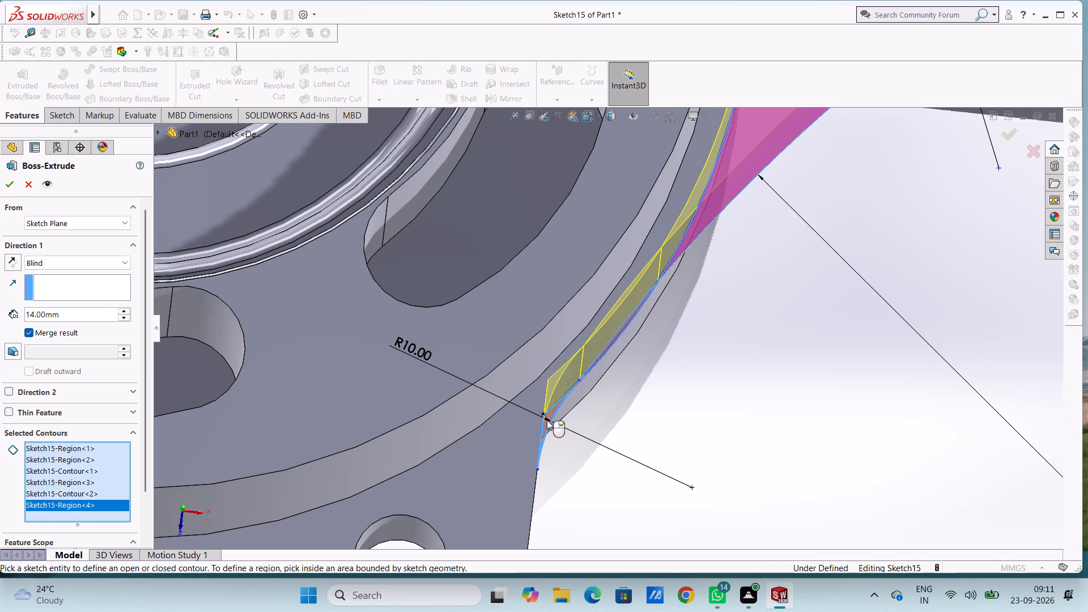
Add the thin region along the lower-left body edge, between the left web and the corner fillet, to the extrusion's contours.
{"action": "scroll", "coordinate": [567, 438], "scroll_direction": "up", "scroll_amount": 4}
{"action": "middle_click_drag", "start_coordinate": [631, 429], "coordinate": [594, 431]}
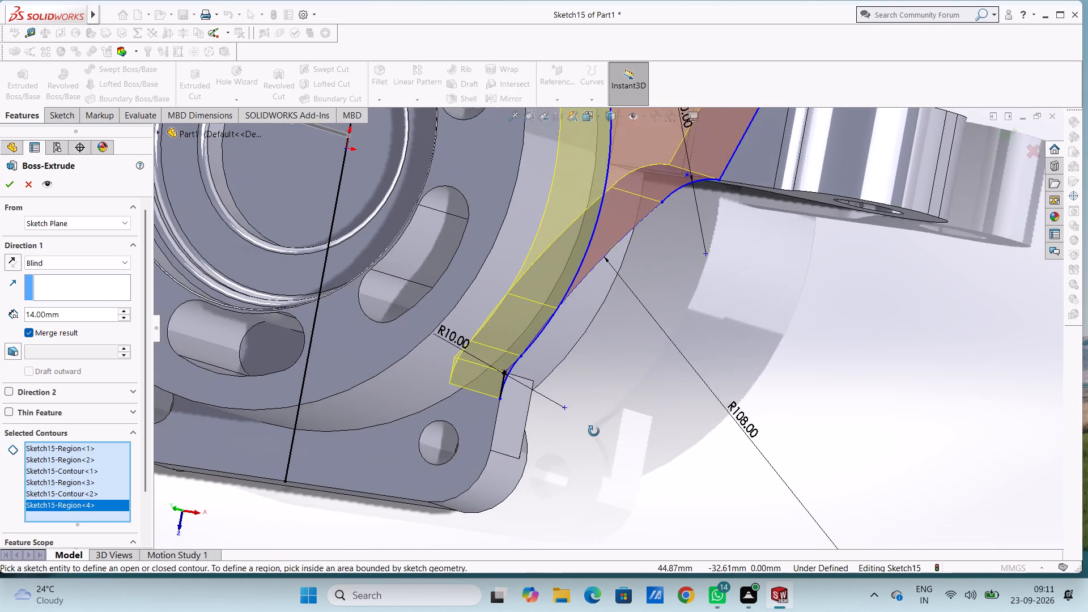
{"action": "middle_click_drag", "start_coordinate": [594, 431], "coordinate": [637, 444]}
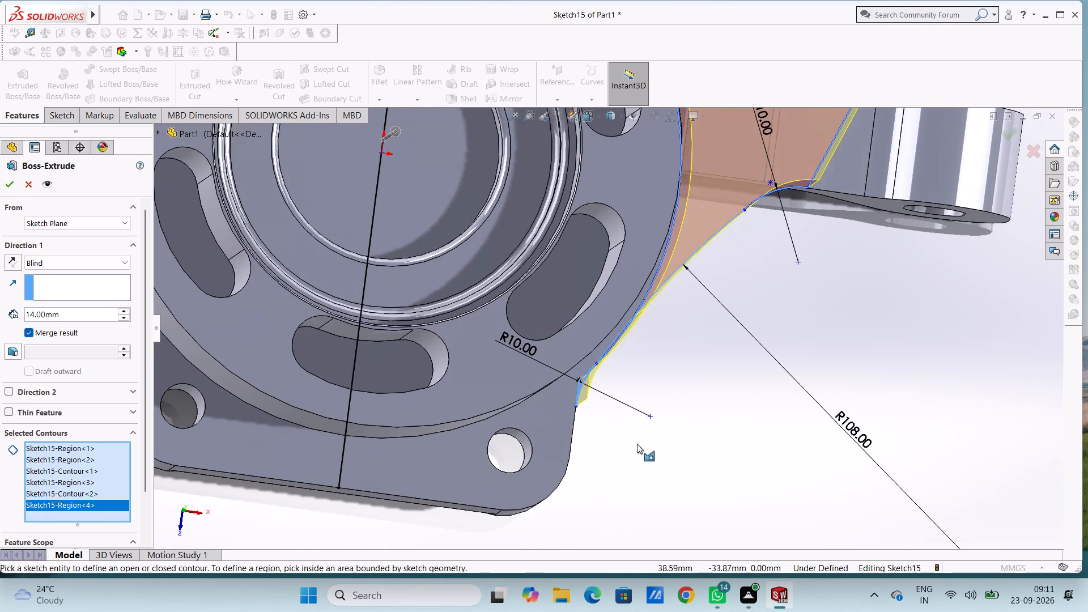
{"action": "scroll", "coordinate": [637, 444], "scroll_direction": "up", "scroll_amount": 6}
{"action": "middle_click_drag", "start_coordinate": [371, 363], "coordinate": [364, 364]}
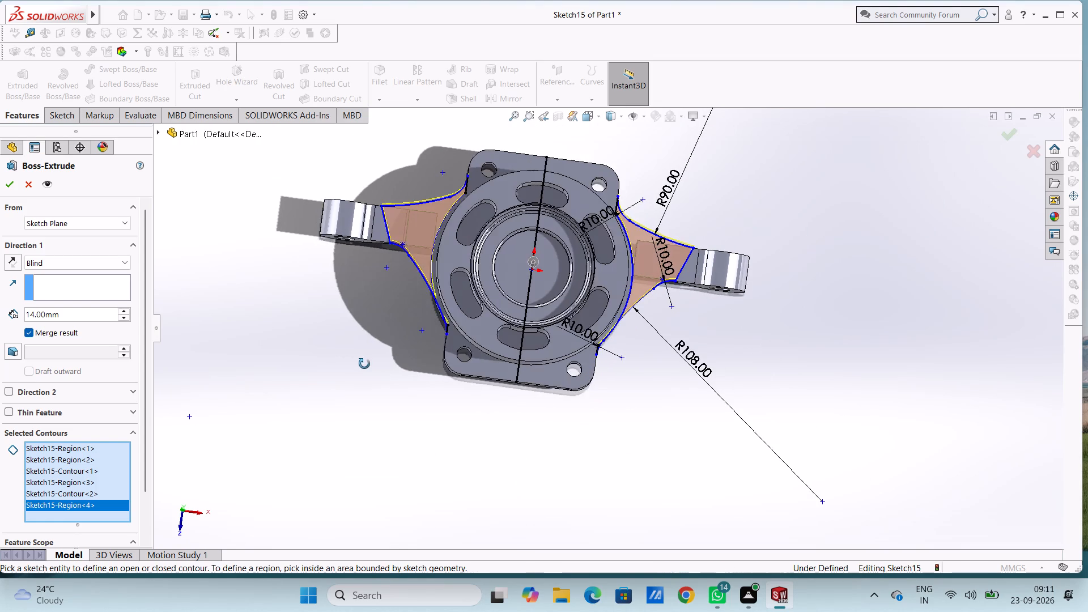
{"action": "middle_click_drag", "start_coordinate": [364, 364], "coordinate": [365, 366]}
{"action": "scroll", "coordinate": [439, 327], "scroll_direction": "down", "scroll_amount": 5}
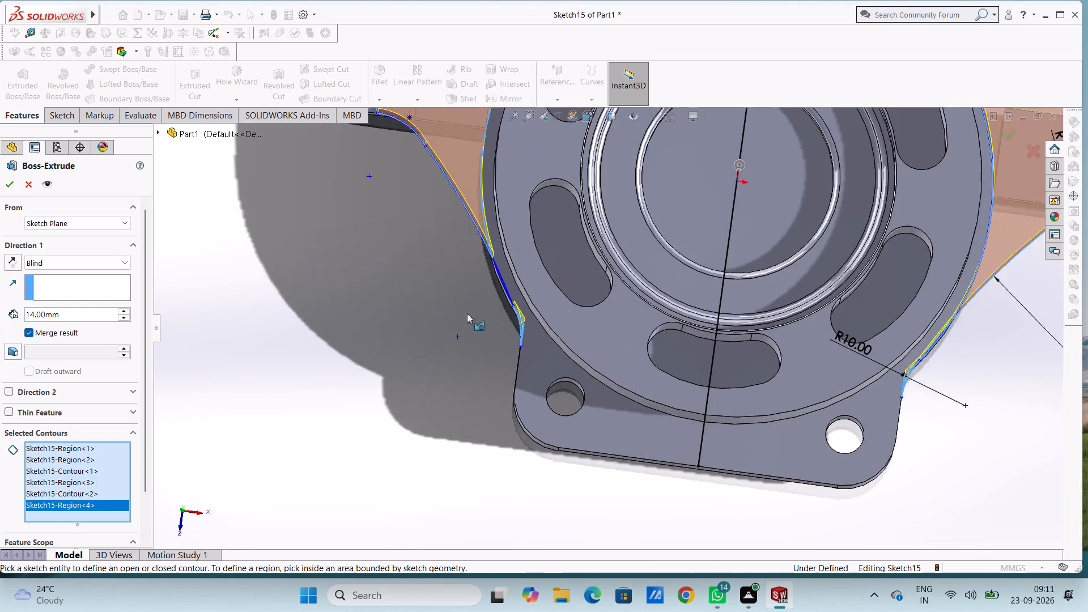
{"action": "scroll", "coordinate": [501, 300], "scroll_direction": "down", "scroll_amount": 6}
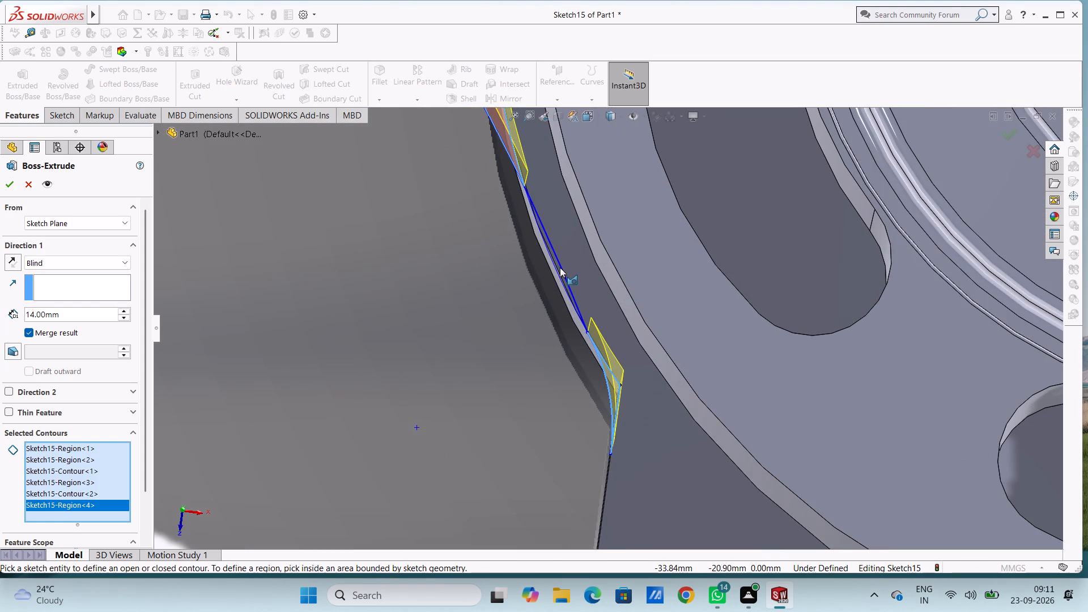
{"action": "left_click", "coordinate": [560, 270]}
{"action": "scroll", "coordinate": [560, 270], "scroll_direction": "down", "scroll_amount": 6}
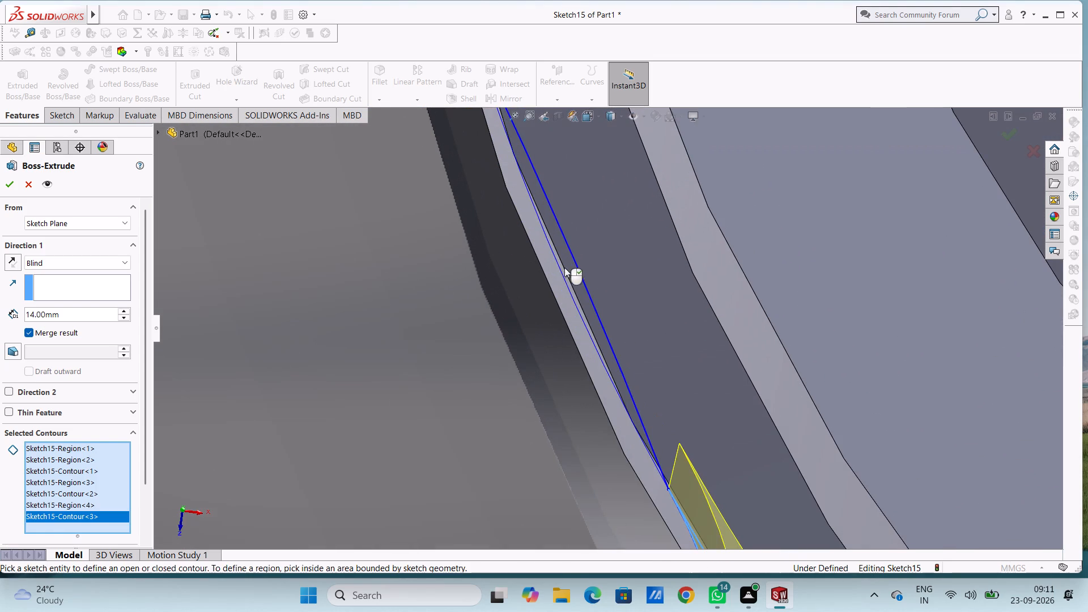
{"action": "left_click", "coordinate": [569, 263]}
Reverse the web extrusion's direction so it runs toward the flange, set a blind depth of 5 mm and finish the merged boss.
{"action": "scroll", "coordinate": [552, 311], "scroll_direction": "up", "scroll_amount": 6}
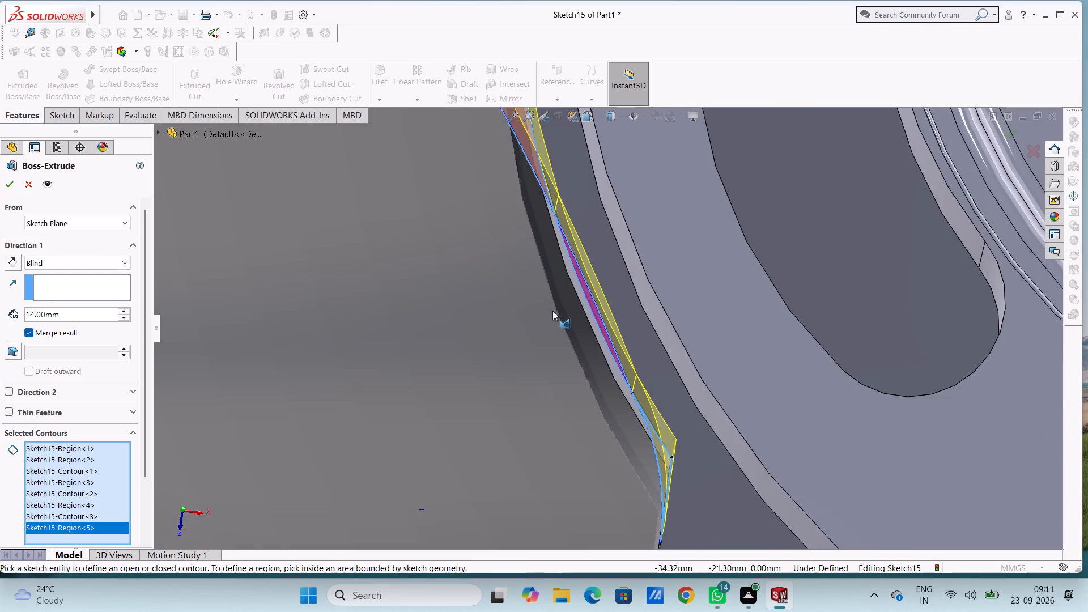
{"action": "scroll", "coordinate": [551, 311], "scroll_direction": "up", "scroll_amount": 12}
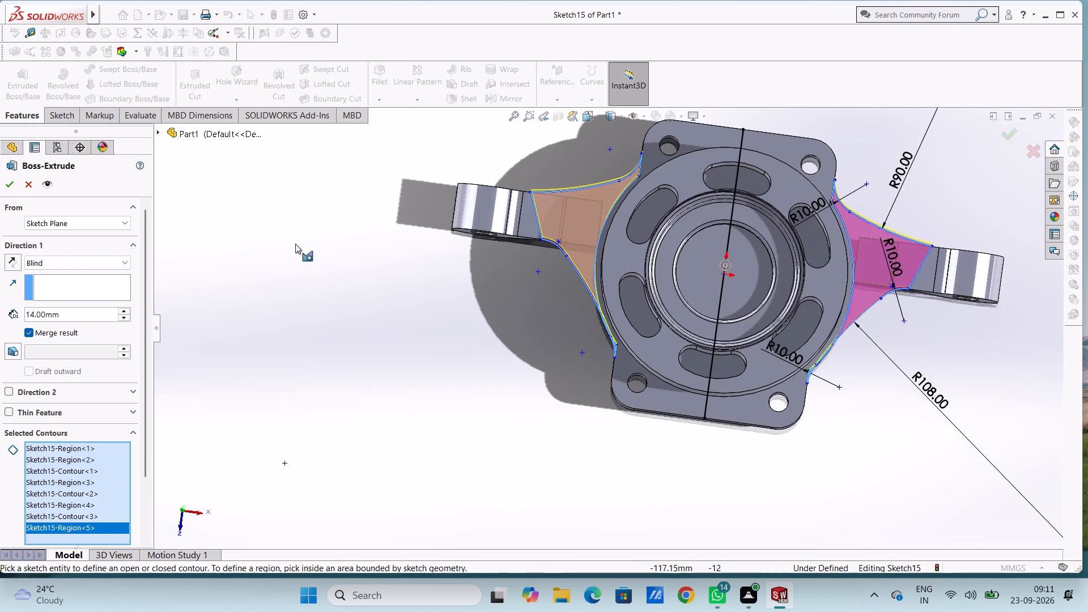
{"action": "left_click", "coordinate": [11, 266]}
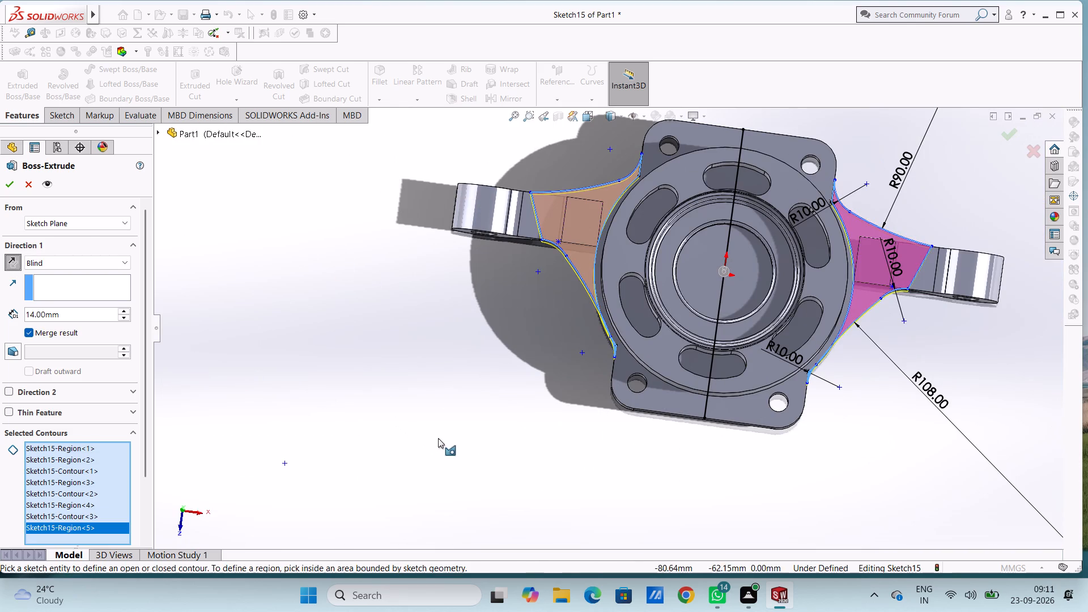
{"action": "middle_click_drag", "start_coordinate": [438, 438], "coordinate": [448, 208]}
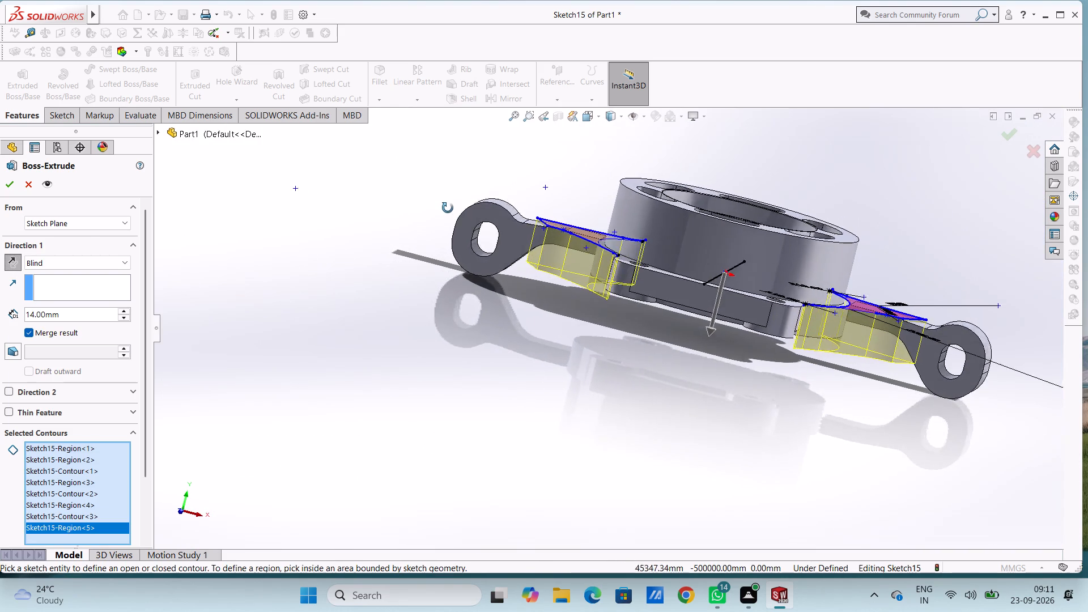
{"action": "middle_click_drag", "start_coordinate": [448, 208], "coordinate": [448, 200]}
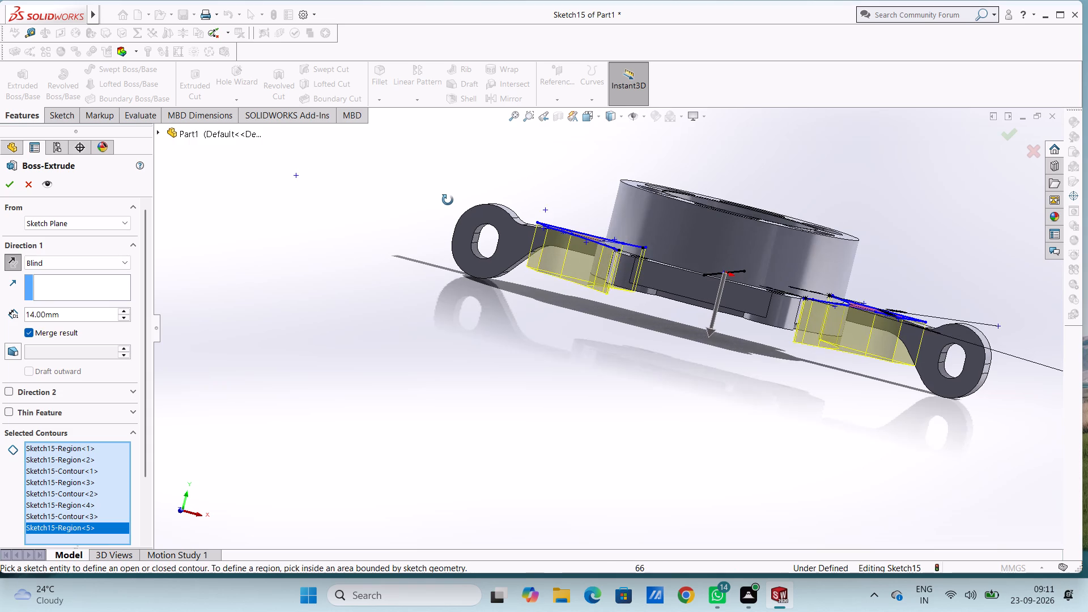
{"action": "middle_click_drag", "start_coordinate": [448, 200], "coordinate": [454, 205]}
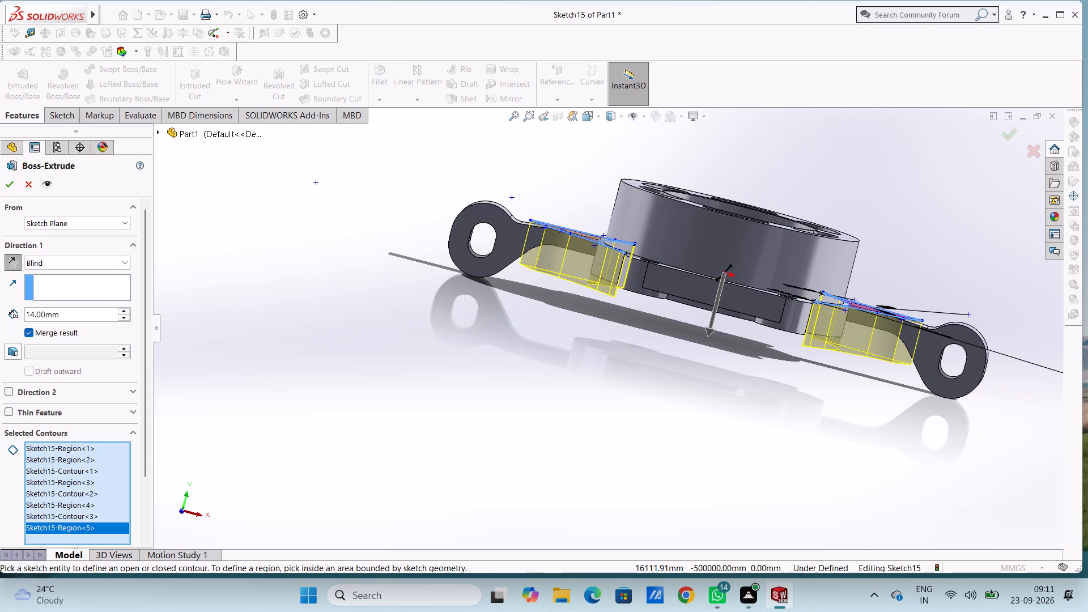
{"action": "double_click", "coordinate": [95, 316]}
{"action": "key", "text": "5"}
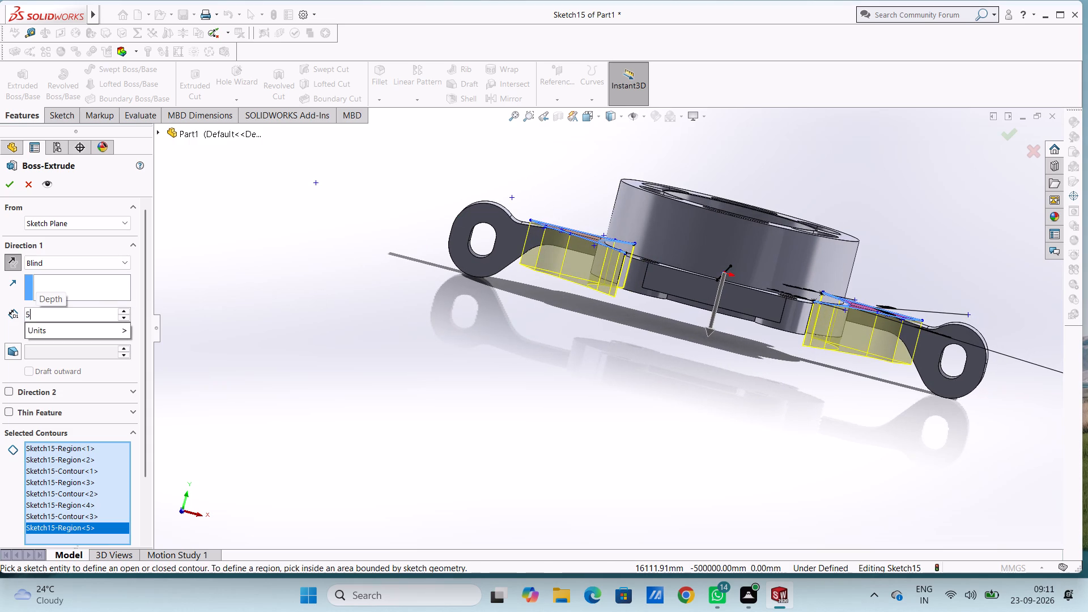
{"action": "key", "text": "Return"}
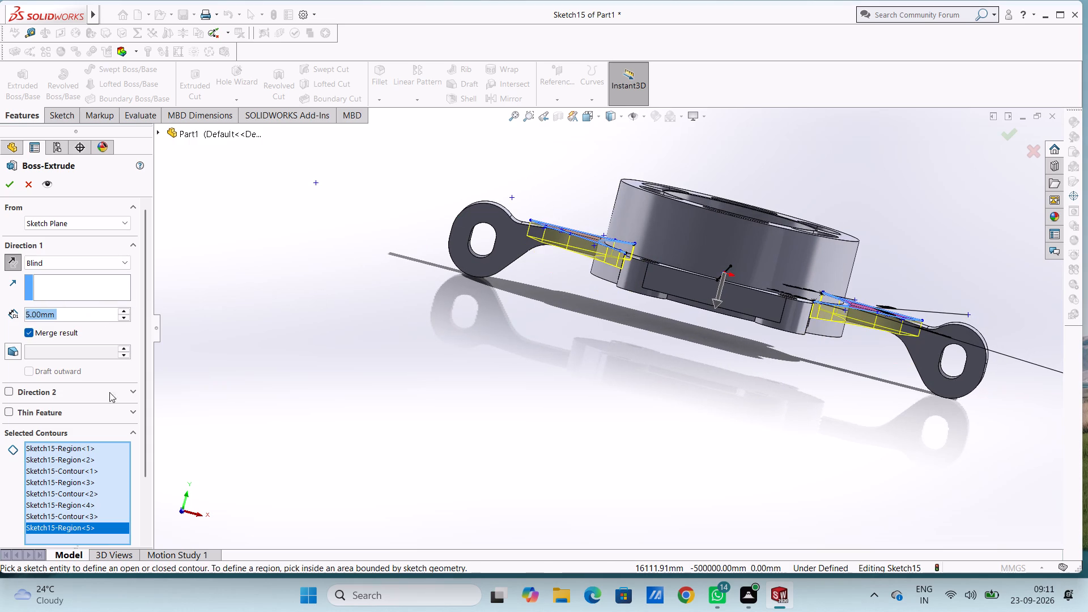
{"action": "middle_click_drag", "start_coordinate": [118, 407], "coordinate": [139, 359]}
{"action": "middle_click_drag", "start_coordinate": [414, 426], "coordinate": [420, 437]}
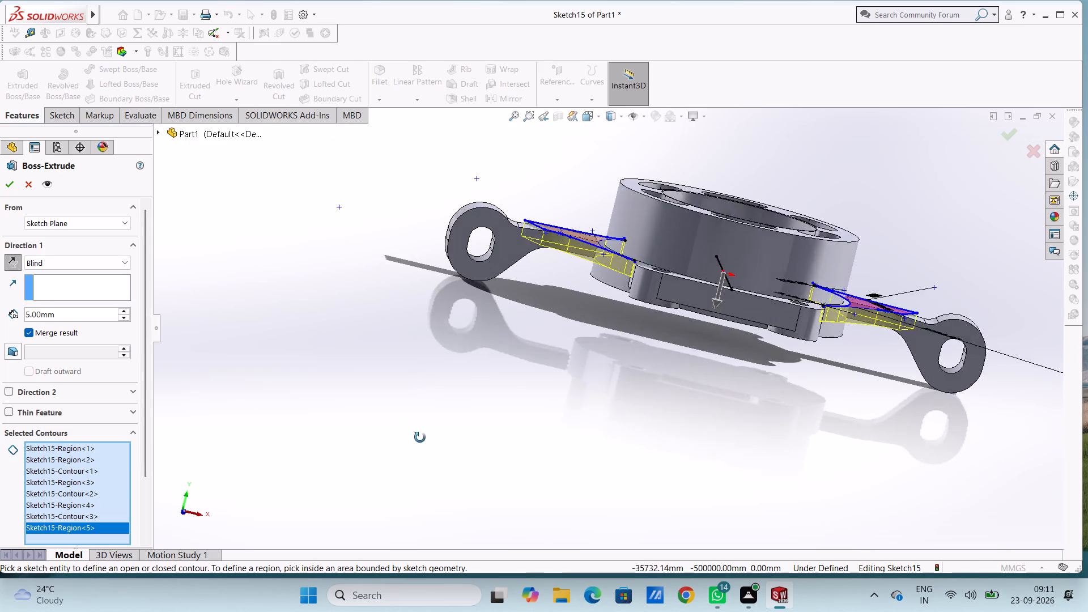
{"action": "middle_click_drag", "start_coordinate": [420, 437], "coordinate": [369, 514]}
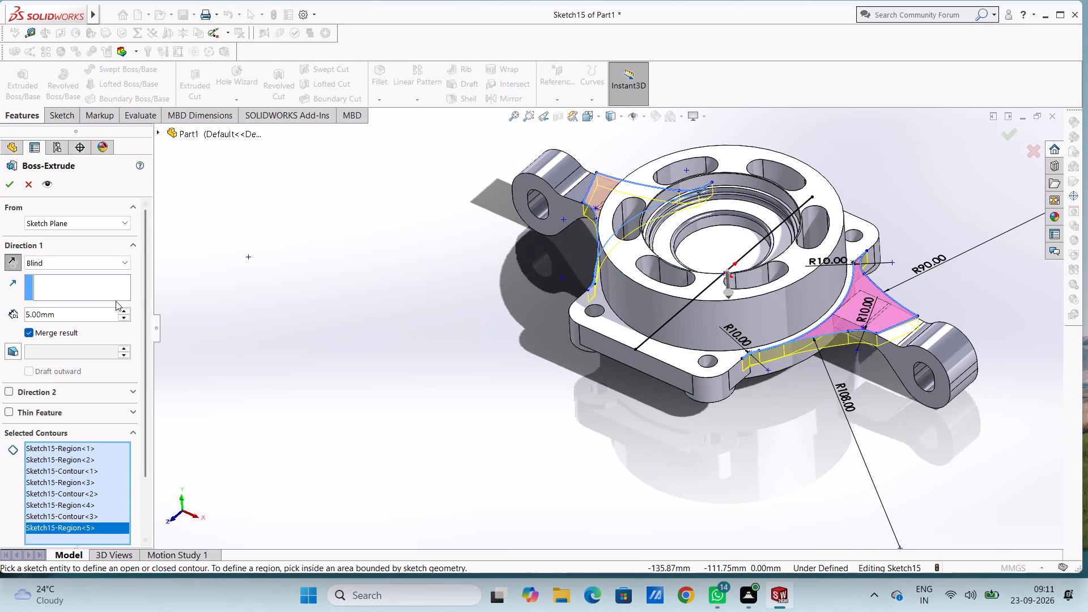
{"action": "left_click", "coordinate": [8, 187]}
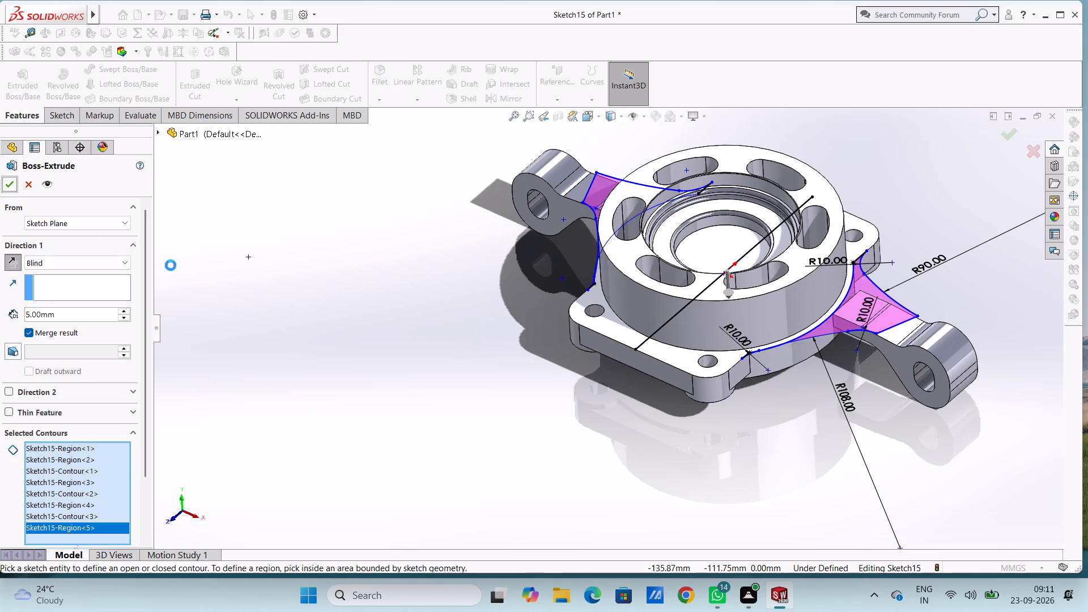
{"action": "left_click", "coordinate": [248, 295]}
Examine how the extruded webs meet the side lugs, round body and flange corners from several angles.
{"action": "middle_click_drag", "start_coordinate": [270, 294], "coordinate": [284, 305]}
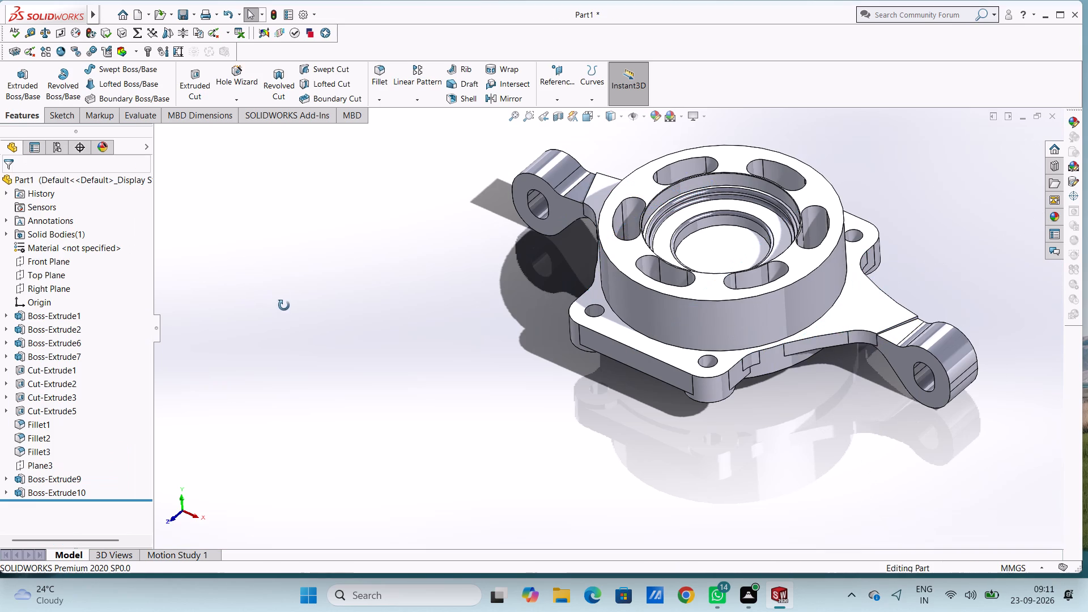
{"action": "middle_click_drag", "start_coordinate": [284, 305], "coordinate": [323, 231]}
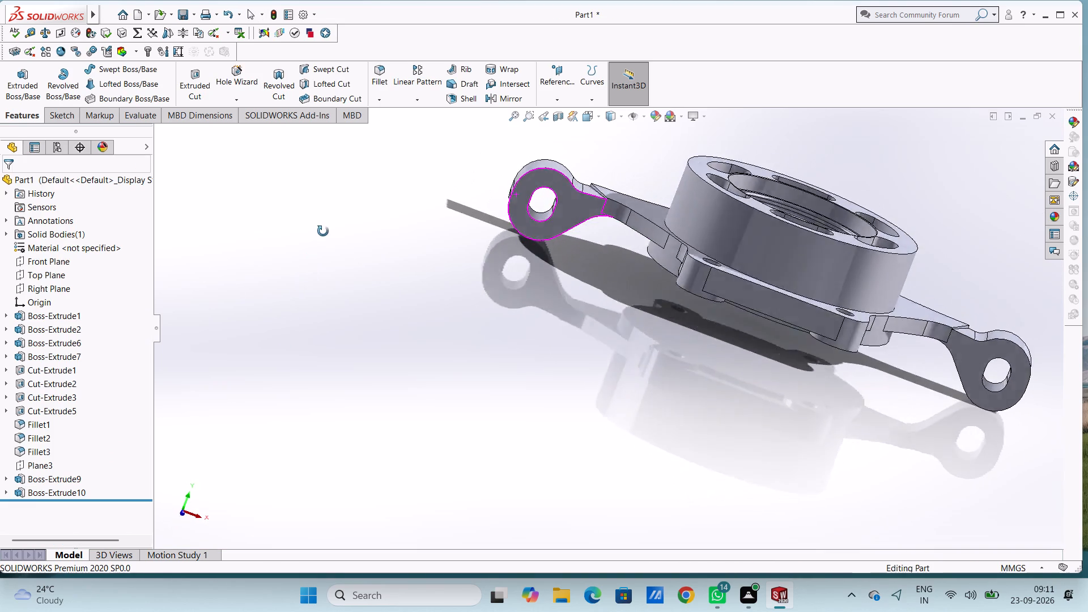
{"action": "middle_click_drag", "start_coordinate": [323, 231], "coordinate": [316, 243]}
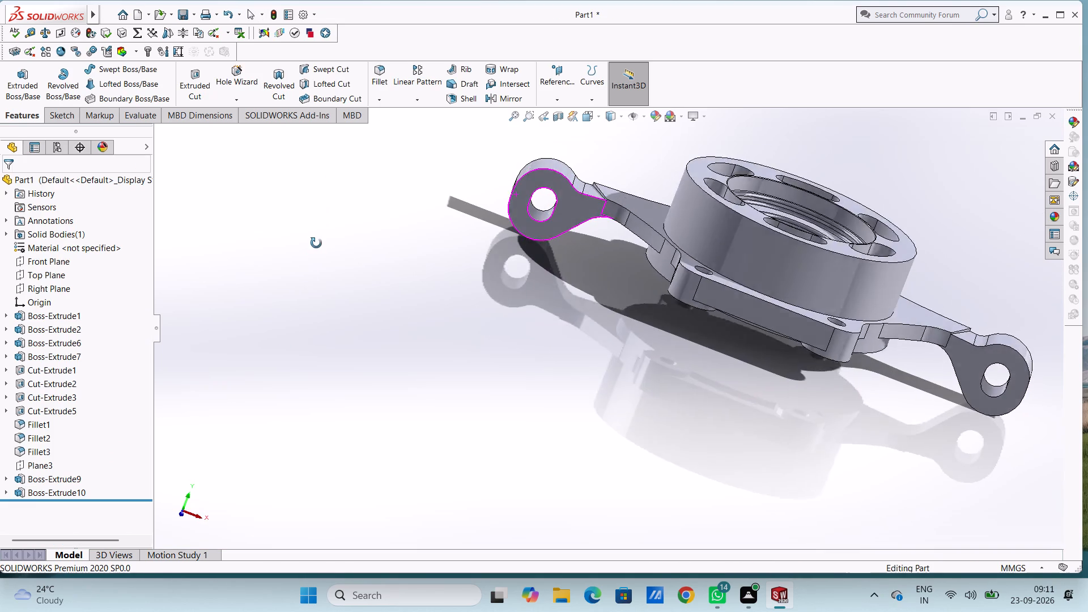
{"action": "middle_click_drag", "start_coordinate": [316, 243], "coordinate": [273, 326]}
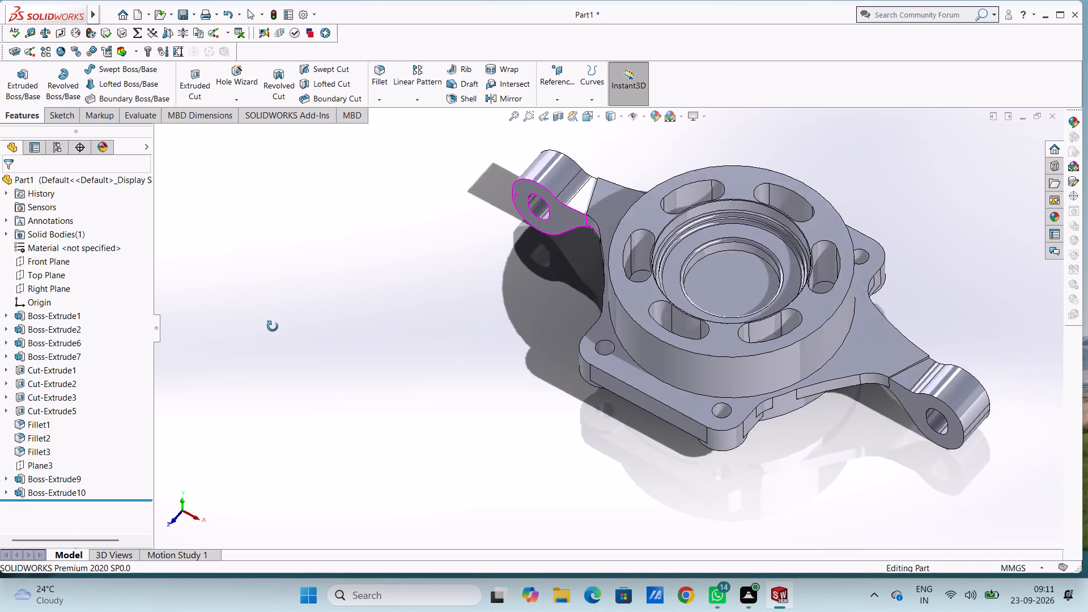
{"action": "middle_click_drag", "start_coordinate": [273, 326], "coordinate": [256, 309]}
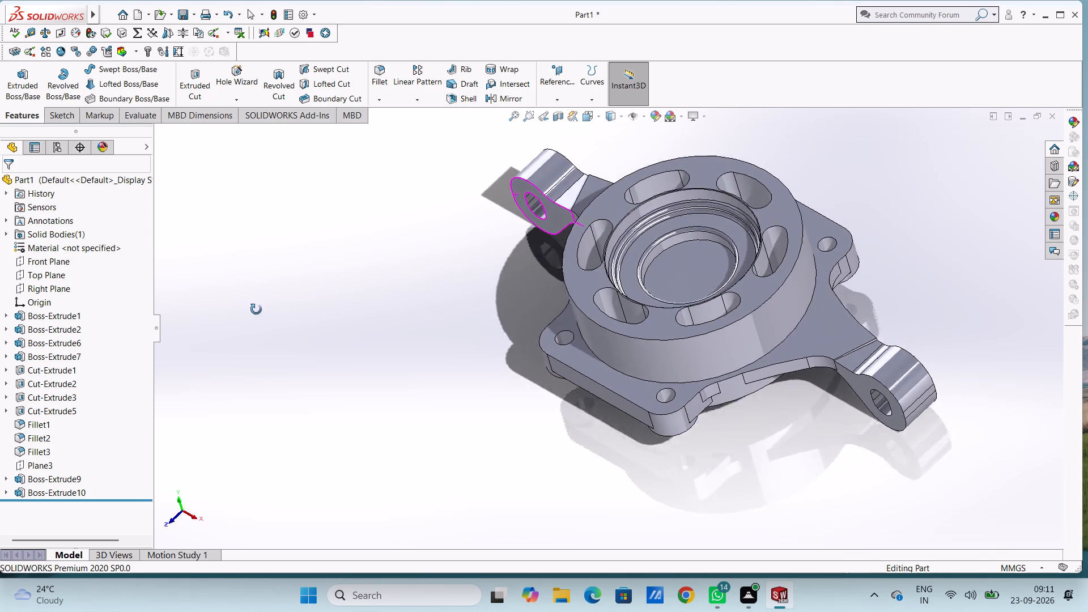
{"action": "middle_click_drag", "start_coordinate": [256, 309], "coordinate": [275, 208]}
{"action": "scroll", "coordinate": [955, 243], "scroll_direction": "down", "scroll_amount": 5}
{"action": "middle_click_drag", "start_coordinate": [555, 241], "coordinate": [560, 243]}
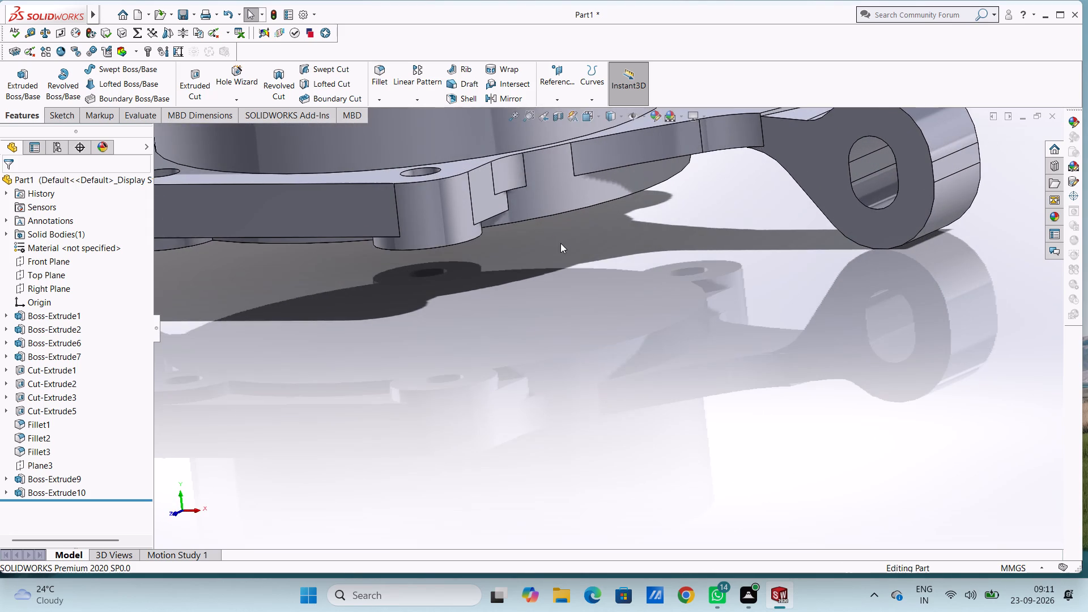
{"action": "middle_click_drag", "start_coordinate": [560, 243], "coordinate": [566, 274]}
{"action": "scroll", "coordinate": [566, 275], "scroll_direction": "up", "scroll_amount": 3}
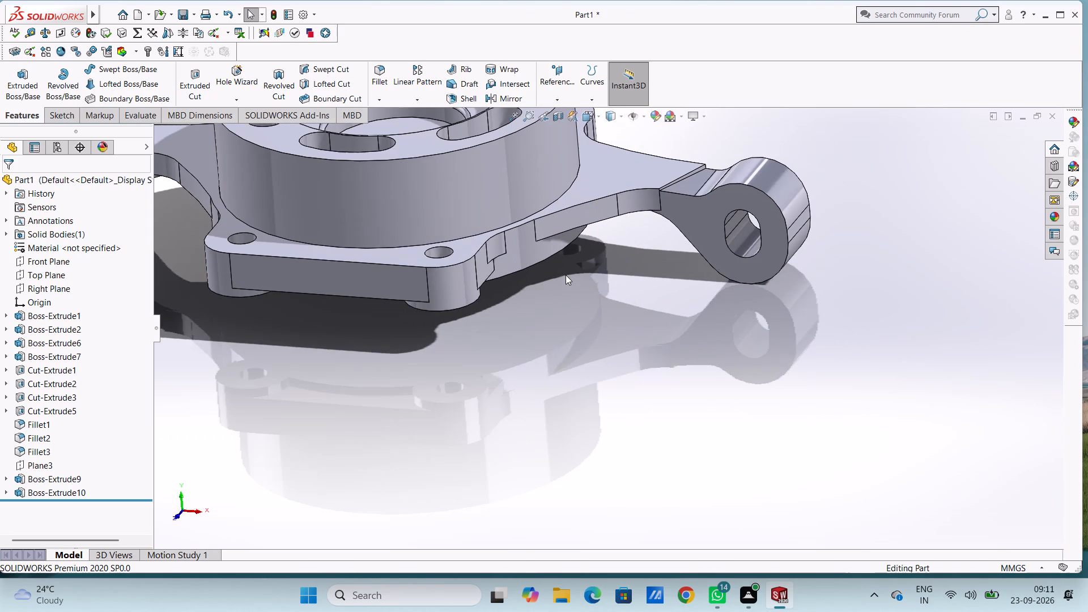
{"action": "scroll", "coordinate": [562, 275], "scroll_direction": "up", "scroll_amount": 2}
{"action": "middle_click_drag", "start_coordinate": [566, 280], "coordinate": [576, 301]}
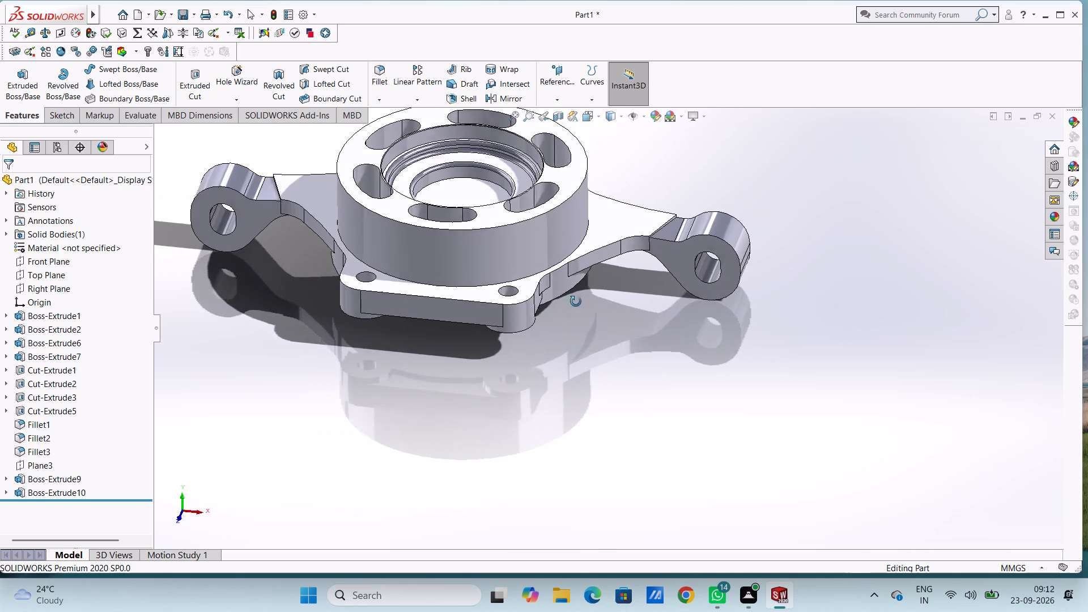
{"action": "middle_click_drag", "start_coordinate": [576, 301], "coordinate": [584, 350]}
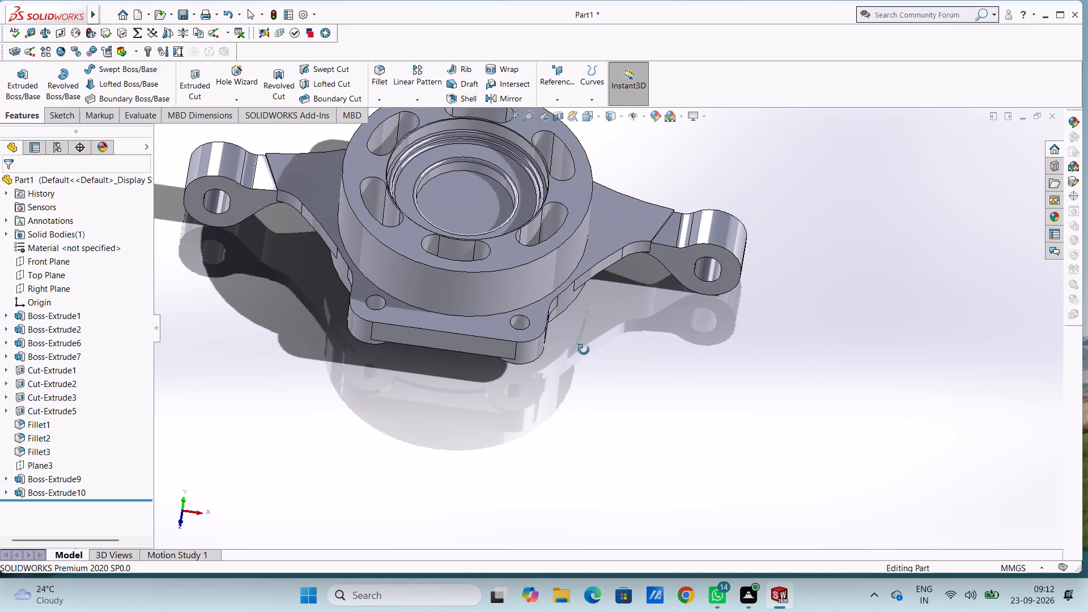
{"action": "middle_click_drag", "start_coordinate": [584, 350], "coordinate": [569, 320]}
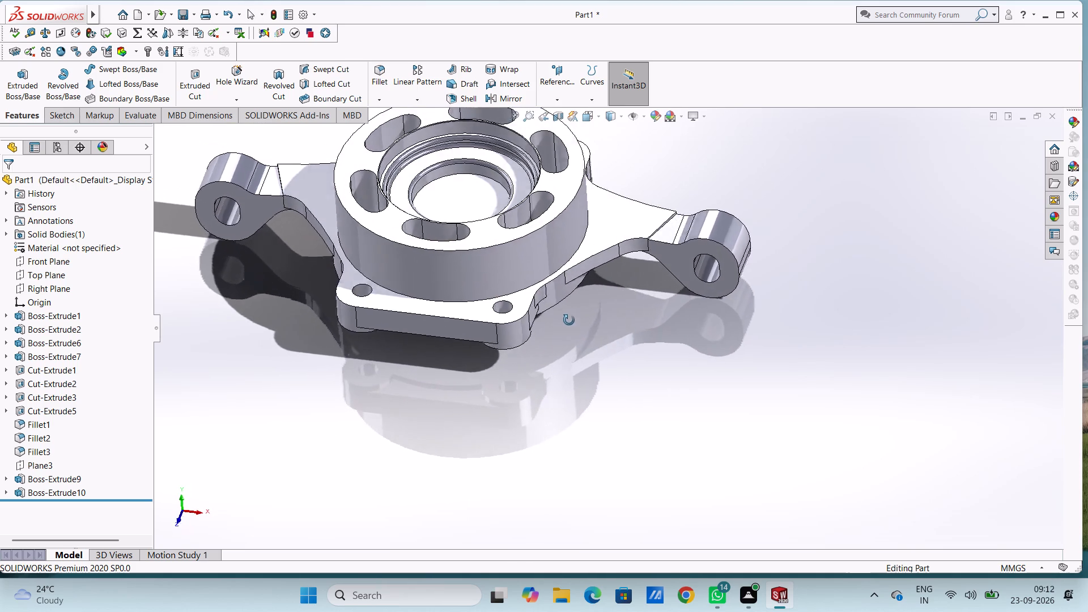
{"action": "middle_click_drag", "start_coordinate": [569, 320], "coordinate": [585, 285]}
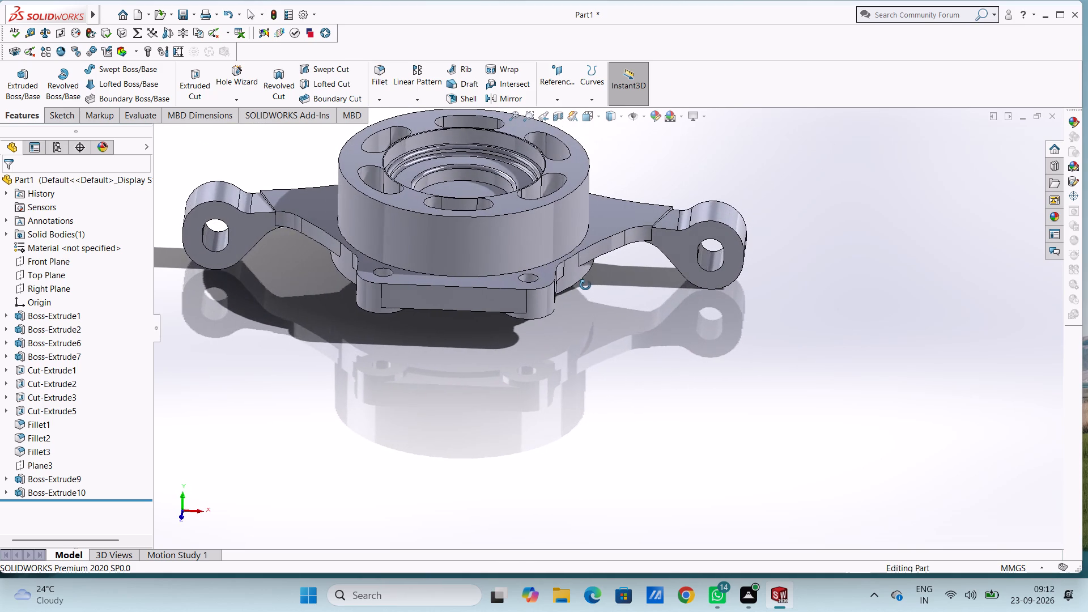
{"action": "middle_click_drag", "start_coordinate": [585, 285], "coordinate": [596, 290]}
{"action": "middle_click_drag", "start_coordinate": [596, 290], "coordinate": [594, 297]}
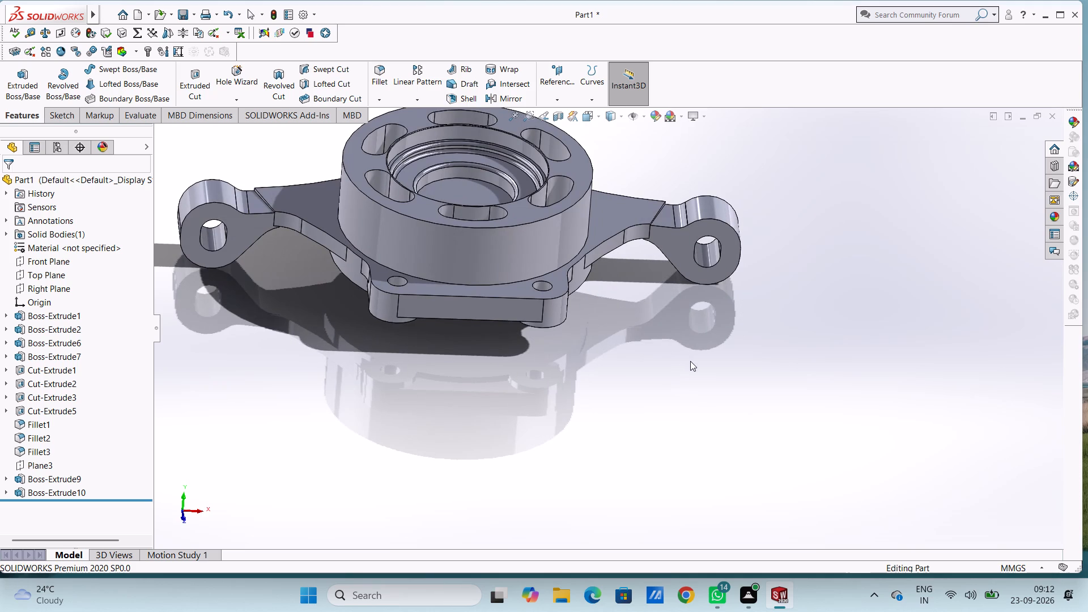
Fillet the transverse edge where the outer end of the right web steps onto the slotted lug with a 5 mm radius.
{"action": "middle_click_drag", "start_coordinate": [694, 170], "coordinate": [661, 170]}
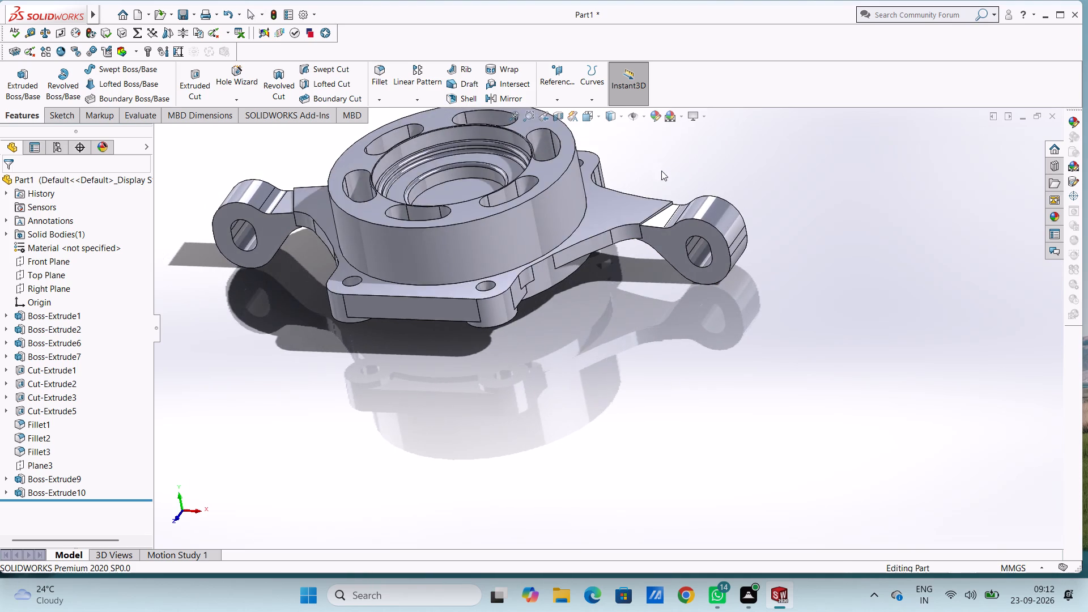
{"action": "scroll", "coordinate": [682, 225], "scroll_direction": "down", "scroll_amount": 6}
{"action": "left_click", "coordinate": [377, 70]}
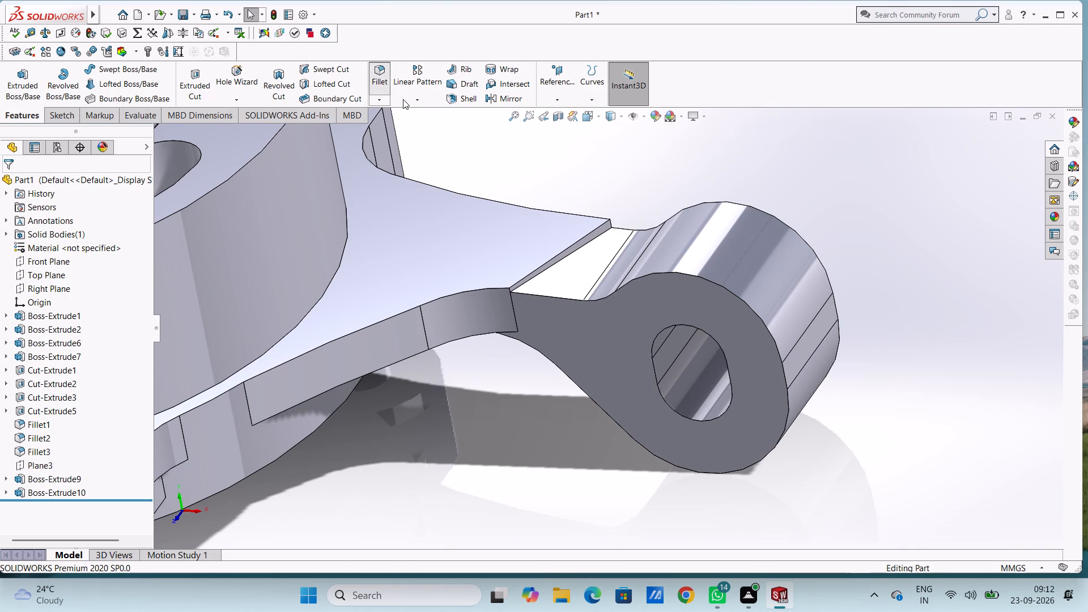
{"action": "left_click", "coordinate": [572, 247]}
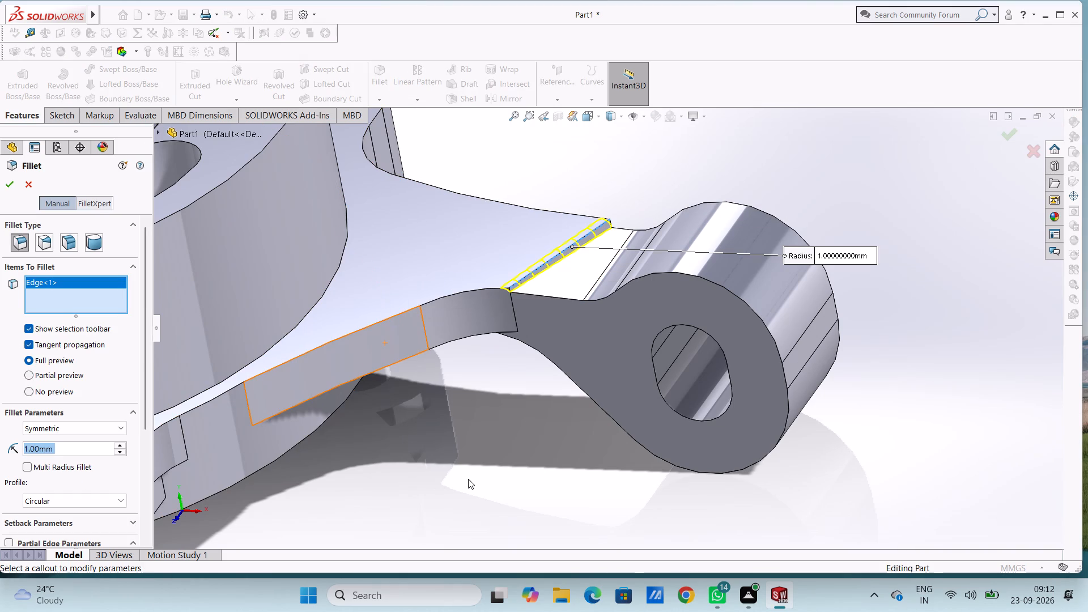
{"action": "key", "text": "5"}
{"action": "key", "text": "Return"}
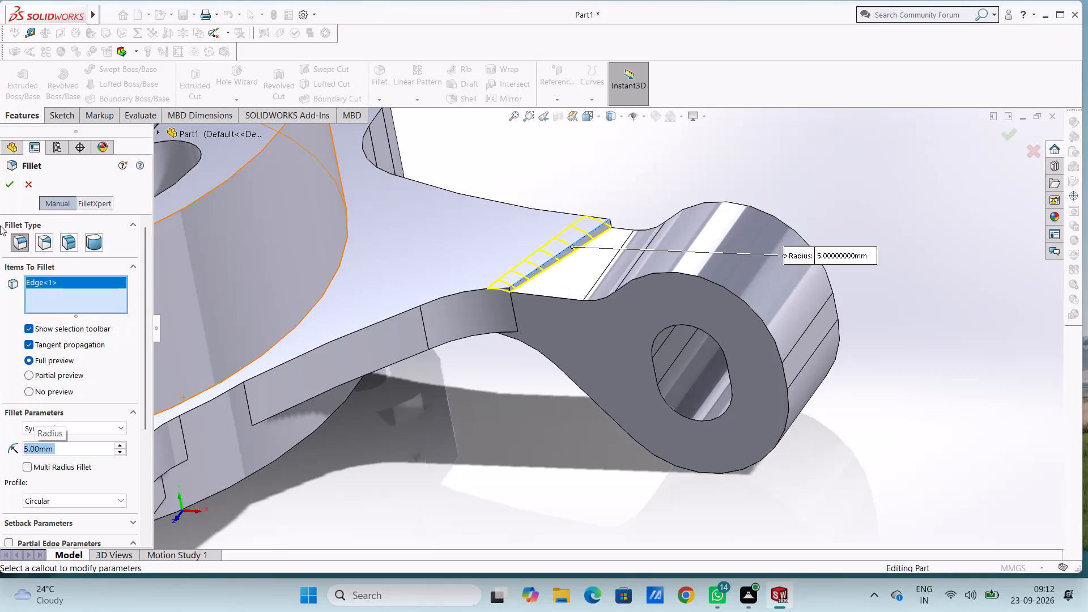
{"action": "left_click", "coordinate": [10, 188]}
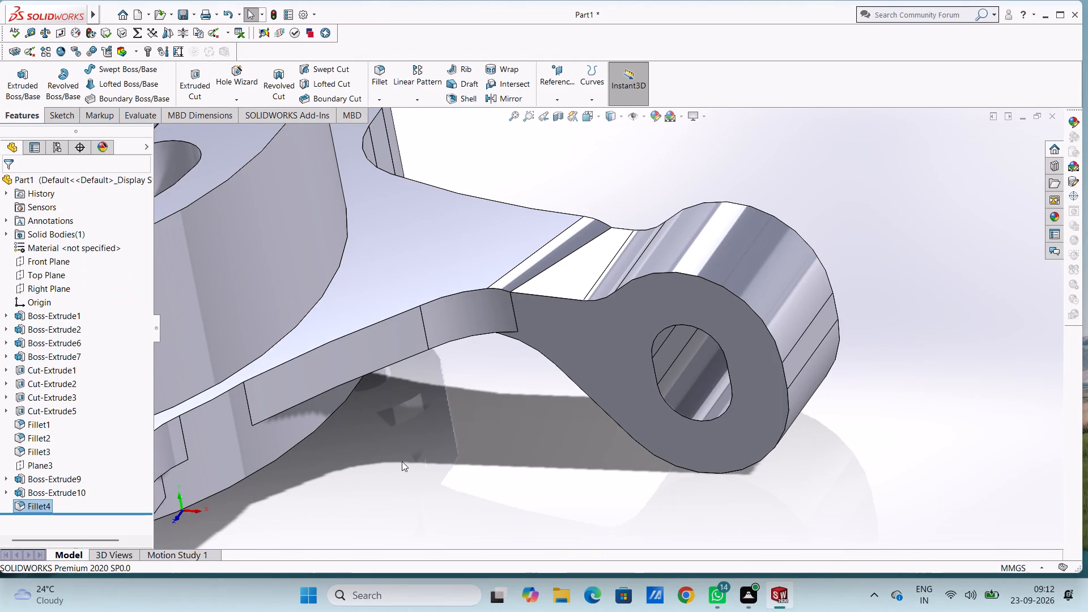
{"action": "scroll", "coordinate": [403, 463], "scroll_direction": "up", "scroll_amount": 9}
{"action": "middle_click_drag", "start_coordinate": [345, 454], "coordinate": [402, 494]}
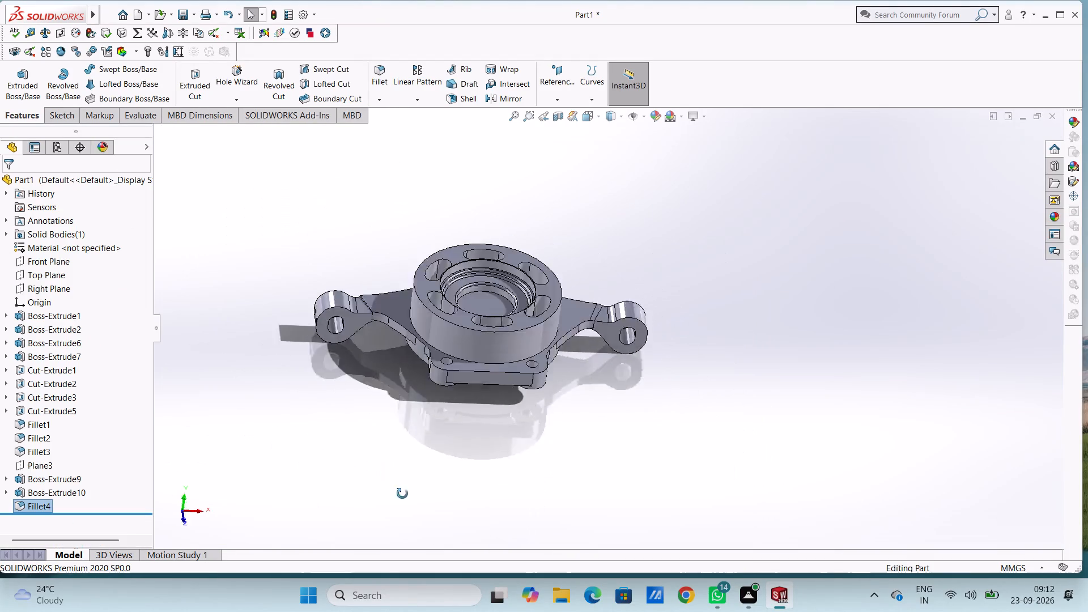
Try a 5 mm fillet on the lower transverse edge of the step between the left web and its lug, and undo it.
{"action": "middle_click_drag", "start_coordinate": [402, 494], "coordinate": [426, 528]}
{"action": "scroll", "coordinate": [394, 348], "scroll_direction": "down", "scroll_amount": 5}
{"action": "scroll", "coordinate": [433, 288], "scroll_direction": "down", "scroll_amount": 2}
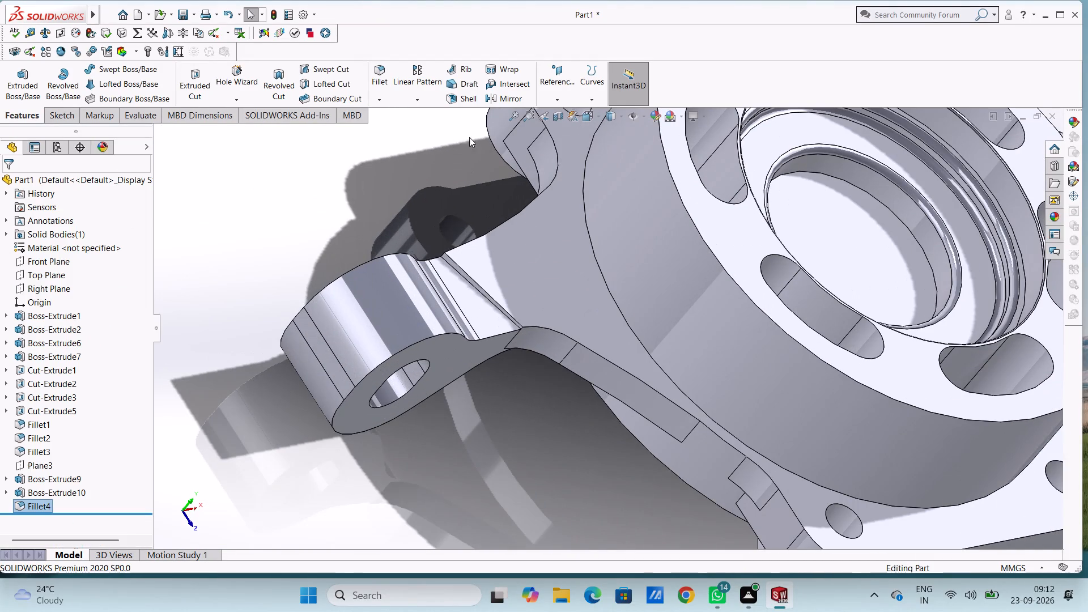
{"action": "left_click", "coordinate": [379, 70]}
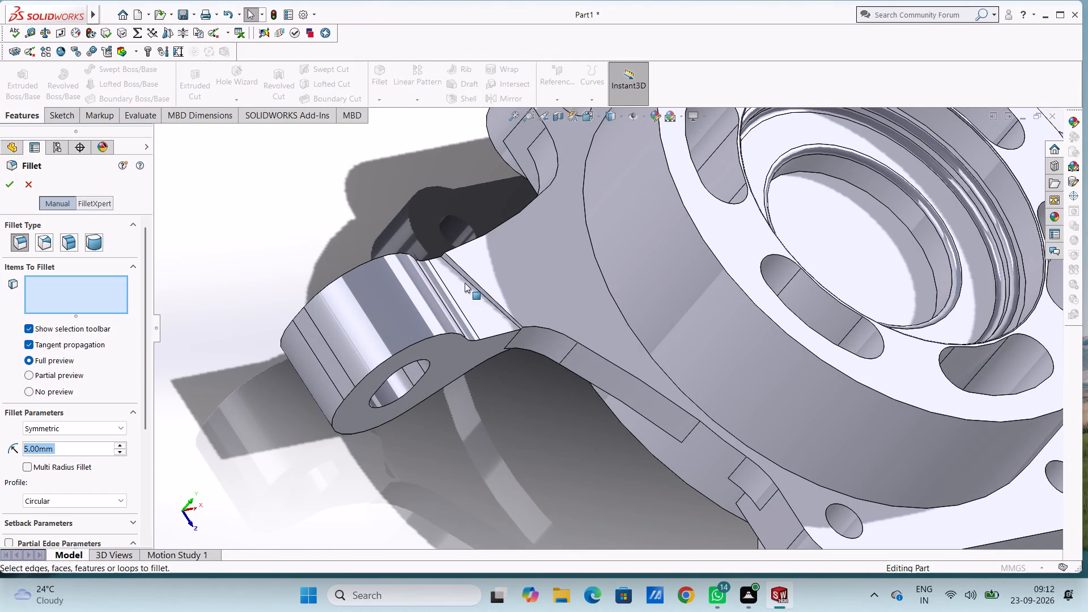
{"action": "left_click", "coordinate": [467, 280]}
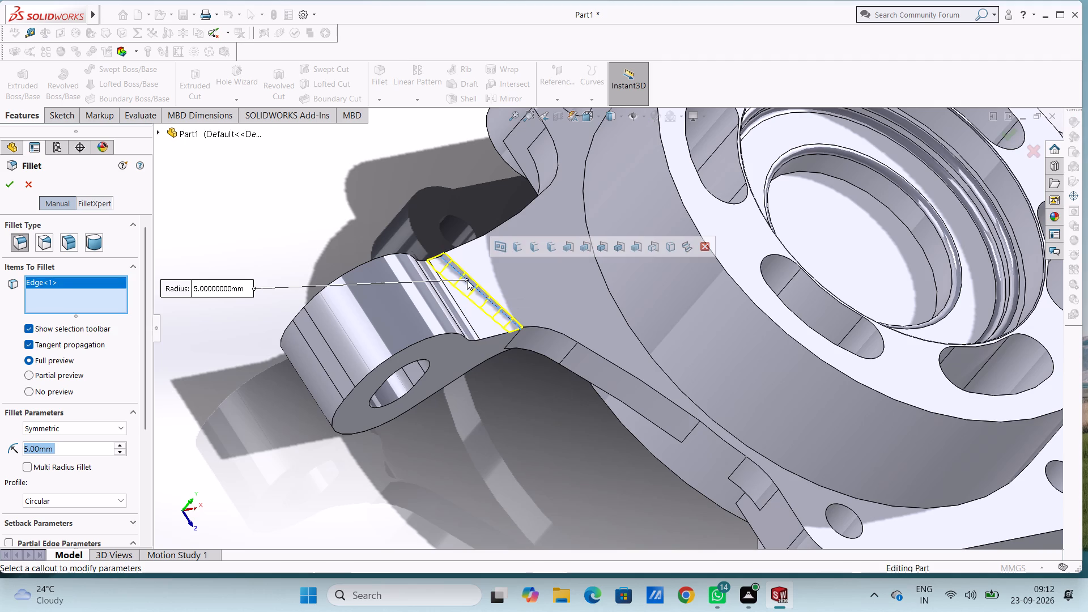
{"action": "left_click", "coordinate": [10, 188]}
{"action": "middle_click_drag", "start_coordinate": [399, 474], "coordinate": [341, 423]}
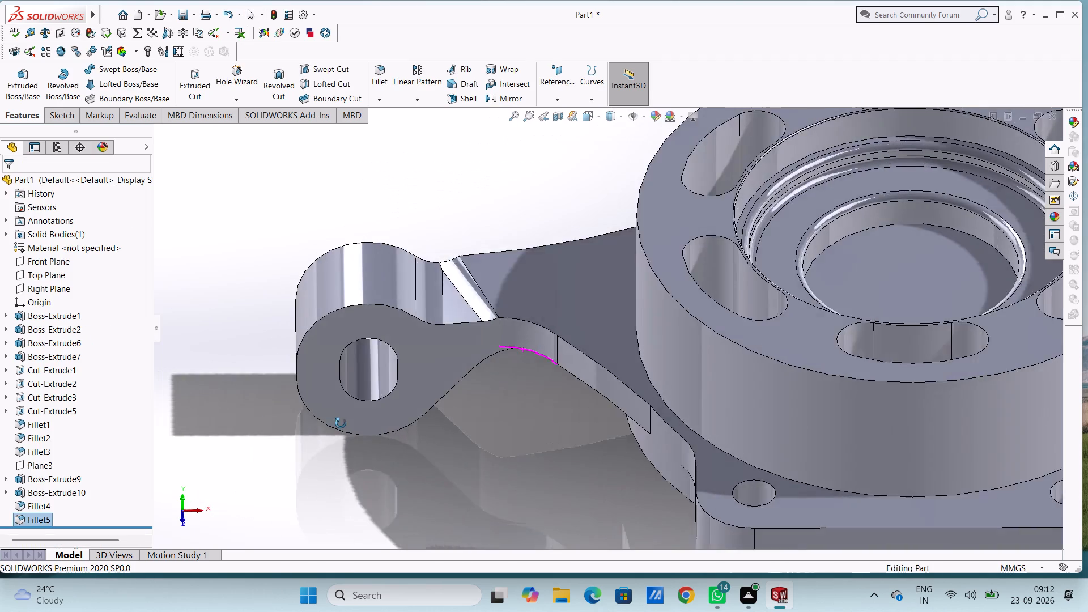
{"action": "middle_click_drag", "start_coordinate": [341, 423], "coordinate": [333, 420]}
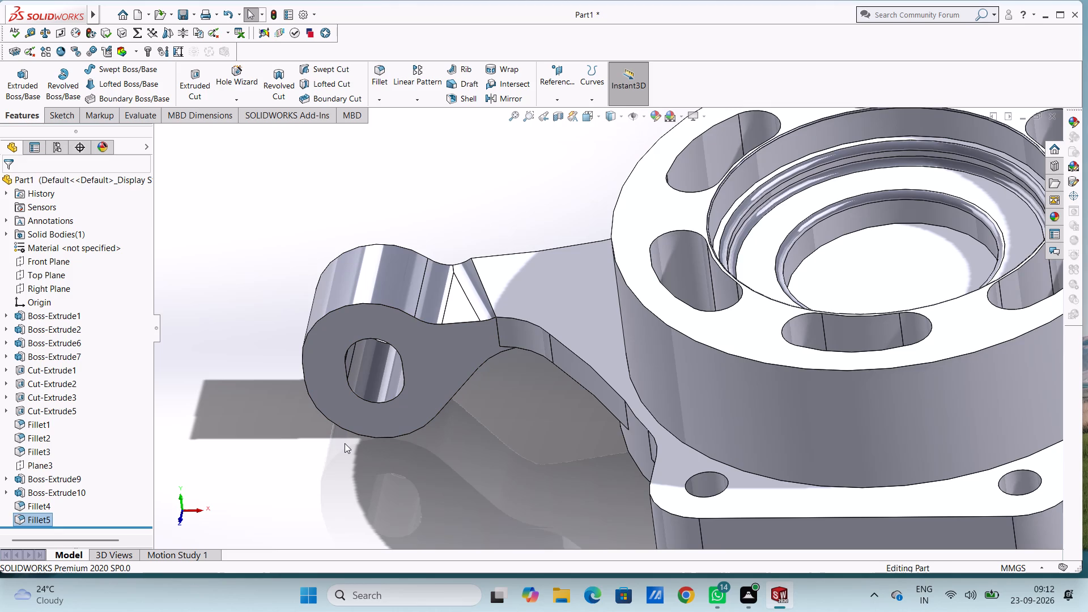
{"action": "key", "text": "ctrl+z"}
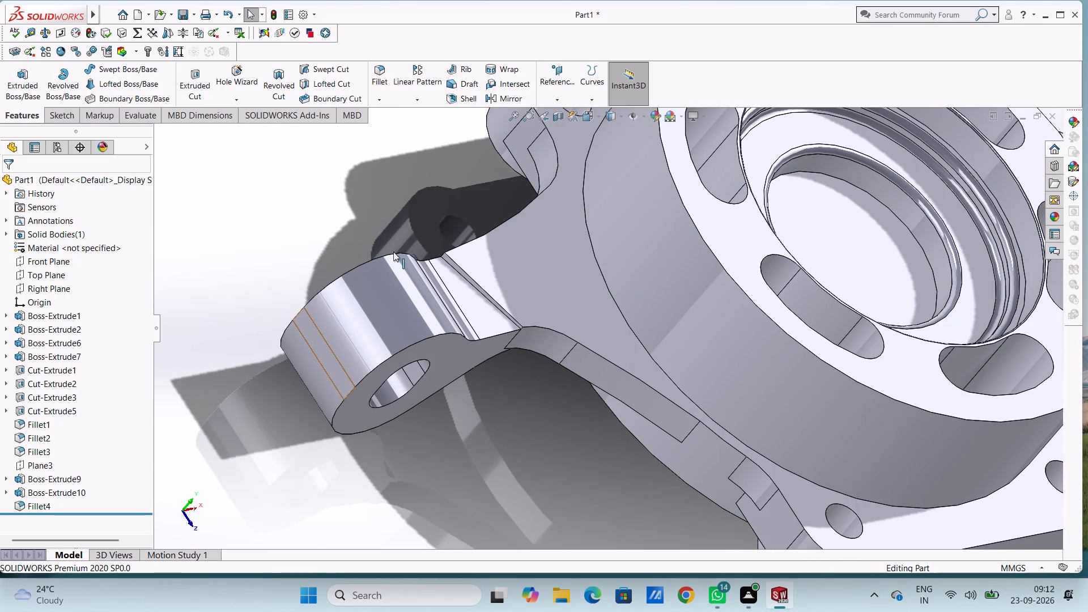
Fillet the upper transverse edge where the left web steps onto its slotted lug with a 5 mm radius.
{"action": "left_click", "coordinate": [373, 73]}
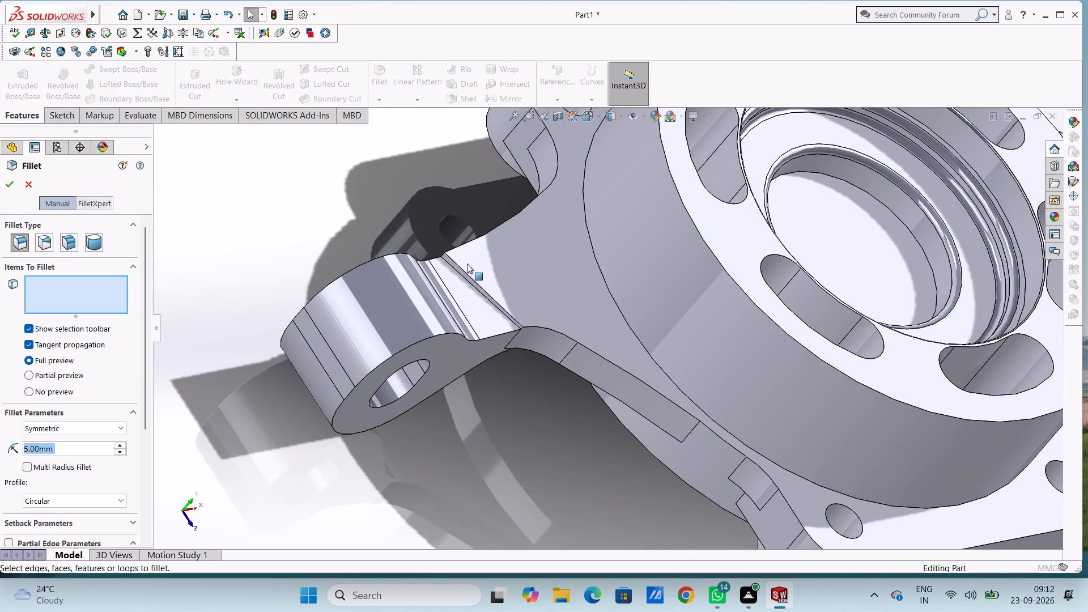
{"action": "left_click", "coordinate": [462, 271]}
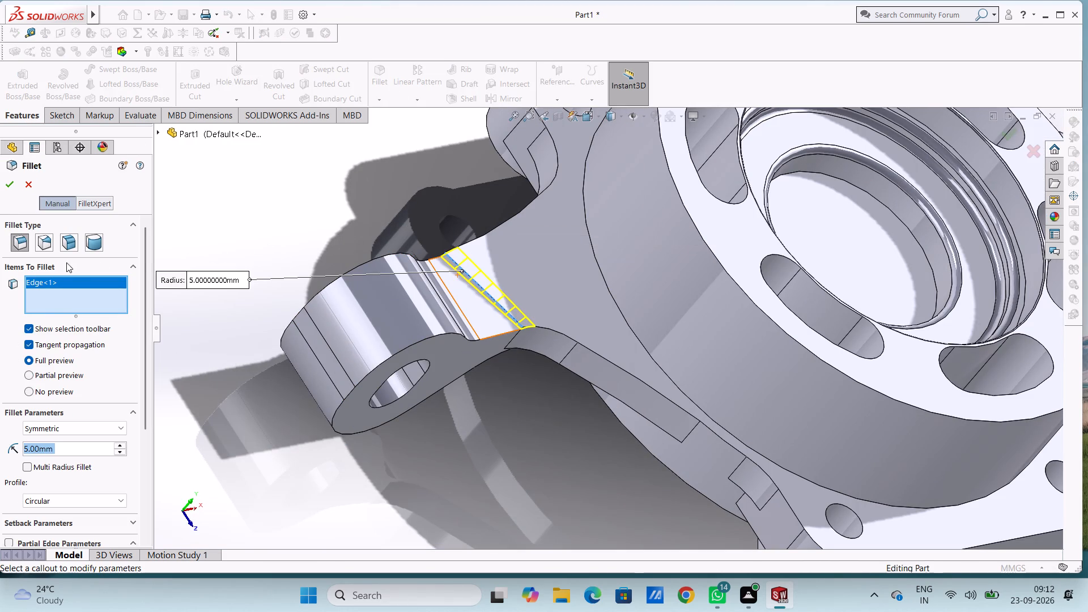
{"action": "left_click", "coordinate": [8, 186]}
{"action": "left_click", "coordinate": [324, 228]}
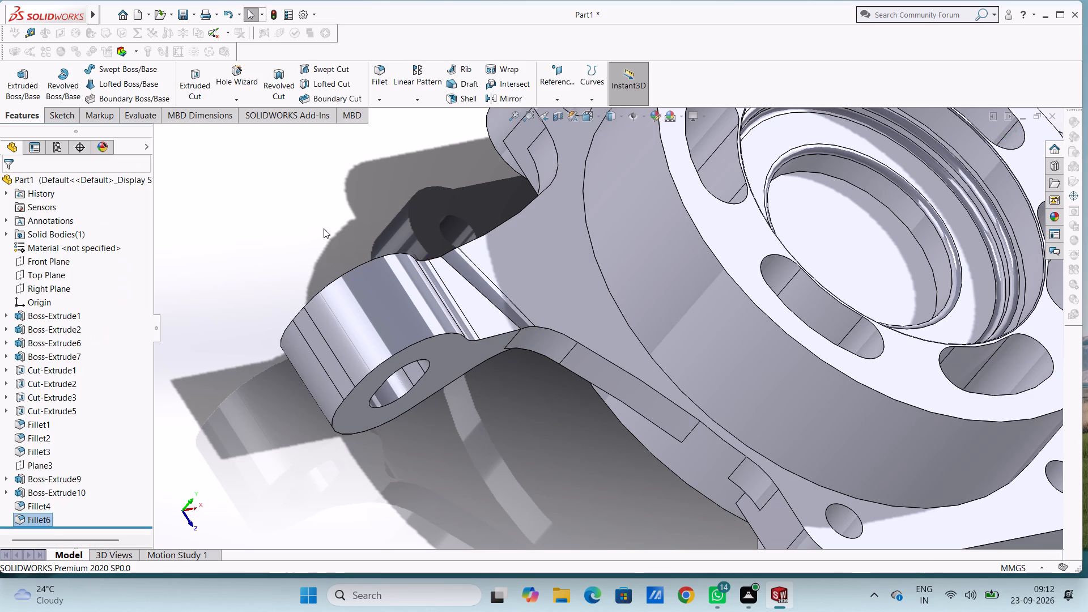
Define a reference plane offset 45 mm from the Front Plane, with the offset direction flipped.
{"action": "scroll", "coordinate": [324, 228], "scroll_direction": "up", "scroll_amount": 5}
{"action": "key", "text": "ctrl+5"}
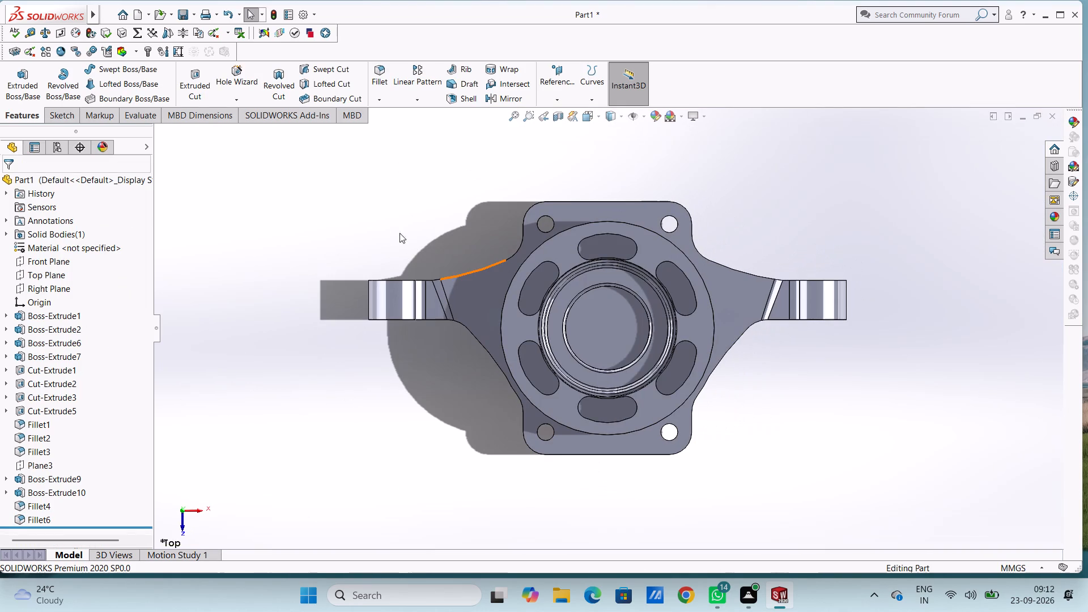
{"action": "left_click", "coordinate": [556, 64]}
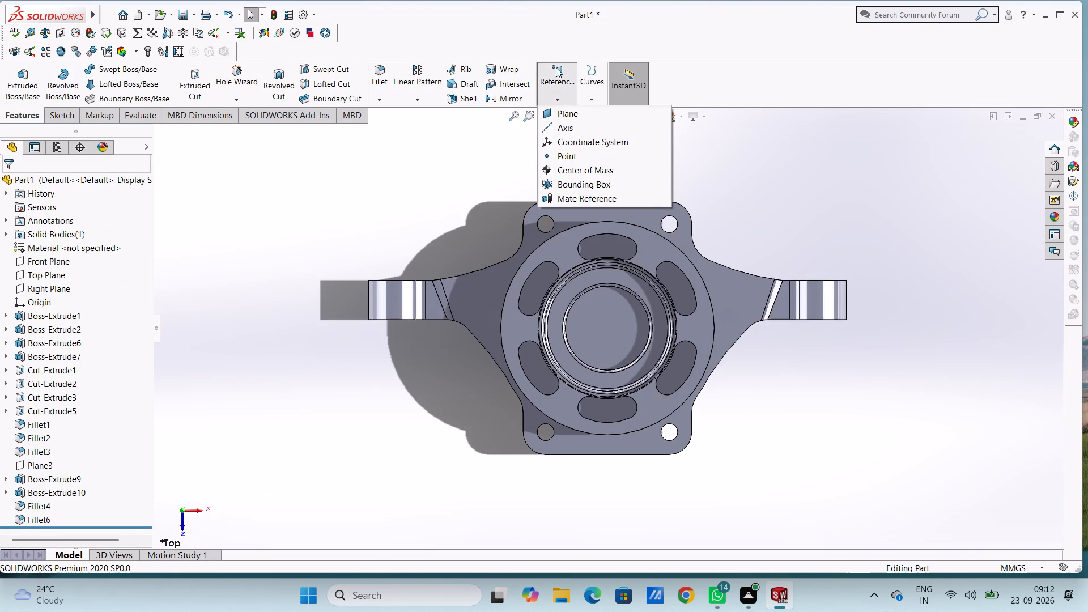
{"action": "left_click", "coordinate": [551, 114]}
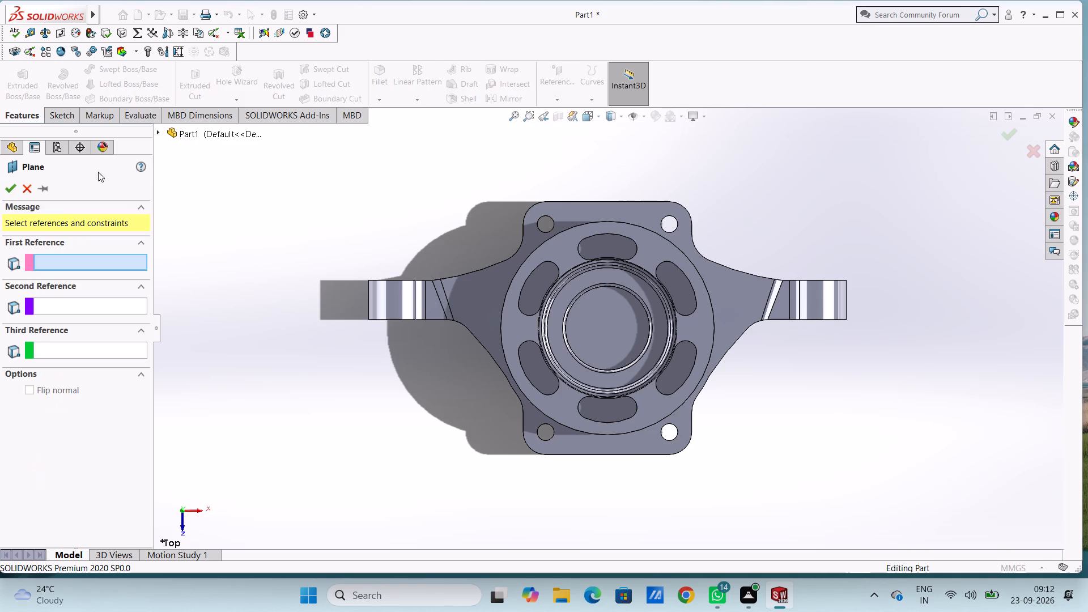
{"action": "left_click", "coordinate": [197, 136]}
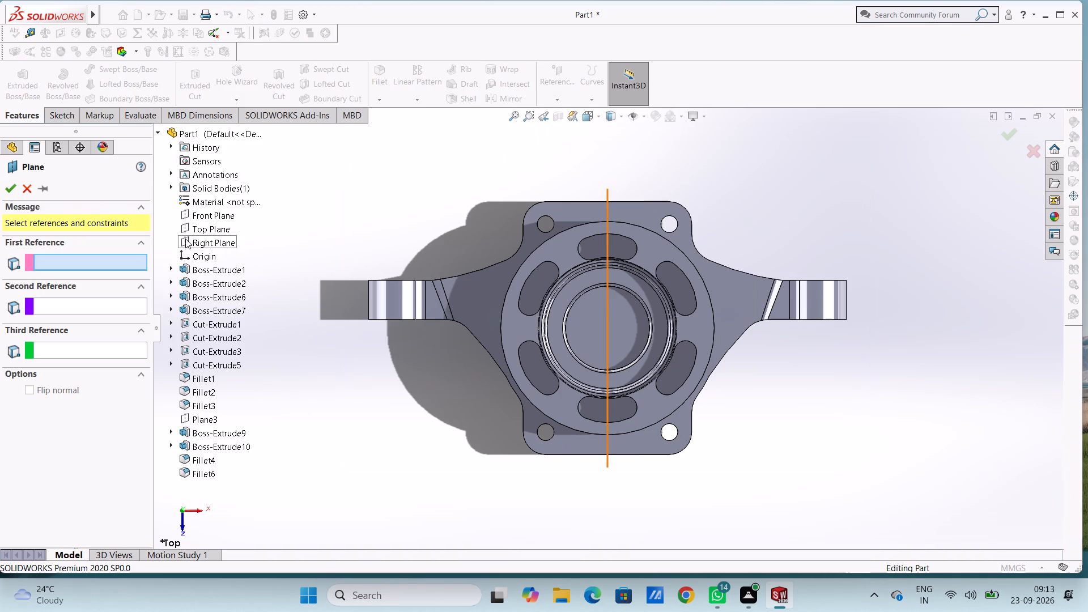
{"action": "left_click", "coordinate": [209, 216]}
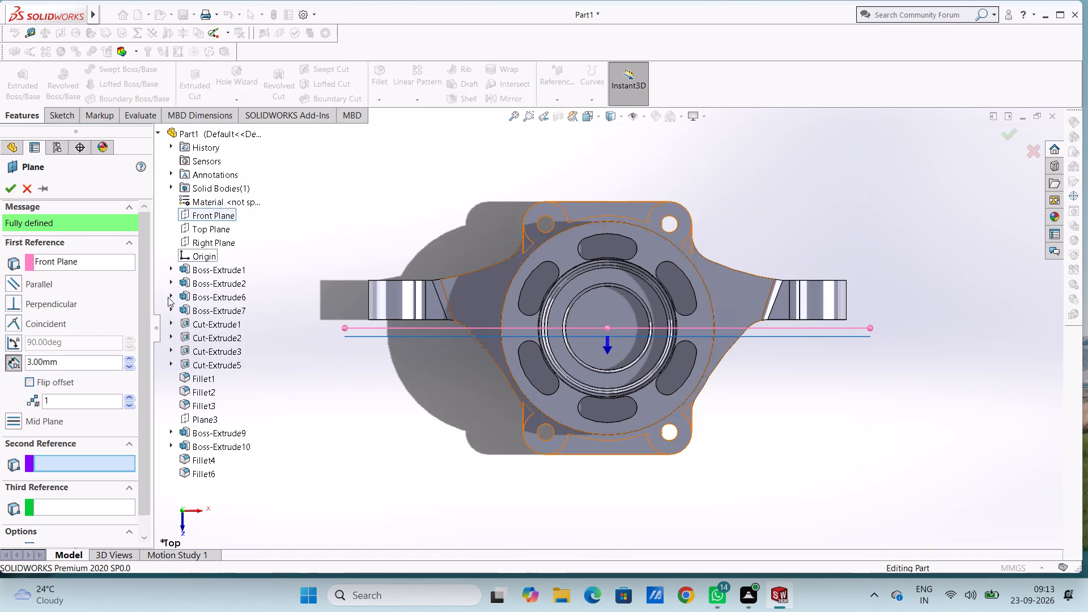
{"action": "double_click", "coordinate": [78, 362]}
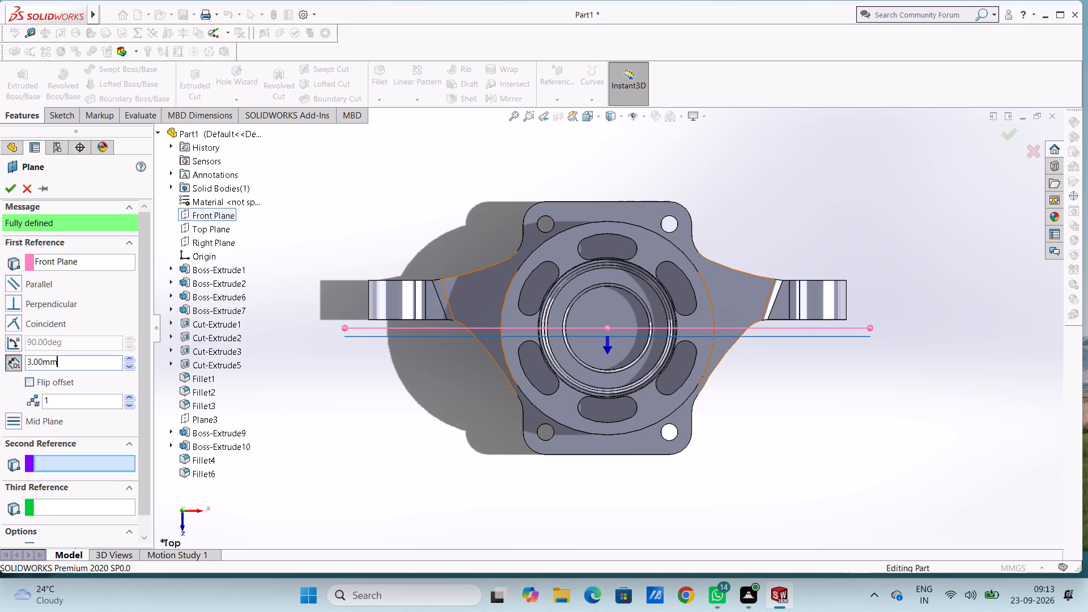
{"action": "type", "text": "45"}
{"action": "key", "text": "Return"}
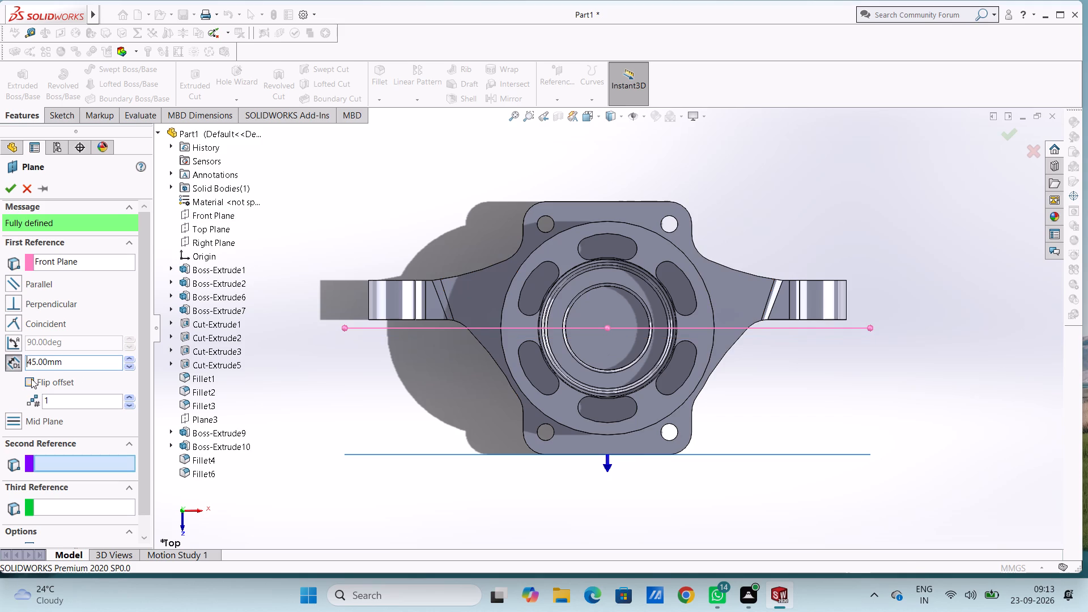
{"action": "left_click", "coordinate": [31, 381]}
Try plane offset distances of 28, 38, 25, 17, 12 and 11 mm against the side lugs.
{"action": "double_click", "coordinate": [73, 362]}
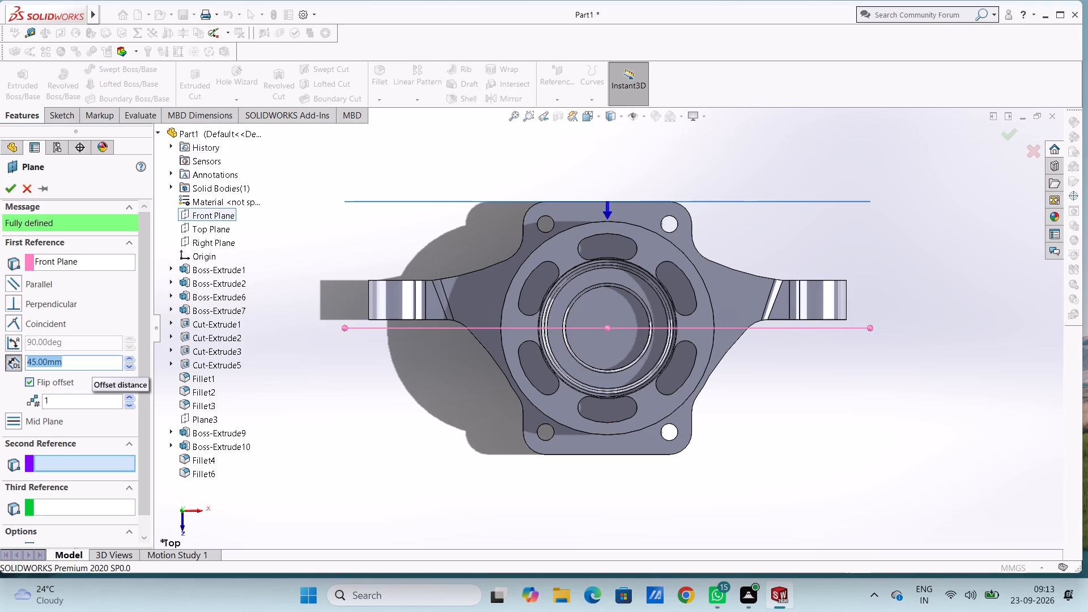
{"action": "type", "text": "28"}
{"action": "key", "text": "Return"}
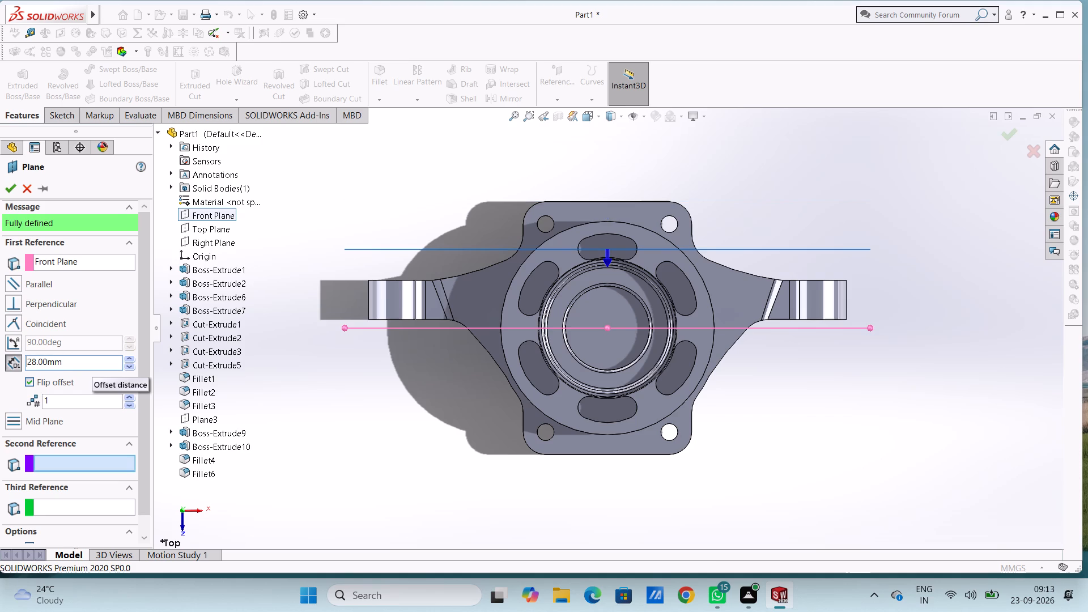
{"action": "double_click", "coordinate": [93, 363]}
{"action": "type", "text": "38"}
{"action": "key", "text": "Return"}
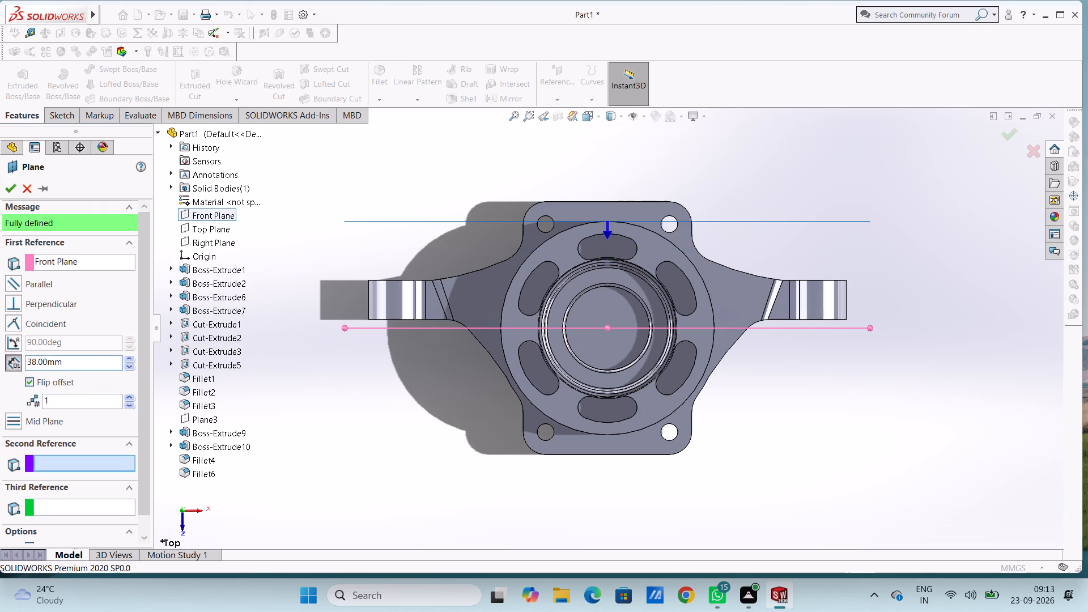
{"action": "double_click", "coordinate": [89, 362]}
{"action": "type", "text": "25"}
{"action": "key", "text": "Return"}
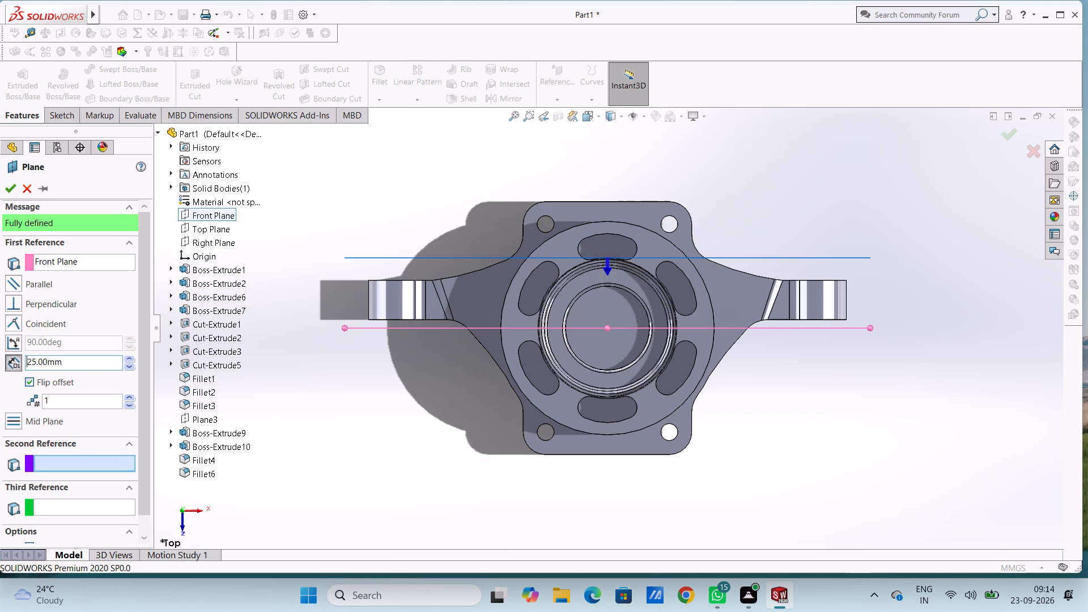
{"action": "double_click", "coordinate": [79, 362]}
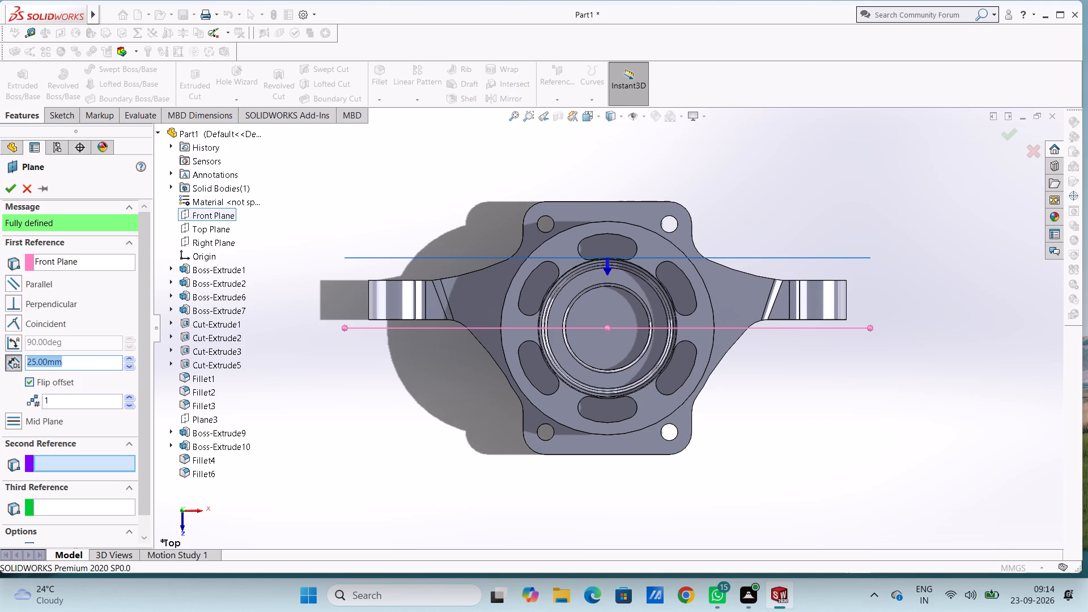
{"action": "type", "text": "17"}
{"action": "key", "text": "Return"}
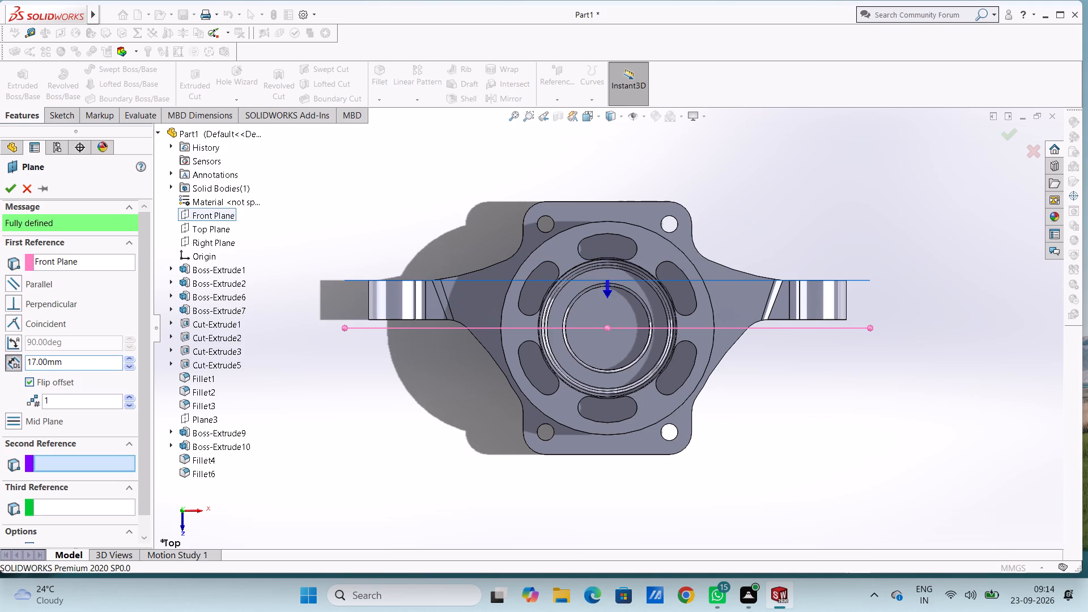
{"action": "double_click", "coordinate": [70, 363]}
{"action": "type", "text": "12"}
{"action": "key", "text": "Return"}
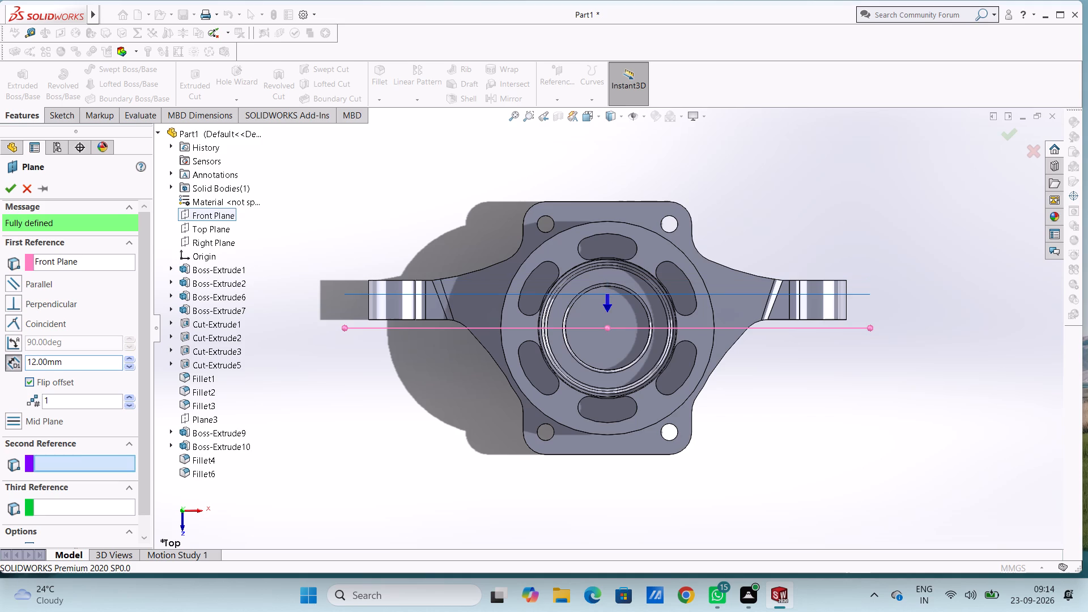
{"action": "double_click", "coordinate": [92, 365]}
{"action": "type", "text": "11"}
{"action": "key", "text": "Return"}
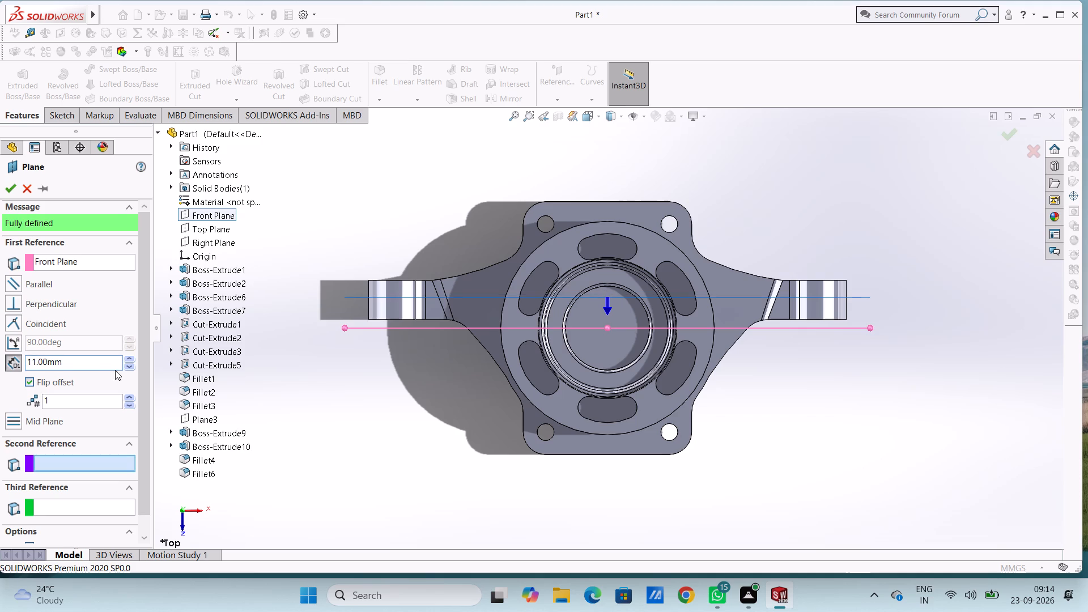
Set the plane's offset distance to 13 mm and create the plane through the side lugs.
{"action": "double_click", "coordinate": [109, 363]}
{"action": "type", "text": "13"}
{"action": "key", "text": "Return"}
{"action": "left_click", "coordinate": [7, 188]}
{"action": "left_click", "coordinate": [322, 430]}
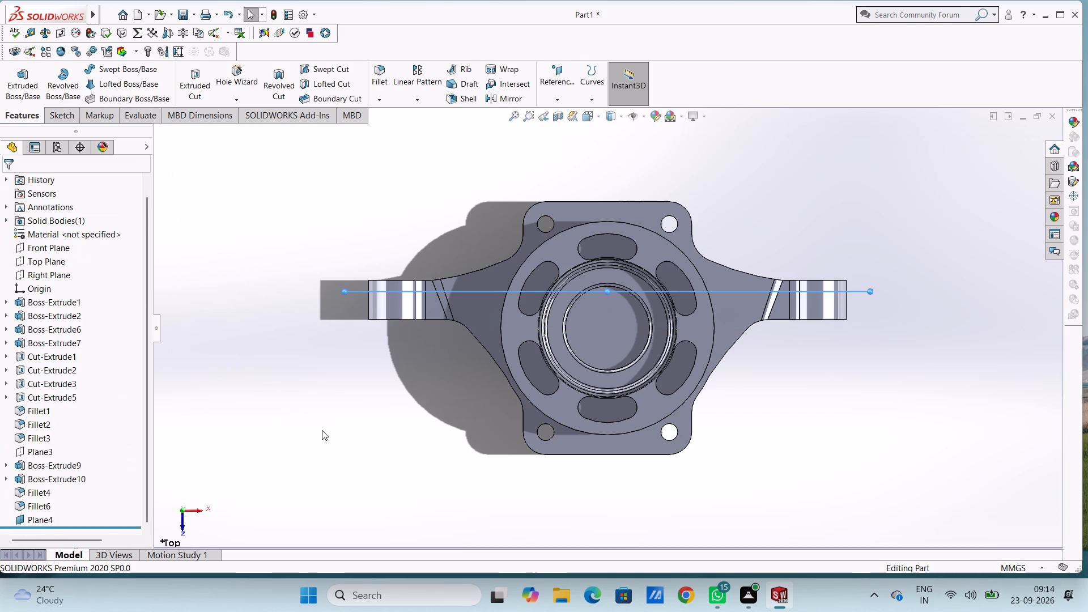
Start a sketch on the new offset plane and draw a 10 mm vertical line up from the right lug's outer arc.
{"action": "key", "text": "ctrl+1"}
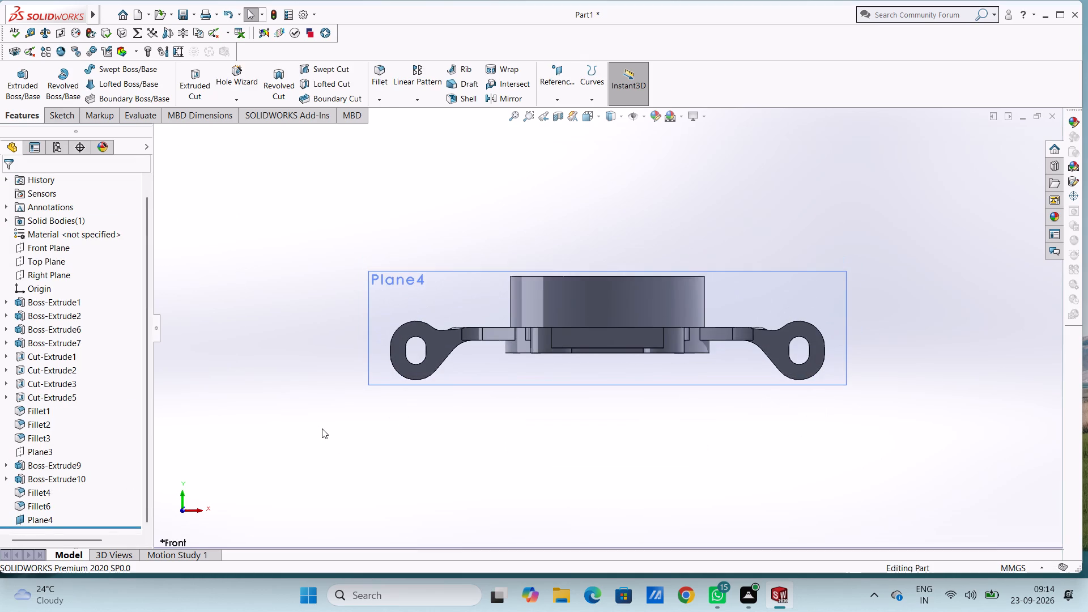
{"action": "left_click", "coordinate": [390, 300]}
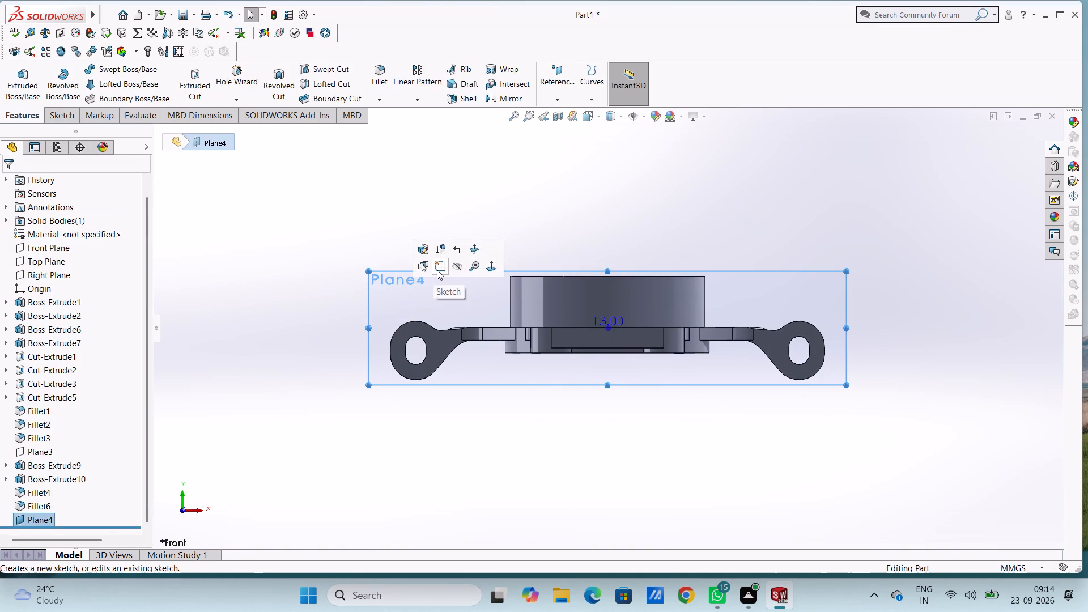
{"action": "left_click", "coordinate": [437, 270]}
{"action": "left_click", "coordinate": [344, 230]}
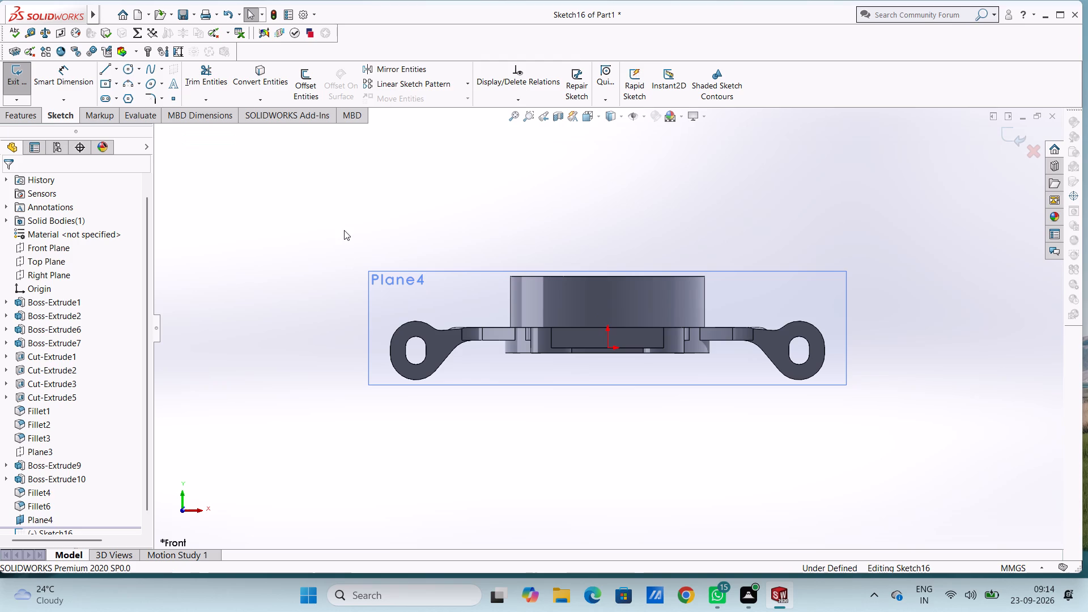
{"action": "left_click", "coordinate": [106, 69]}
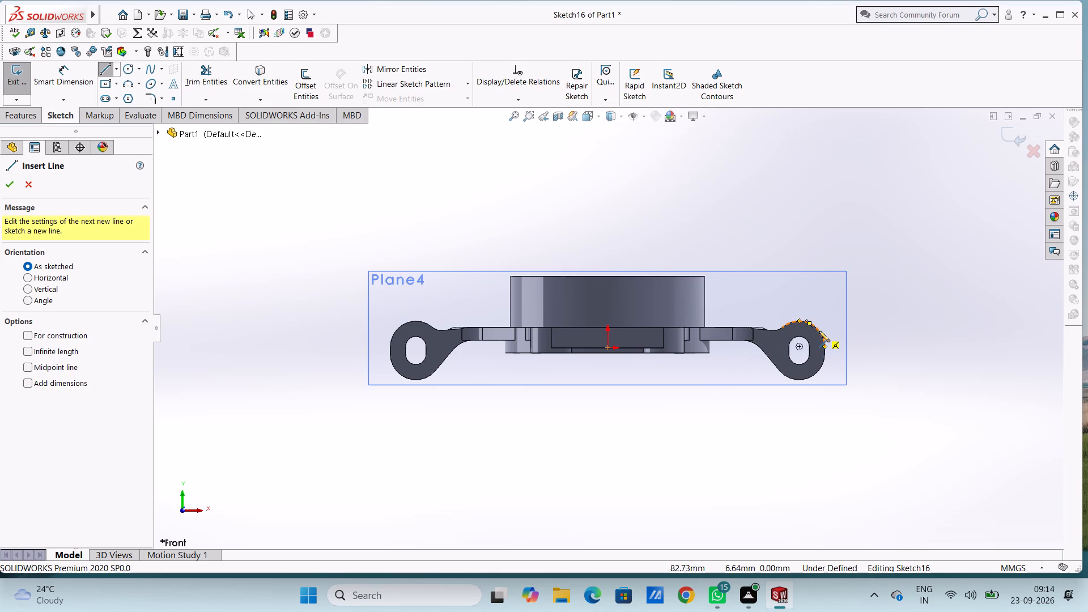
{"action": "left_click", "coordinate": [819, 331]}
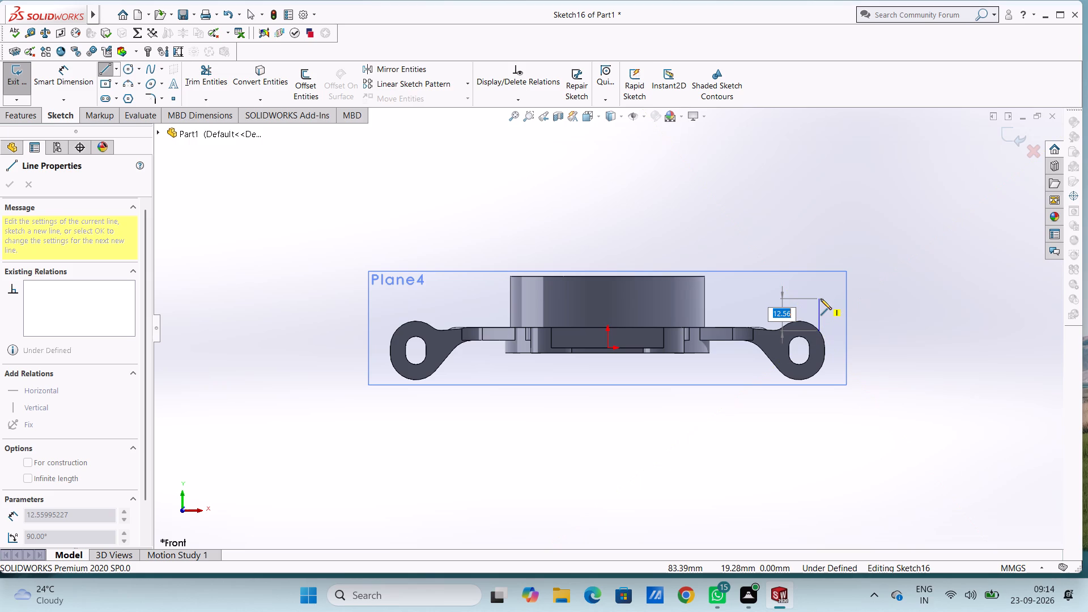
{"action": "type", "text": "10"}
{"action": "key", "text": "Return"}
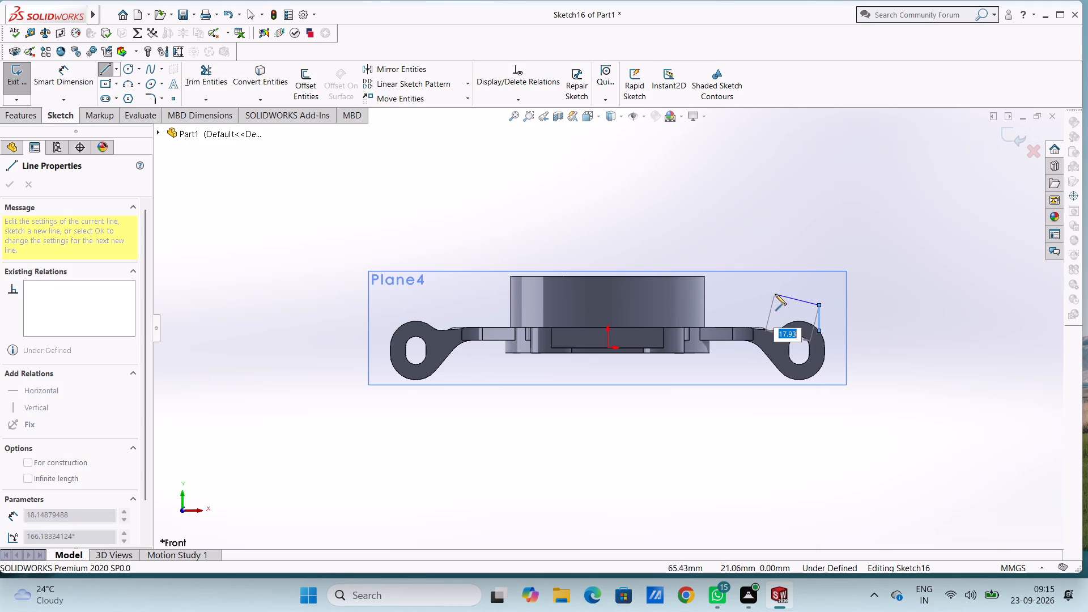
{"action": "key", "text": "Escape"}
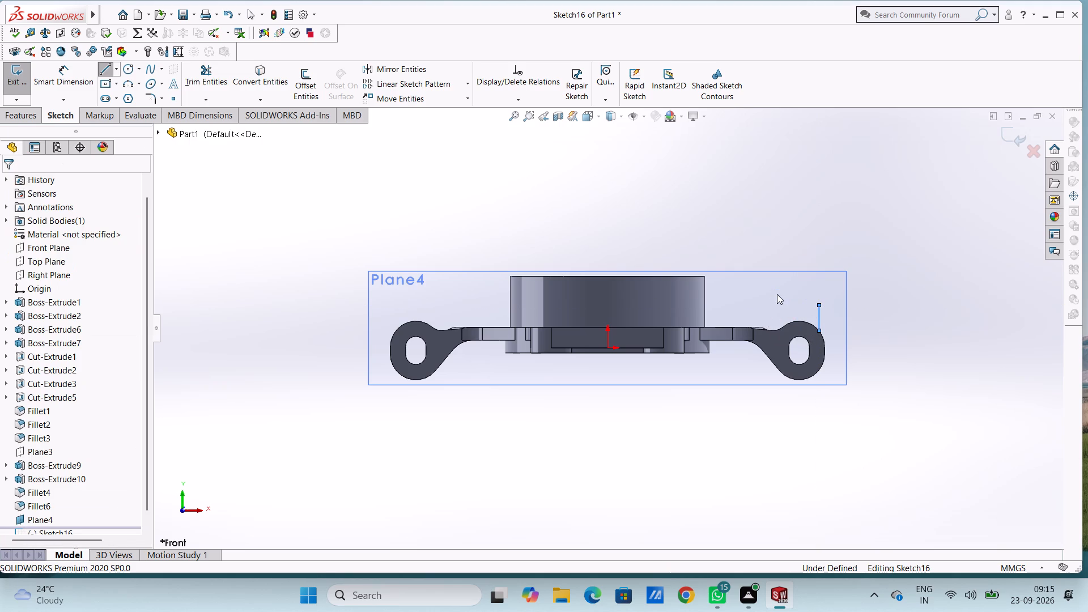
Draw a 3 mm line down from the housing's upper-right corner, continuing into a horizontal line about 69 mm long over the right lug.
{"action": "left_click", "coordinate": [103, 70]}
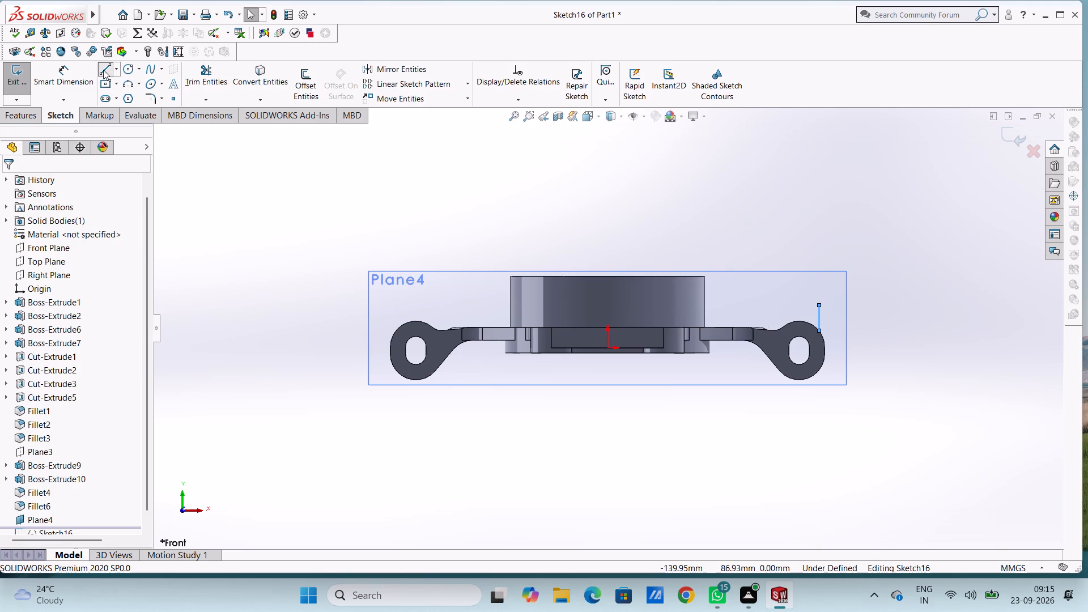
{"action": "left_click", "coordinate": [706, 275]}
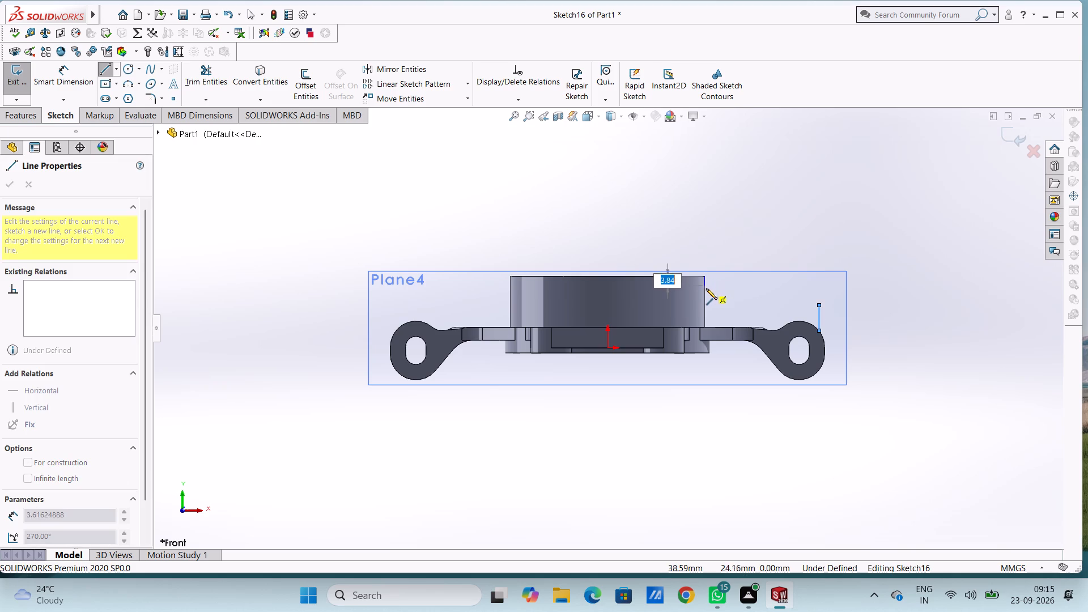
{"action": "key", "text": "3"}
{"action": "key", "text": "Return"}
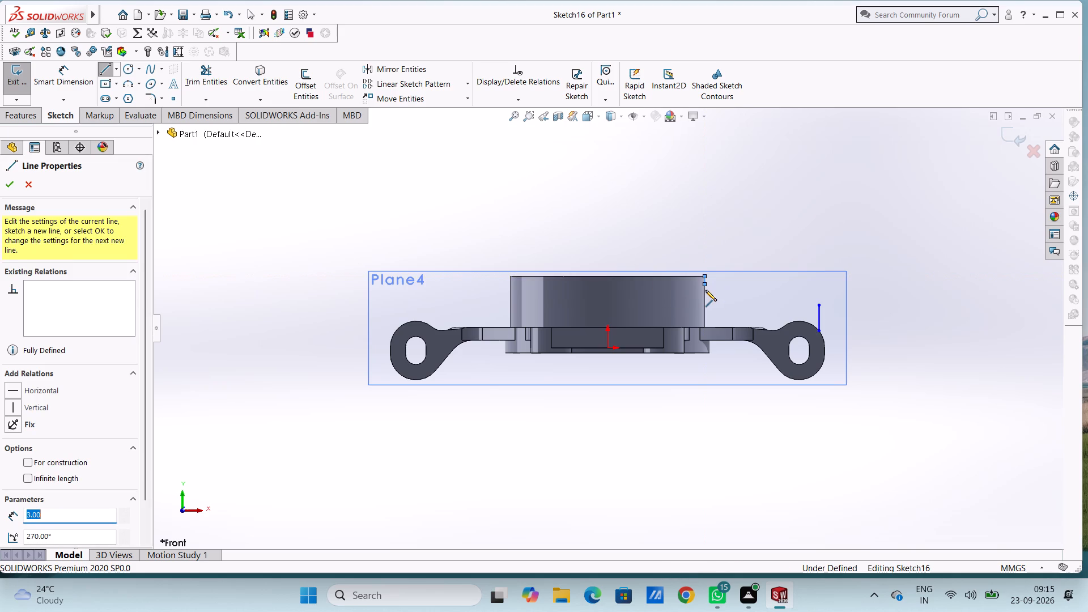
{"action": "left_click", "coordinate": [882, 284]}
{"action": "key", "text": "Escape"}
{"action": "key", "text": "Escape"}
{"action": "key", "text": "Escape"}
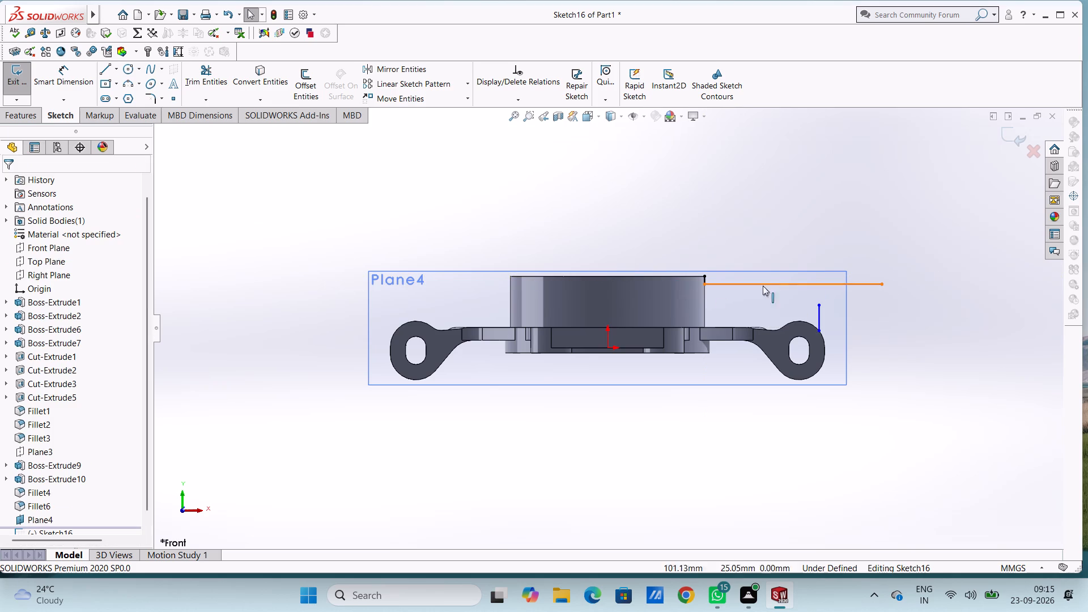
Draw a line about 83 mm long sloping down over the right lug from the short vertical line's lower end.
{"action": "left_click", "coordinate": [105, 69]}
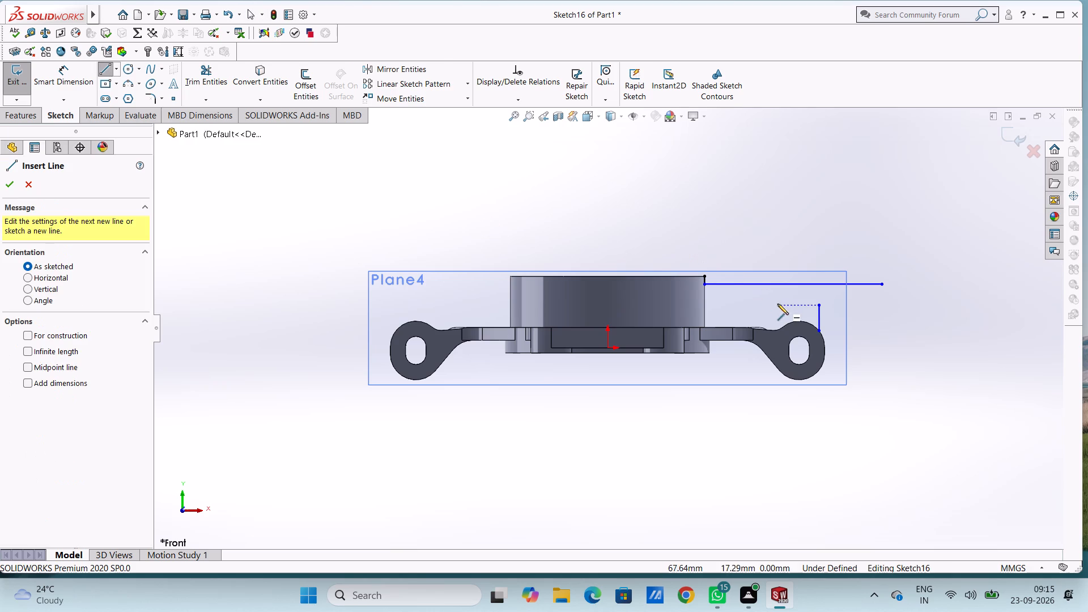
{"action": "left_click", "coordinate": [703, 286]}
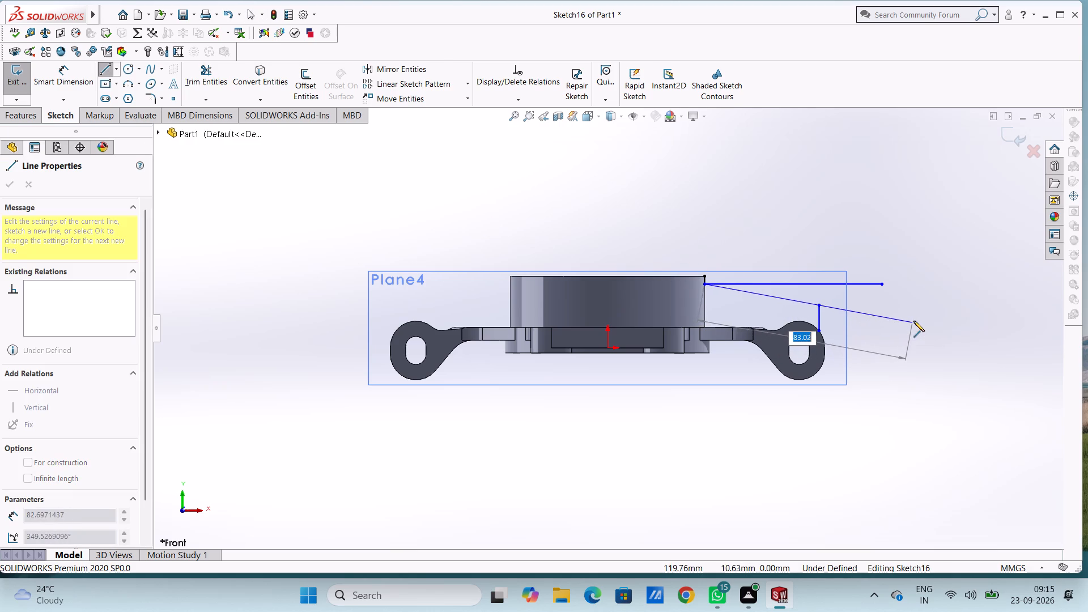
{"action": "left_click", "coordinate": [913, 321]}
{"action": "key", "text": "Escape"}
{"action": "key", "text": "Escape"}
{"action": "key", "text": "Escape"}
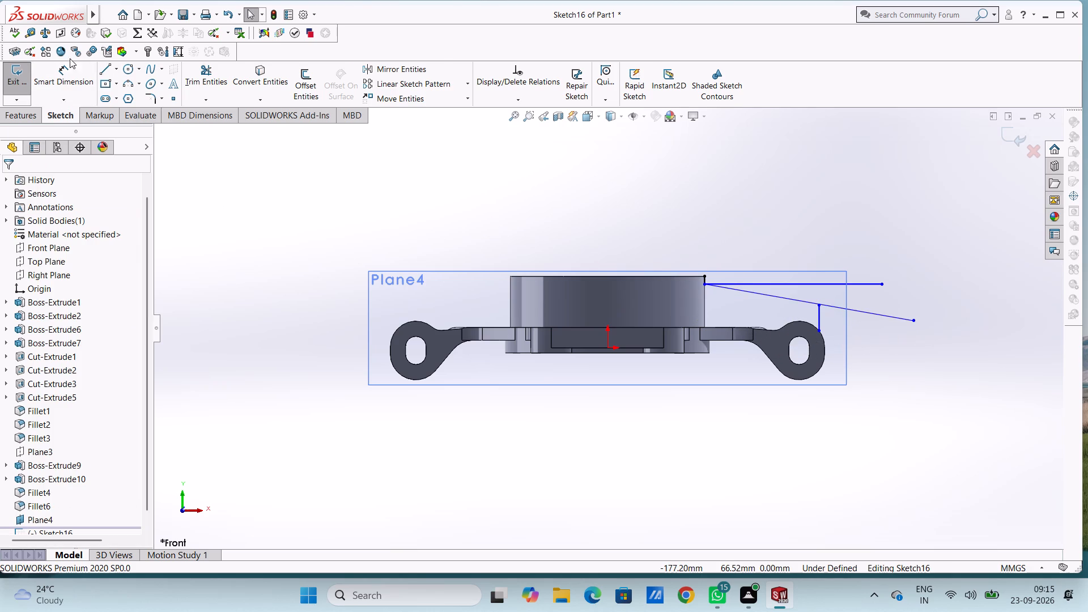
Dimension the short vertical line at the housing's upper-right corner as 3 mm.
{"action": "left_click", "coordinate": [70, 80]}
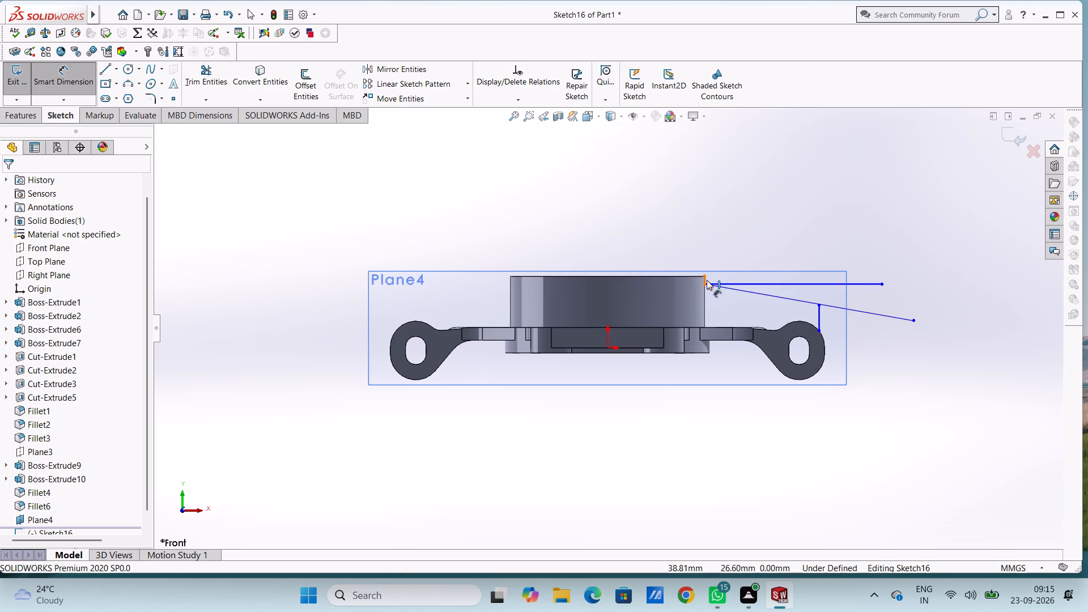
{"action": "scroll", "coordinate": [707, 282], "scroll_direction": "down", "scroll_amount": 6}
{"action": "left_click", "coordinate": [653, 296]}
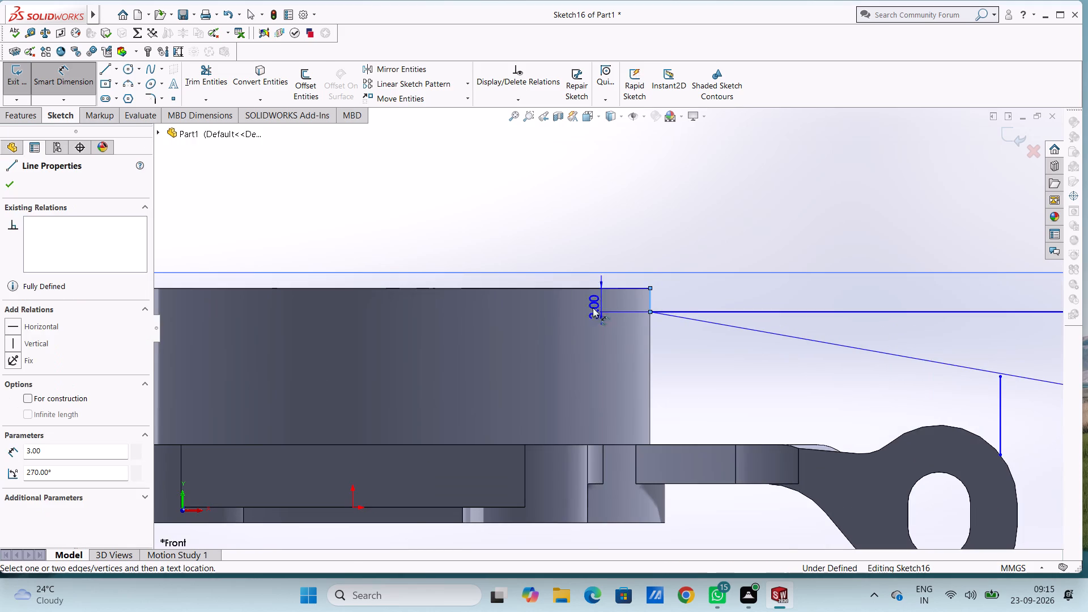
{"action": "left_click", "coordinate": [490, 311]}
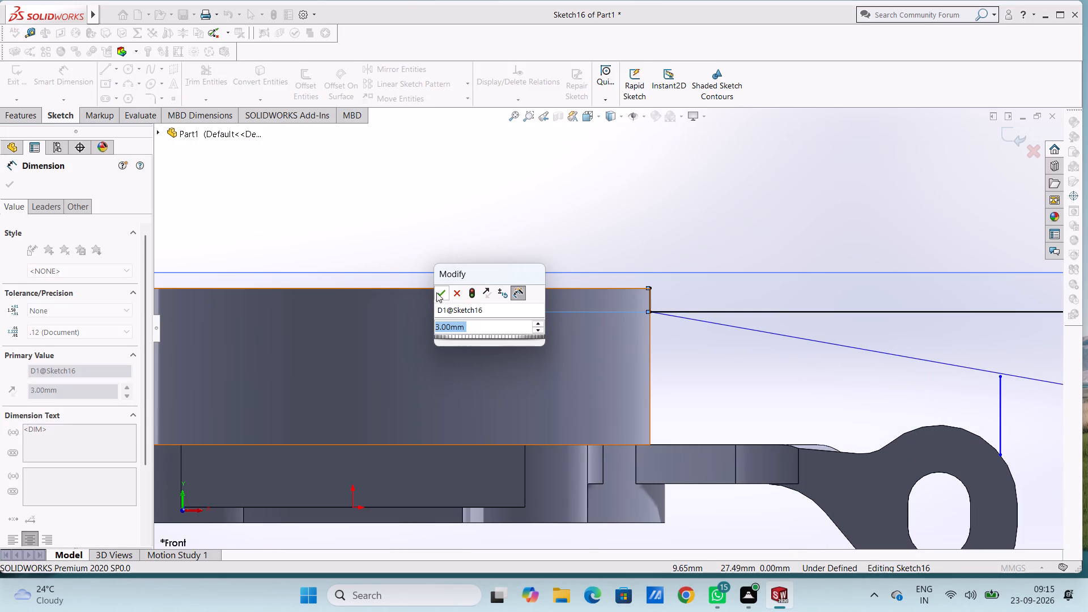
{"action": "left_click", "coordinate": [439, 293]}
{"action": "left_click", "coordinate": [530, 202]}
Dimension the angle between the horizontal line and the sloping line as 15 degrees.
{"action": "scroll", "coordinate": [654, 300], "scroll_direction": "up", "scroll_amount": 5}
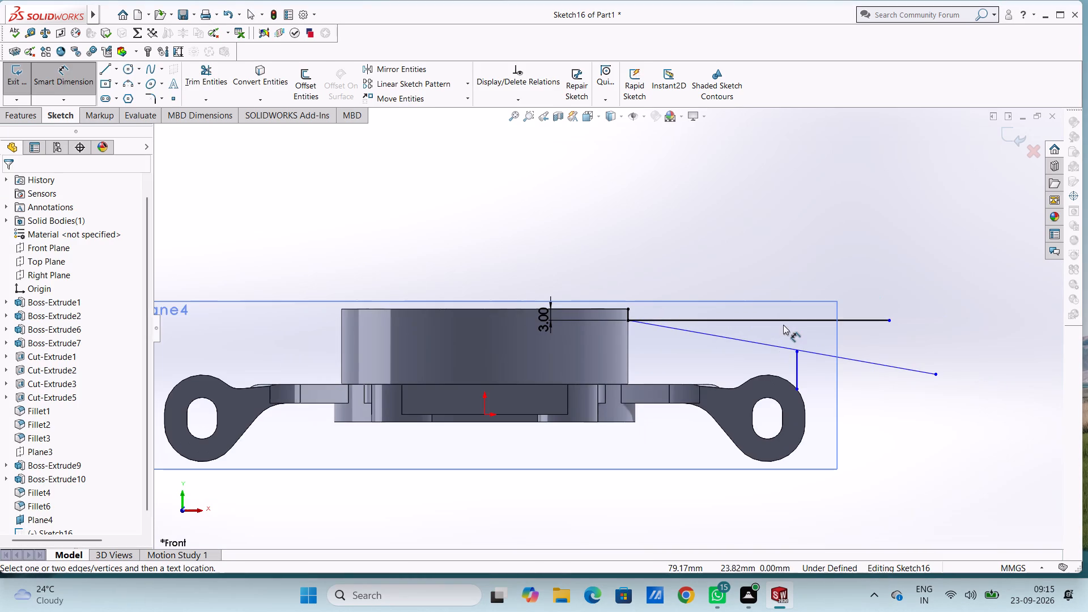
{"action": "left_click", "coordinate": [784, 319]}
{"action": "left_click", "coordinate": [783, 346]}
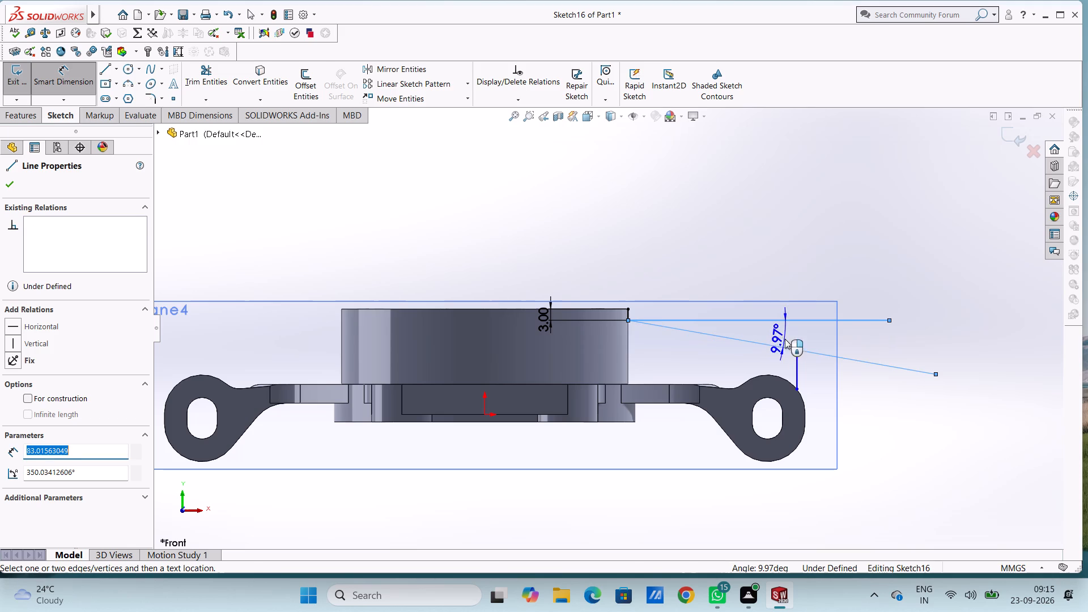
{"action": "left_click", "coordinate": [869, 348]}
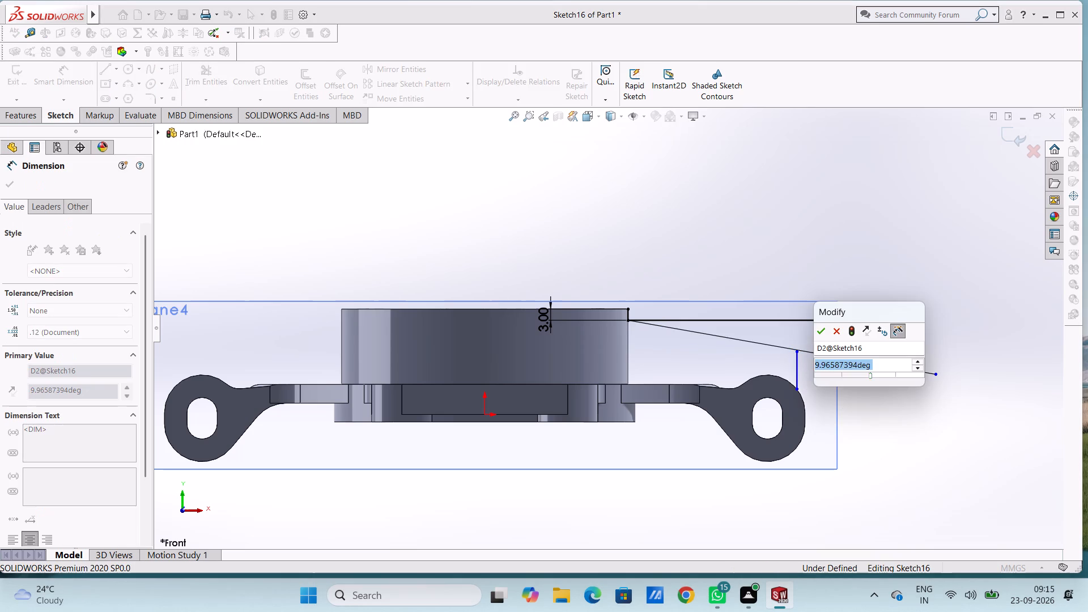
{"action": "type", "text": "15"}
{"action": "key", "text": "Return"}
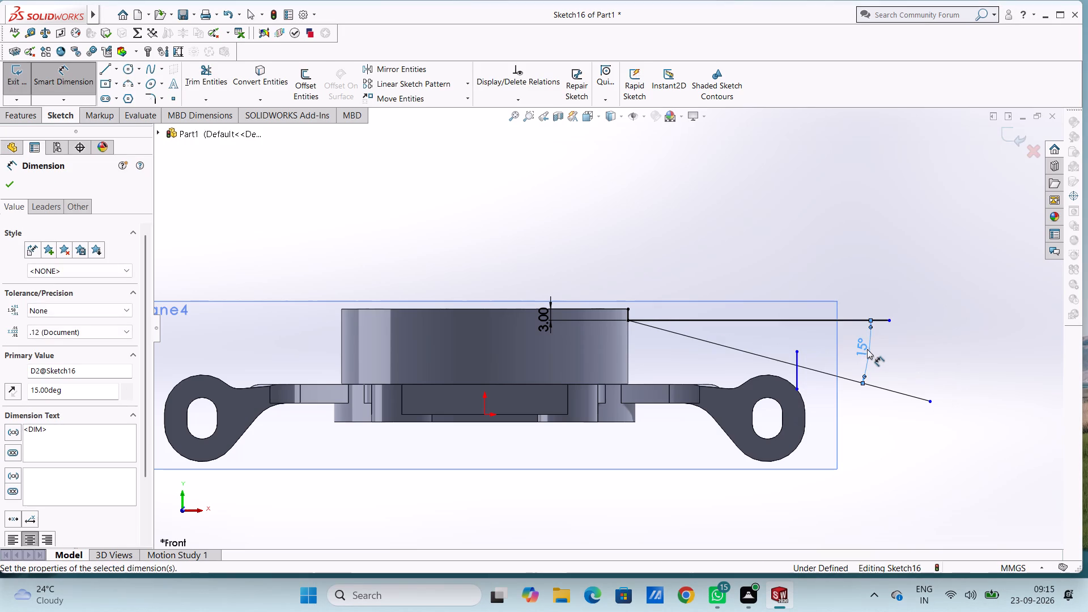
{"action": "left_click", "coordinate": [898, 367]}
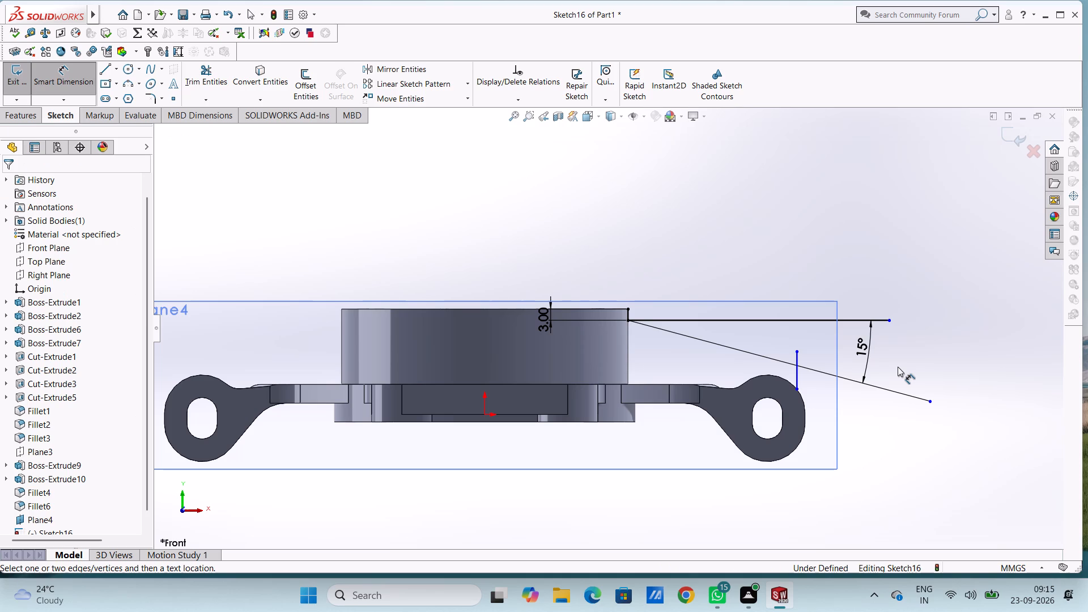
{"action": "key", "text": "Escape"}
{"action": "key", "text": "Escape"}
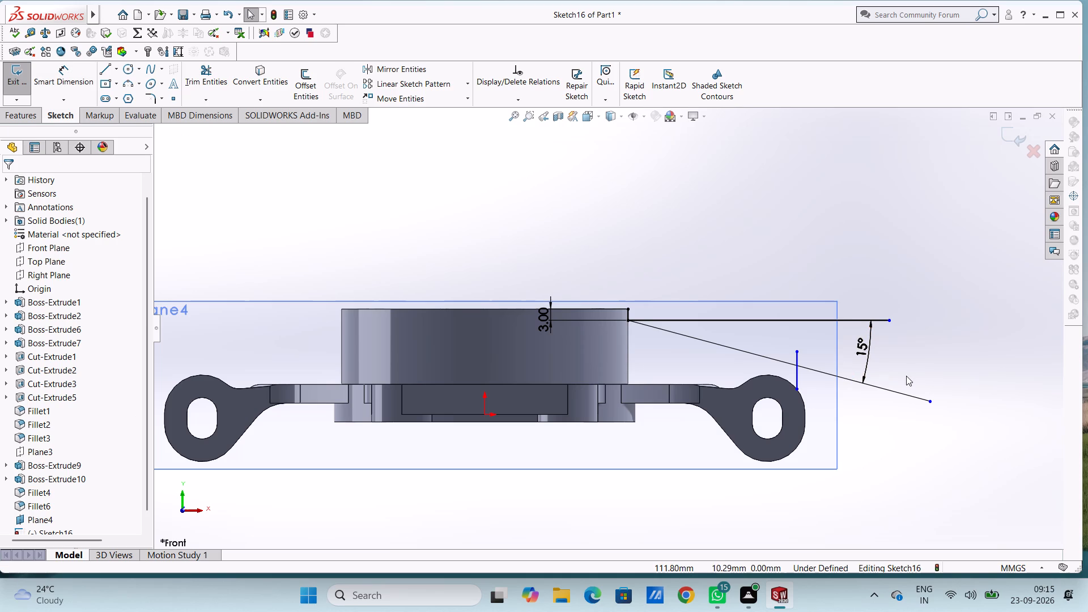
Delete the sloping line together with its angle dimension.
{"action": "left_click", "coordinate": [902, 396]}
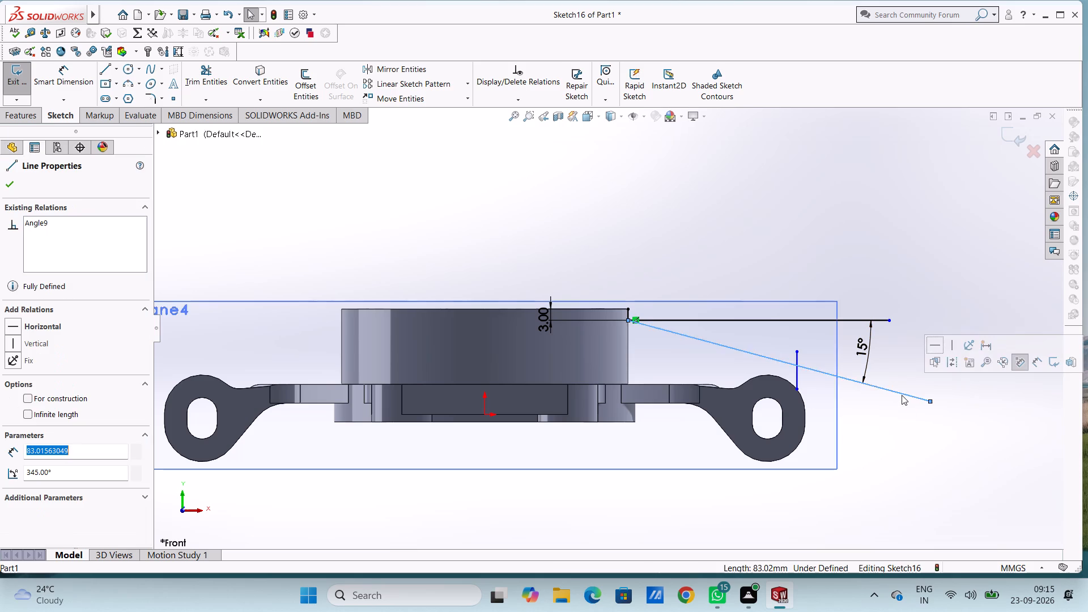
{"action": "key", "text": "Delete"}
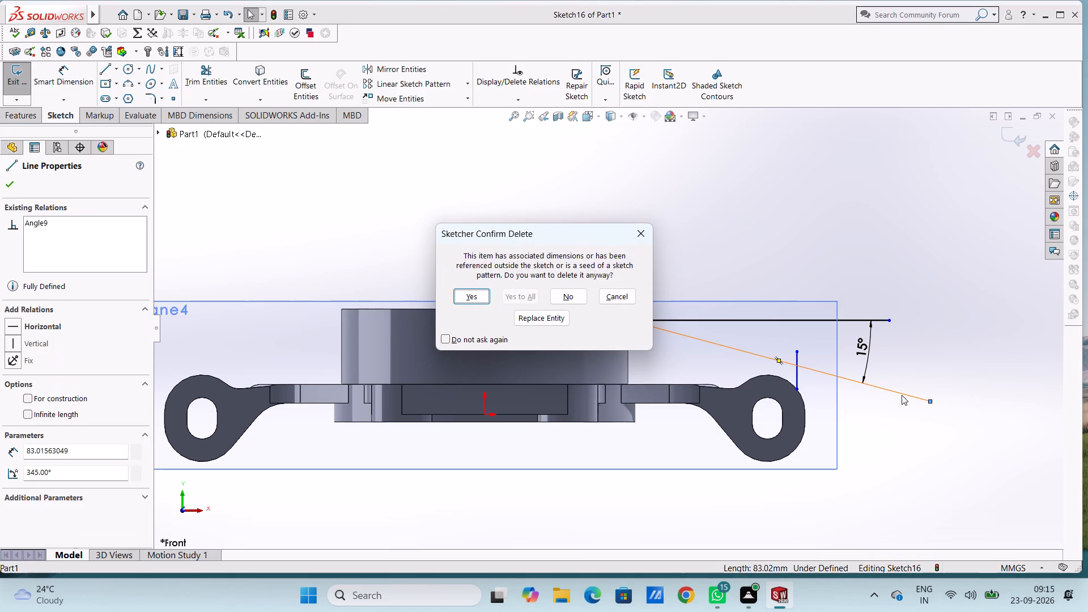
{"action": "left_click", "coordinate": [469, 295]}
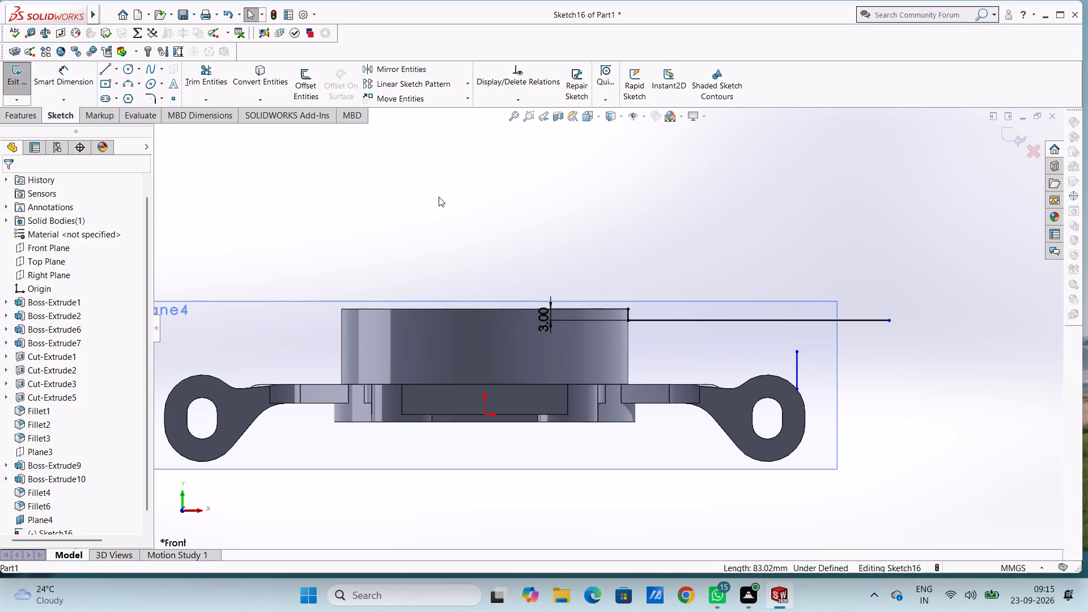
Draw a 27 mm horizontal line from the short vertical line's lower end, continuing into a downward-sloping line about 50 mm long over the right lug.
{"action": "left_click", "coordinate": [105, 68]}
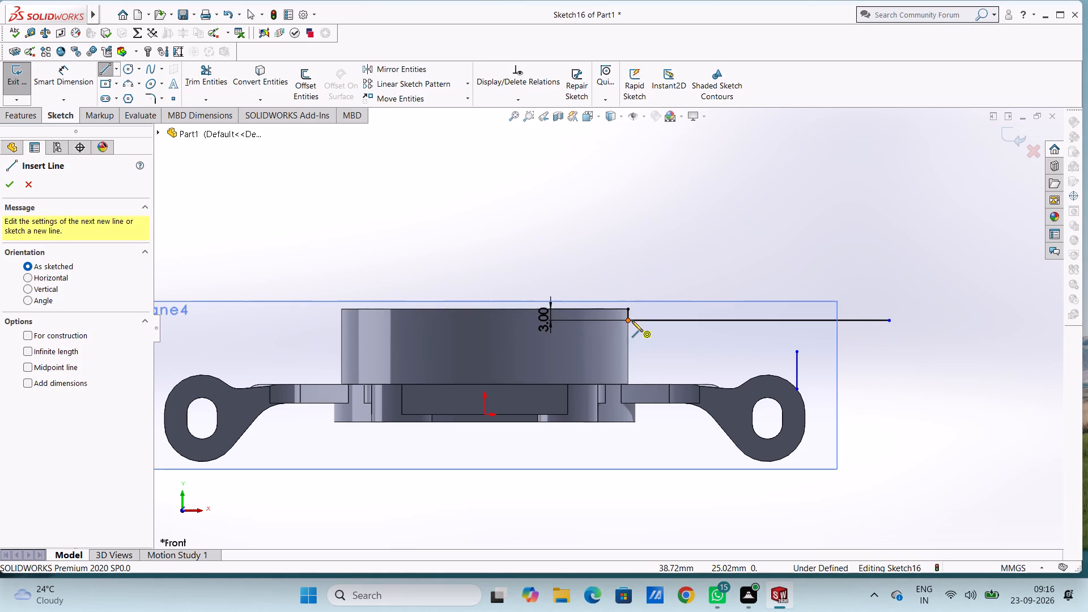
{"action": "left_click", "coordinate": [628, 321]}
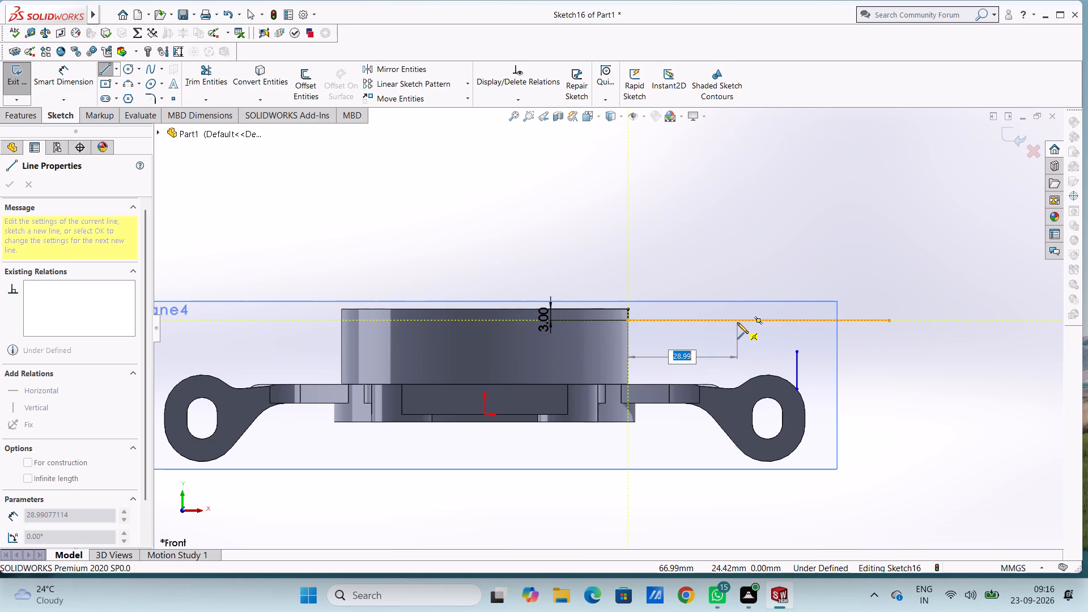
{"action": "type", "text": "27"}
{"action": "key", "text": "Return"}
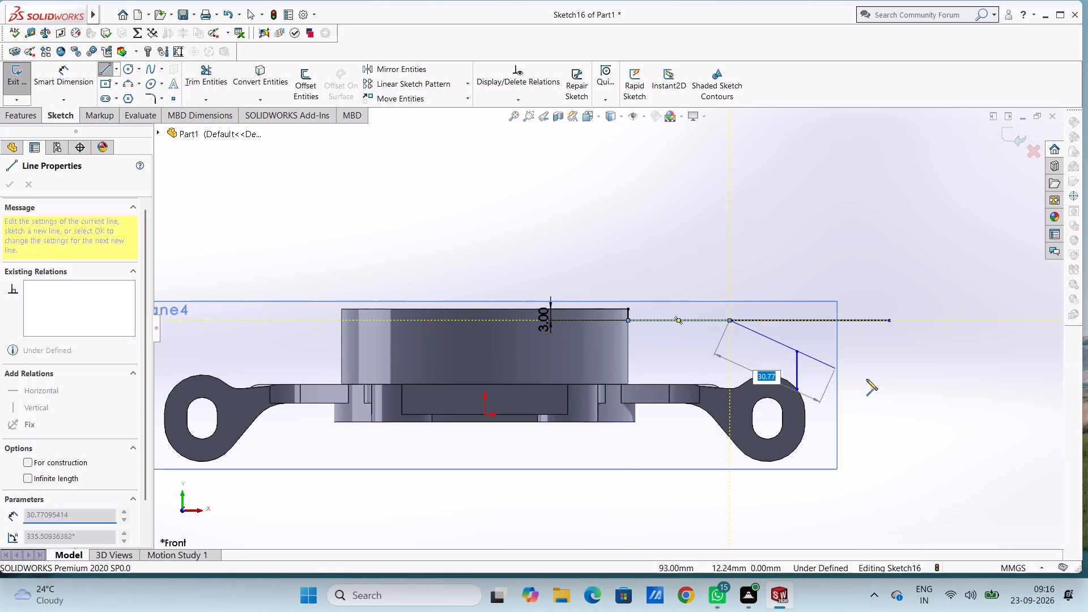
{"action": "left_click", "coordinate": [905, 389]}
{"action": "key", "text": "Escape"}
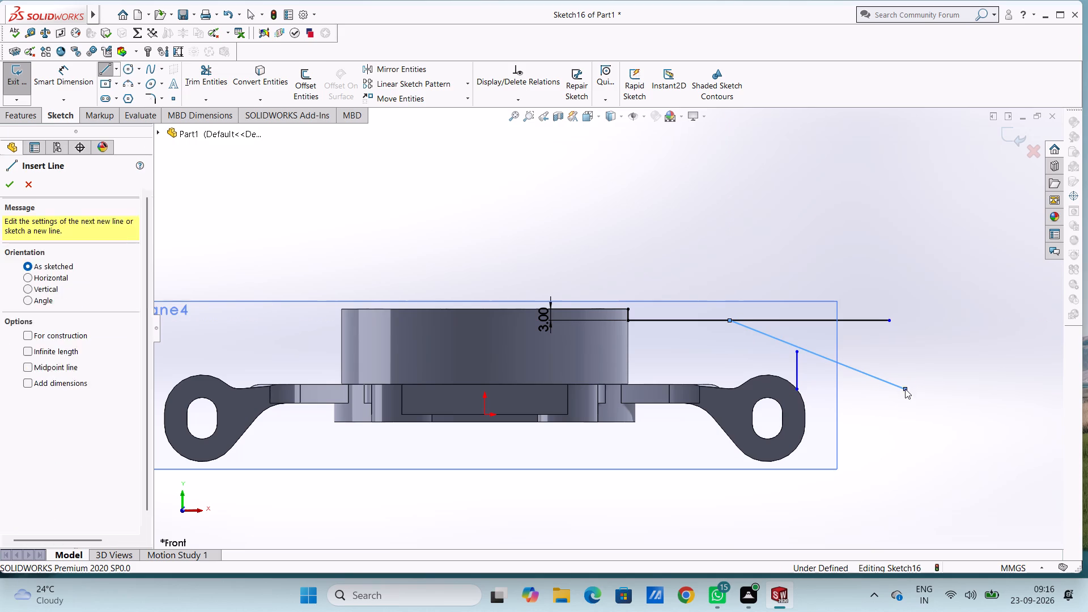
{"action": "key", "text": "Escape"}
{"action": "key", "text": "Escape"}
Dimension the angle between the long horizontal line and the new sloping line as 15 degrees.
{"action": "left_click", "coordinate": [59, 73]}
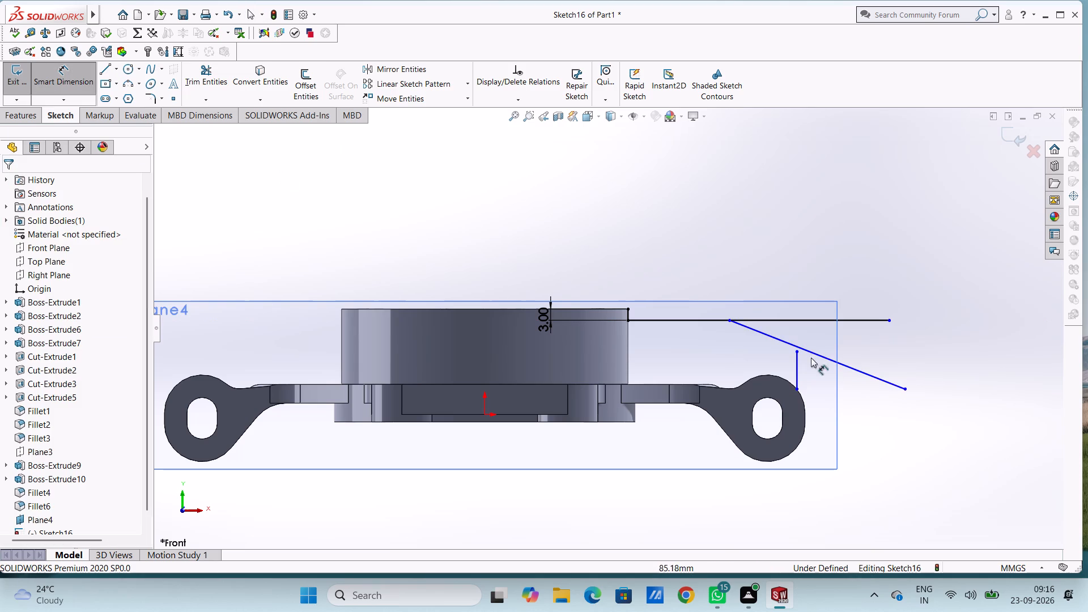
{"action": "left_click", "coordinate": [873, 316]}
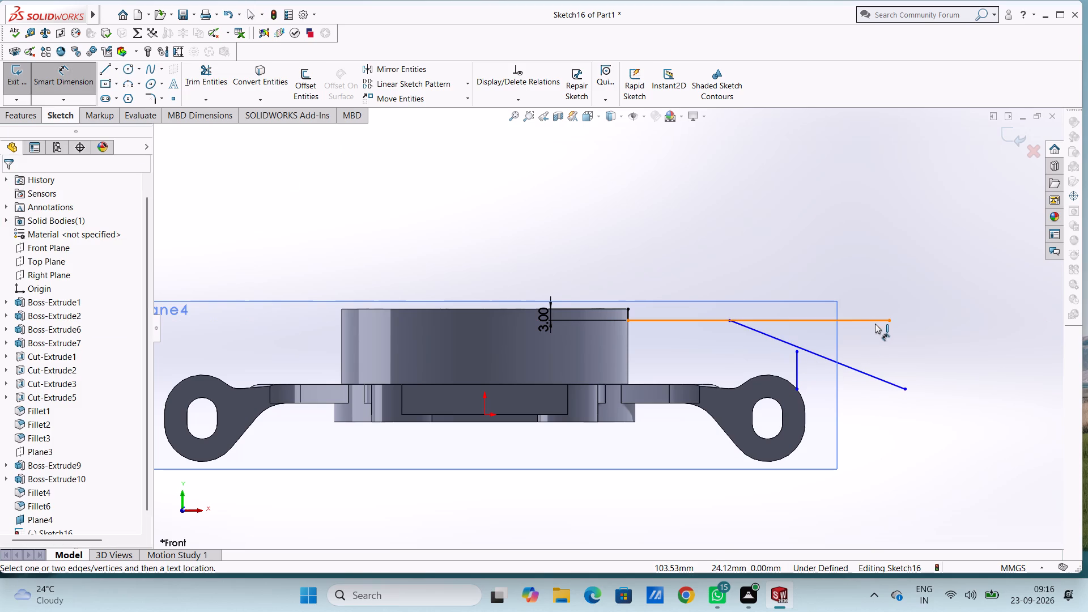
{"action": "left_click", "coordinate": [875, 324]}
{"action": "left_click", "coordinate": [858, 369]}
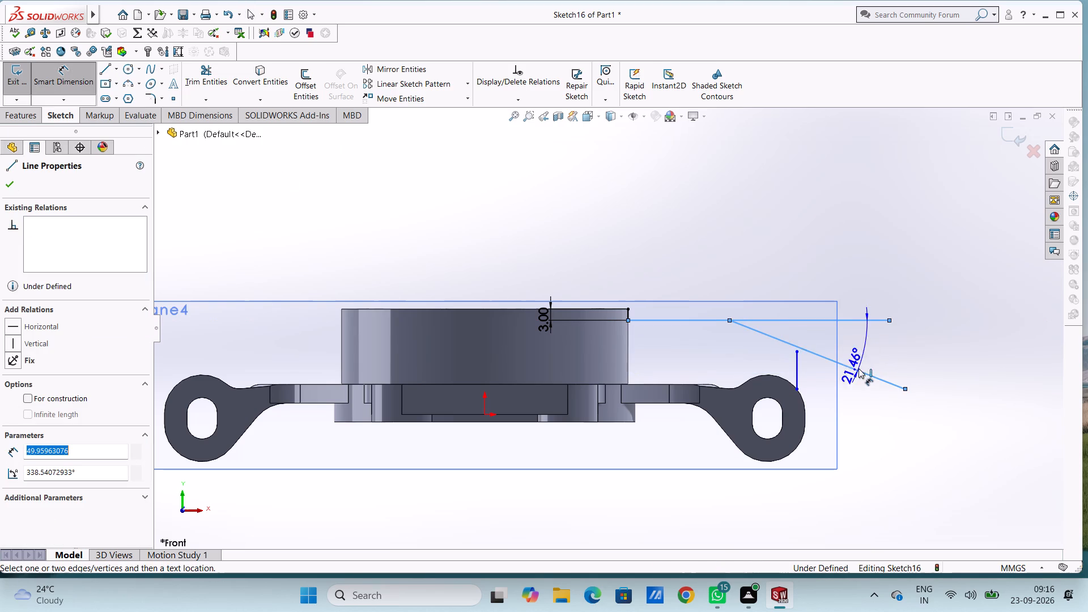
{"action": "left_click", "coordinate": [865, 353]}
{"action": "type", "text": "15"}
{"action": "key", "text": "Return"}
{"action": "left_click", "coordinate": [841, 271]}
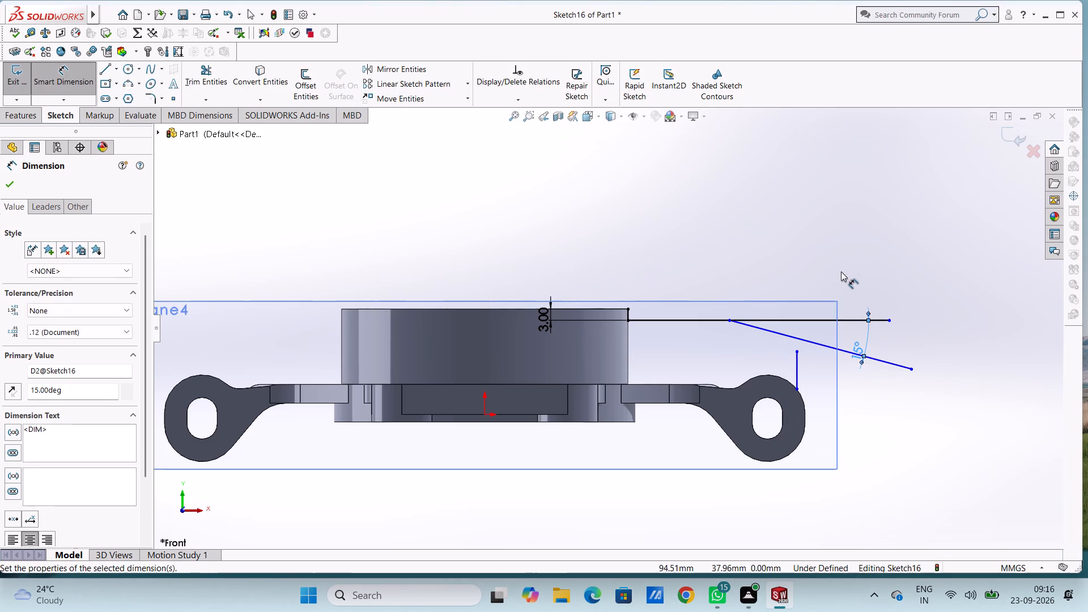
Draw a vertical line about 18 mm long upward from the short vertical line's upper end, crossing the sloping and horizontal lines.
{"action": "key", "text": "Escape"}
{"action": "key", "text": "Escape"}
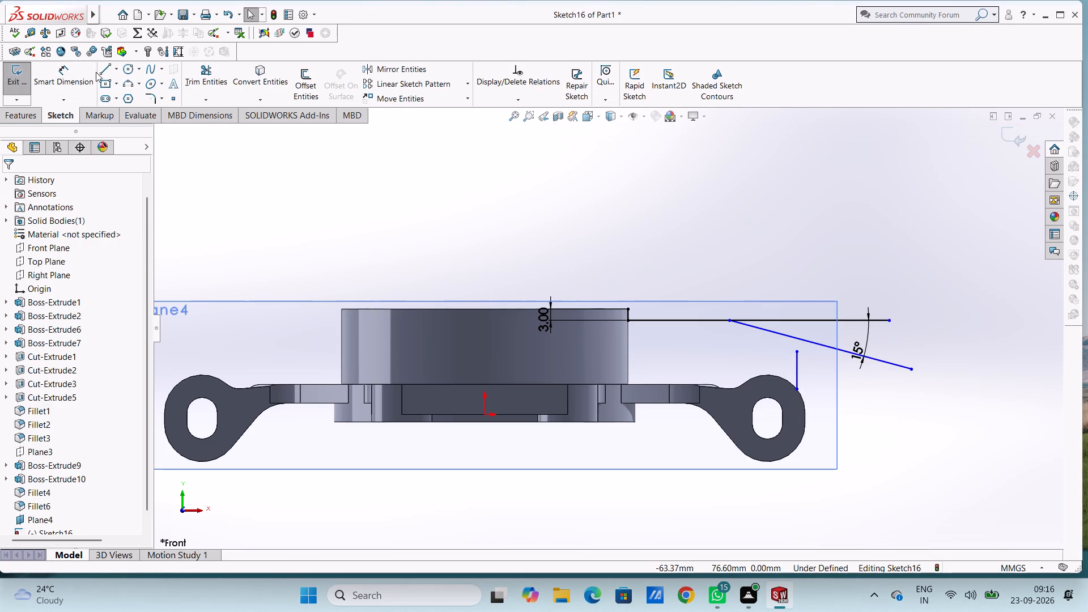
{"action": "left_click", "coordinate": [102, 72]}
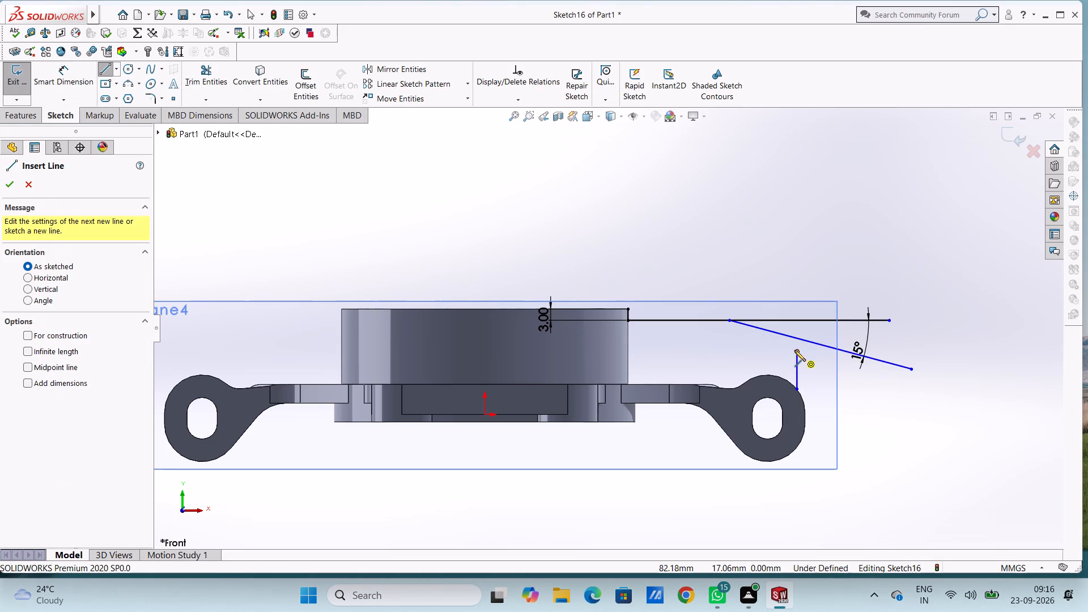
{"action": "left_click", "coordinate": [794, 349]}
{"action": "left_click", "coordinate": [797, 284]}
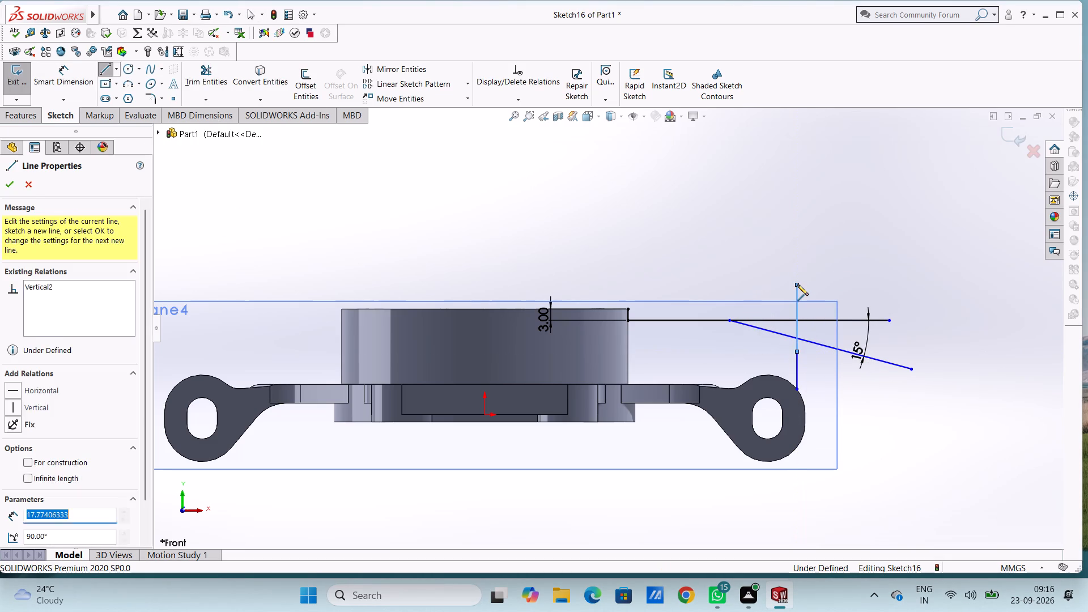
{"action": "key", "text": "Escape"}
{"action": "key", "text": "Escape"}
{"action": "key", "text": "Escape"}
Trim the vertical line above the sloping line, and the sloping line beyond the vertical line, to form a corner.
{"action": "left_click", "coordinate": [207, 71]}
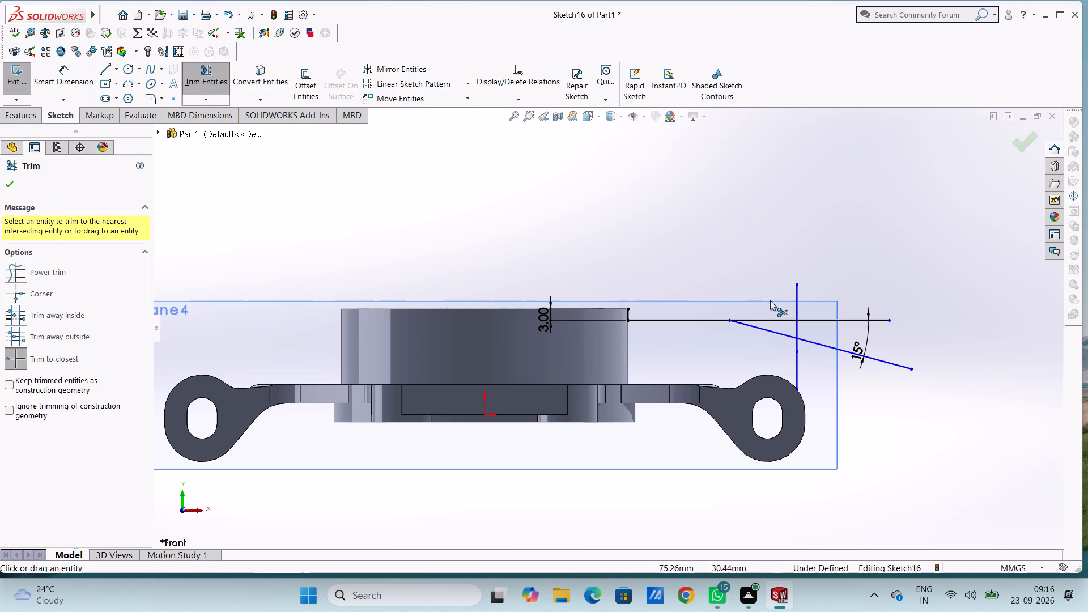
{"action": "left_click", "coordinate": [797, 300]}
{"action": "left_click", "coordinate": [798, 325]}
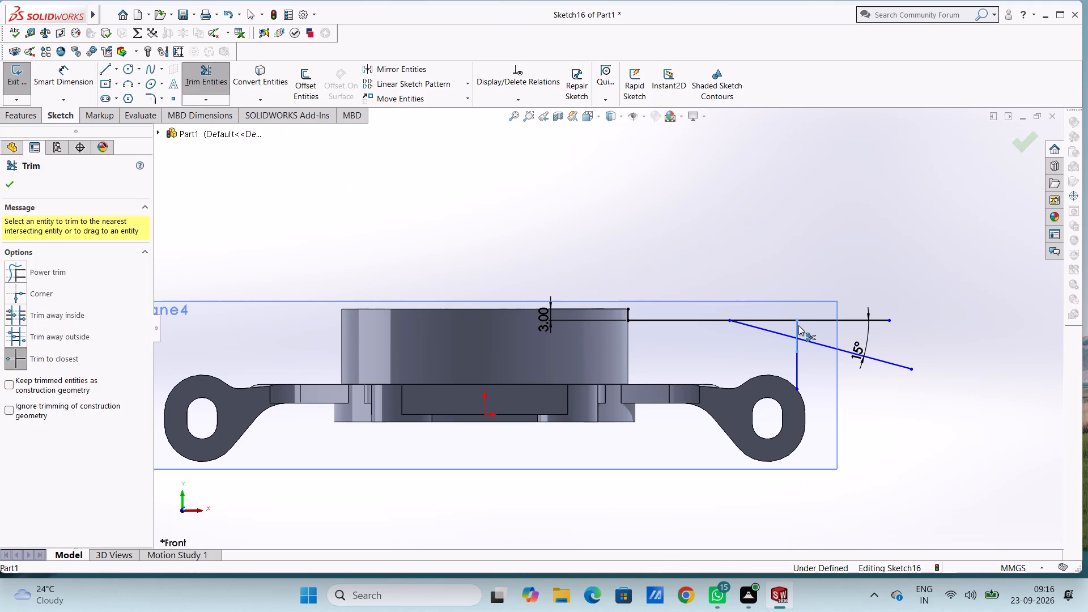
{"action": "key", "text": "Escape"}
{"action": "key", "text": "Escape"}
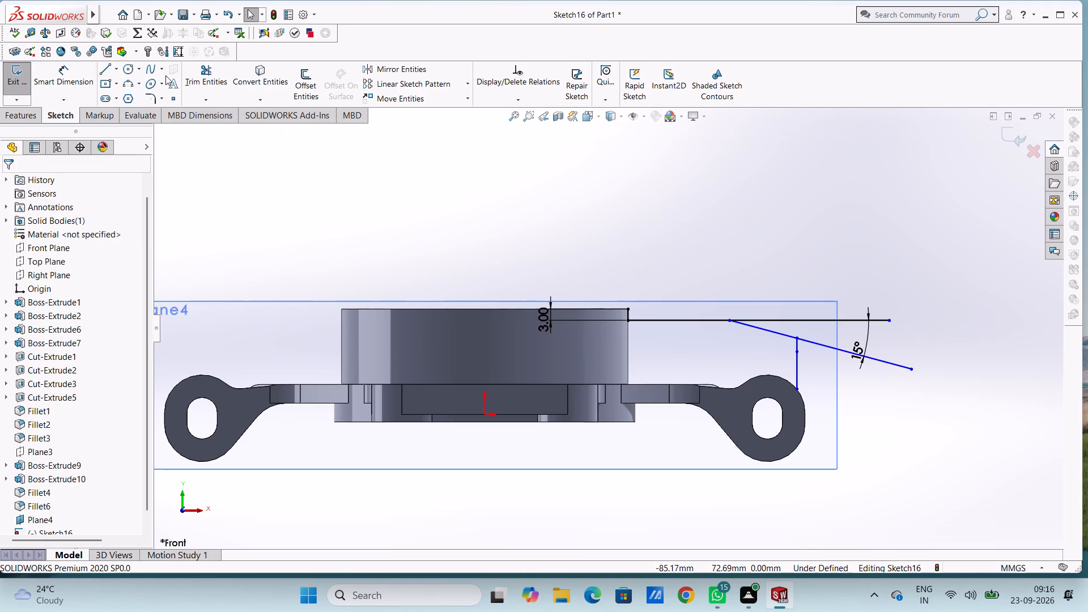
{"action": "left_click", "coordinate": [201, 78]}
{"action": "left_click", "coordinate": [894, 363]}
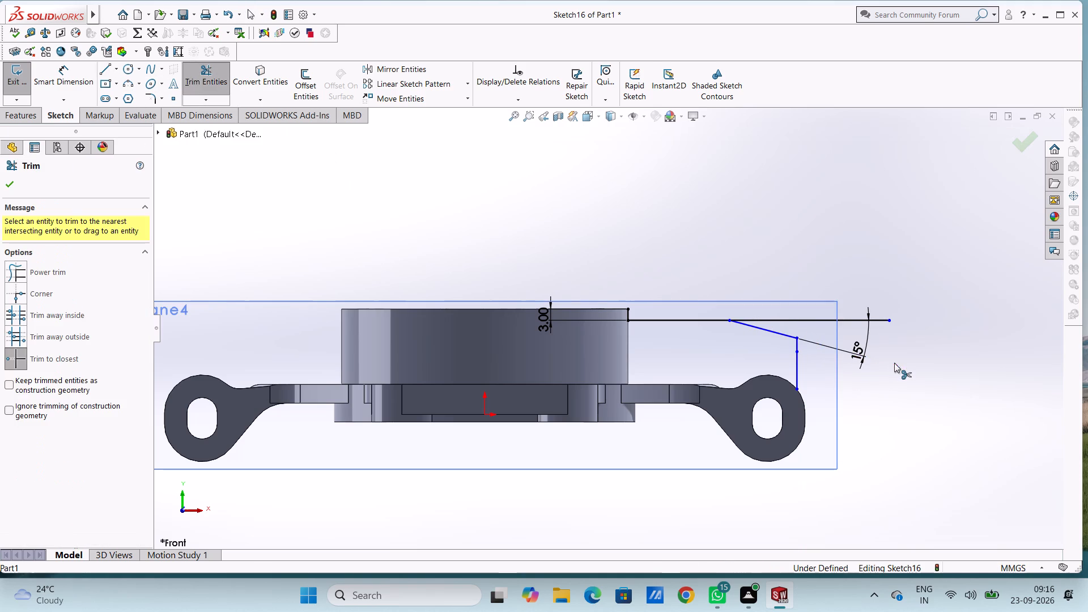
{"action": "key", "text": "Escape"}
{"action": "key", "text": "Escape"}
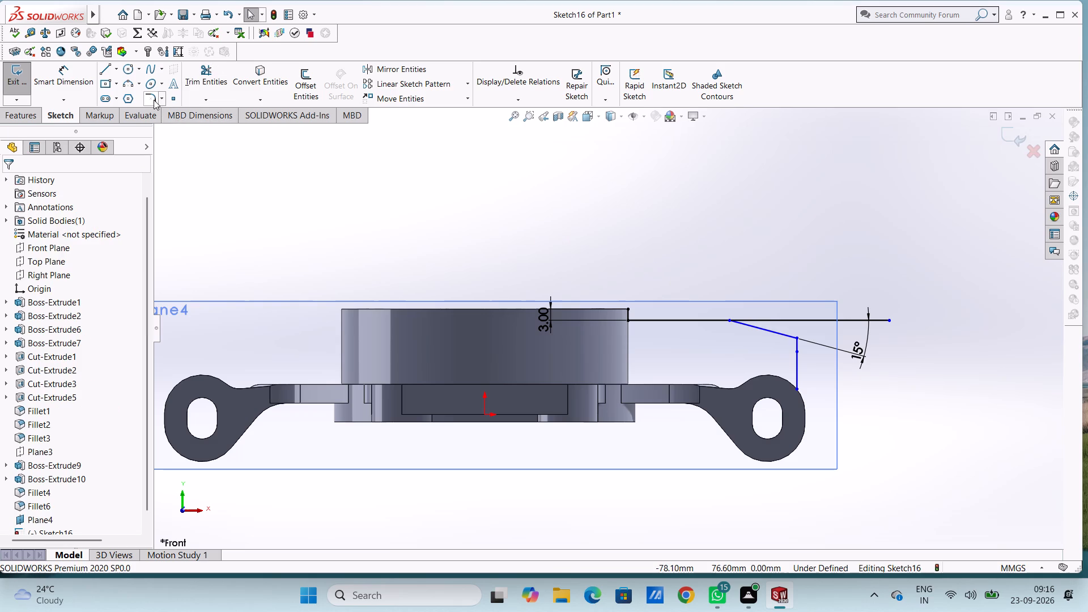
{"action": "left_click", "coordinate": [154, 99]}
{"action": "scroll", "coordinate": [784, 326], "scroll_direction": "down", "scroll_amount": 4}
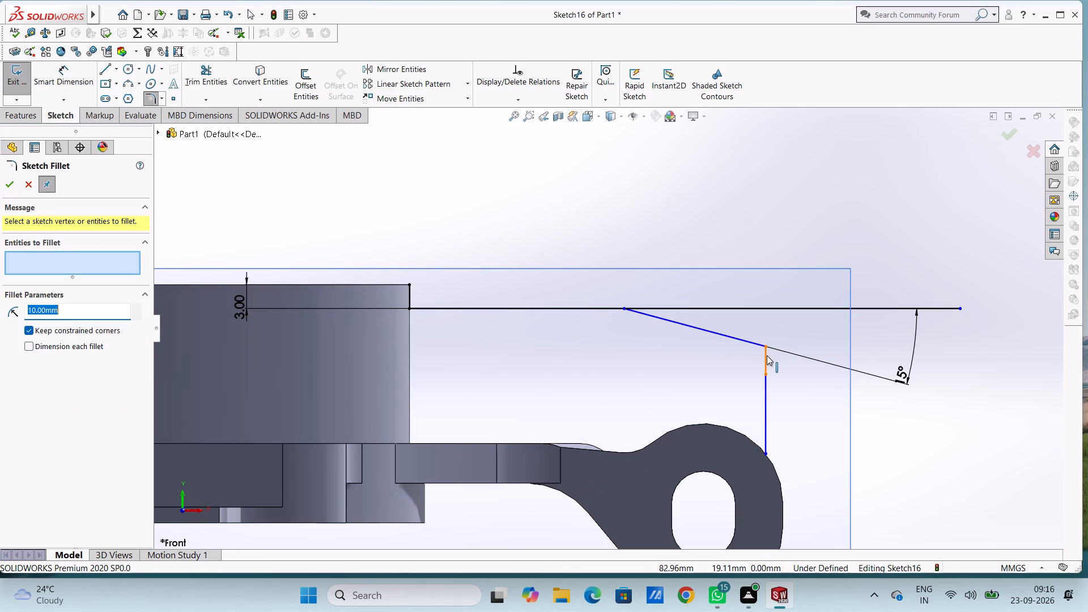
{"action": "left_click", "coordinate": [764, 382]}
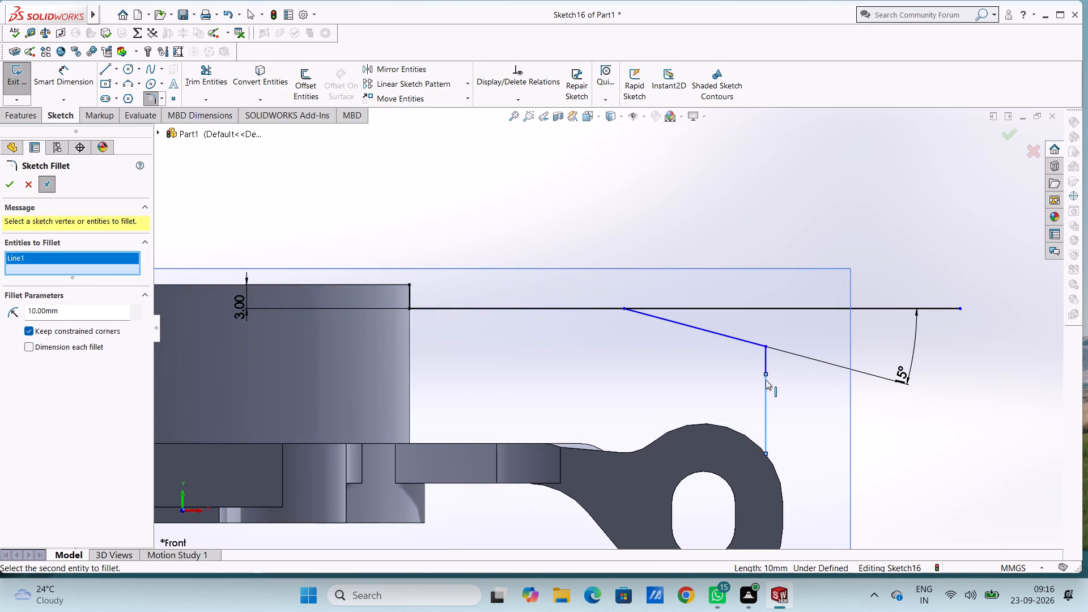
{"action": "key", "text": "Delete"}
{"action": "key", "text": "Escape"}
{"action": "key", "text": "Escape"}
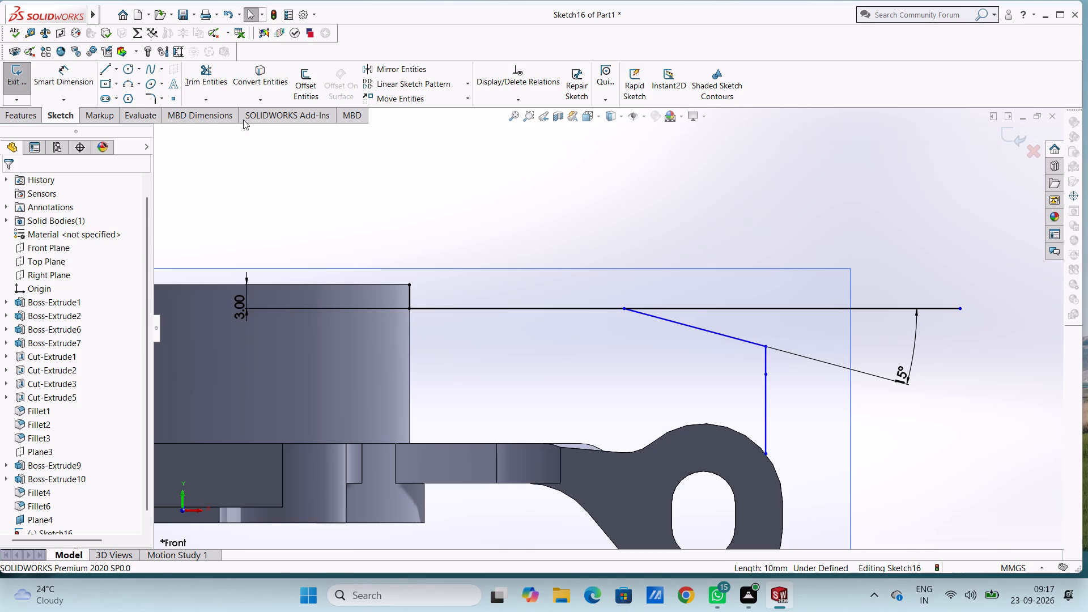
Set the Sketch Fillet radius to 5 mm.
{"action": "left_click", "coordinate": [149, 96]}
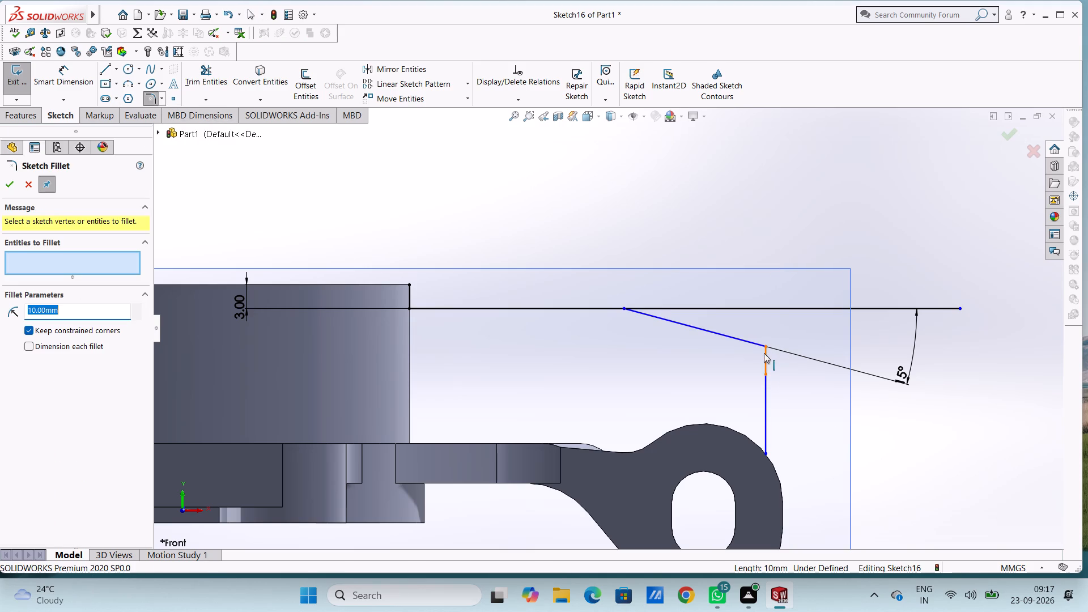
{"action": "key", "text": "5"}
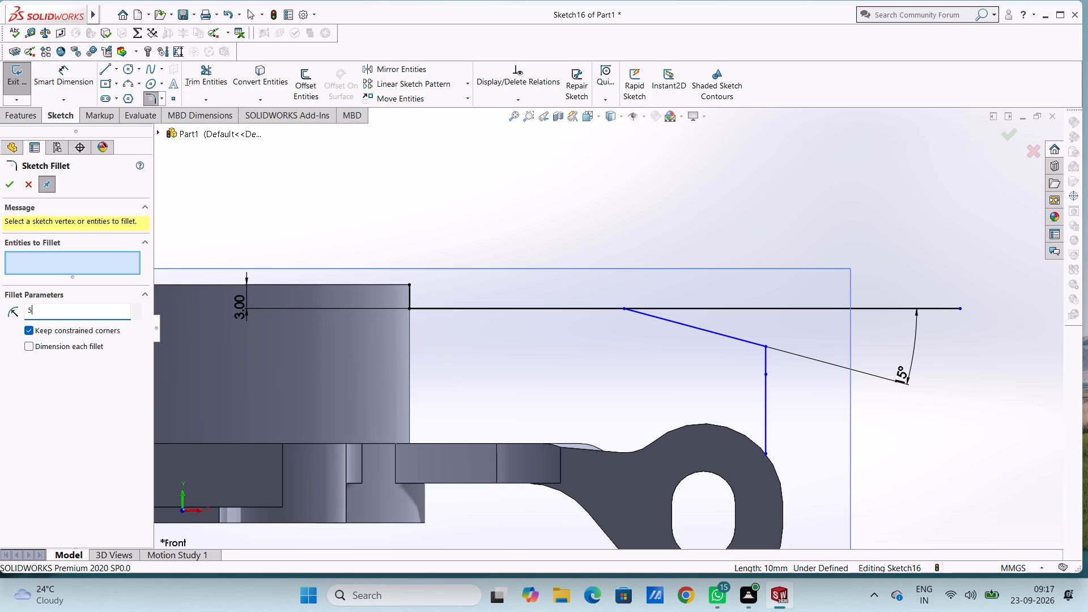
{"action": "key", "text": "Return"}
{"action": "key", "text": "Escape"}
{"action": "key", "text": "Escape"}
{"action": "key", "text": "Escape"}
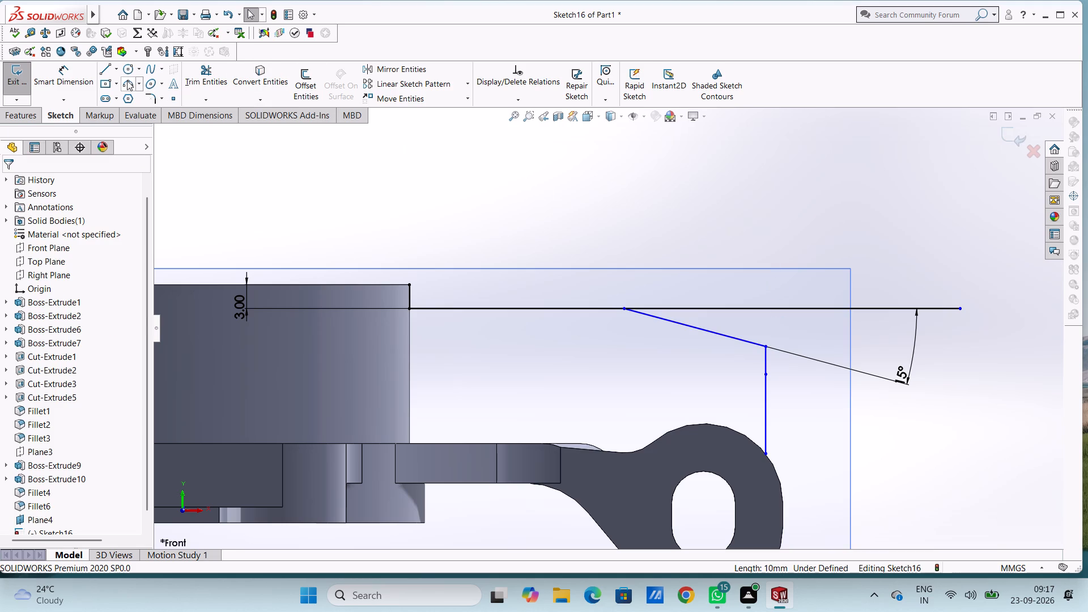
Replace the two stacked vertical segments with a single 13.5 mm vertical line from the sloping line's end to the lug edge.
{"action": "left_click", "coordinate": [766, 361]}
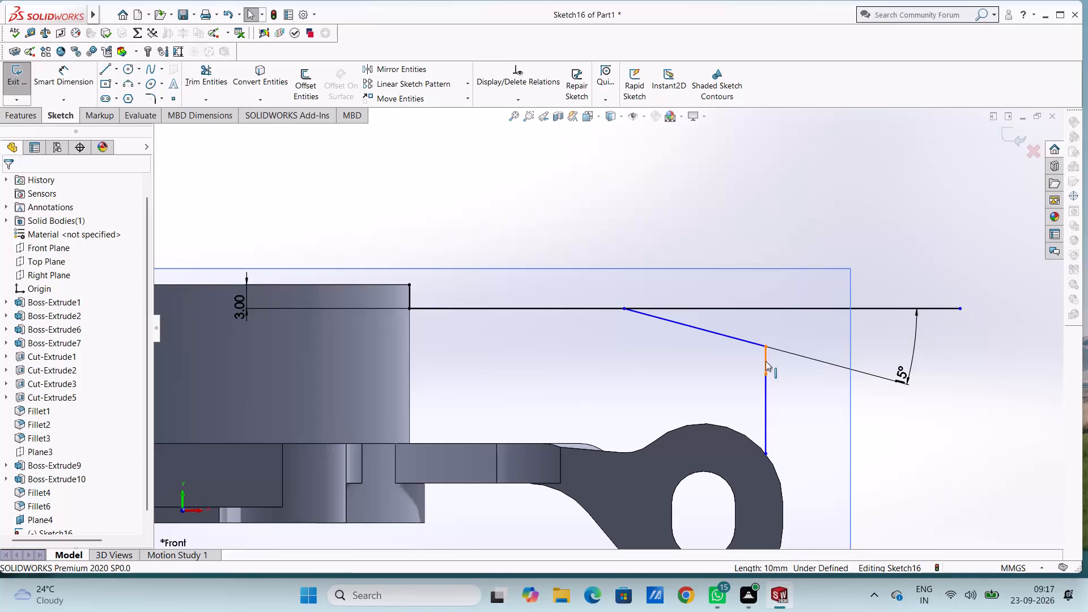
{"action": "key", "text": "Delete"}
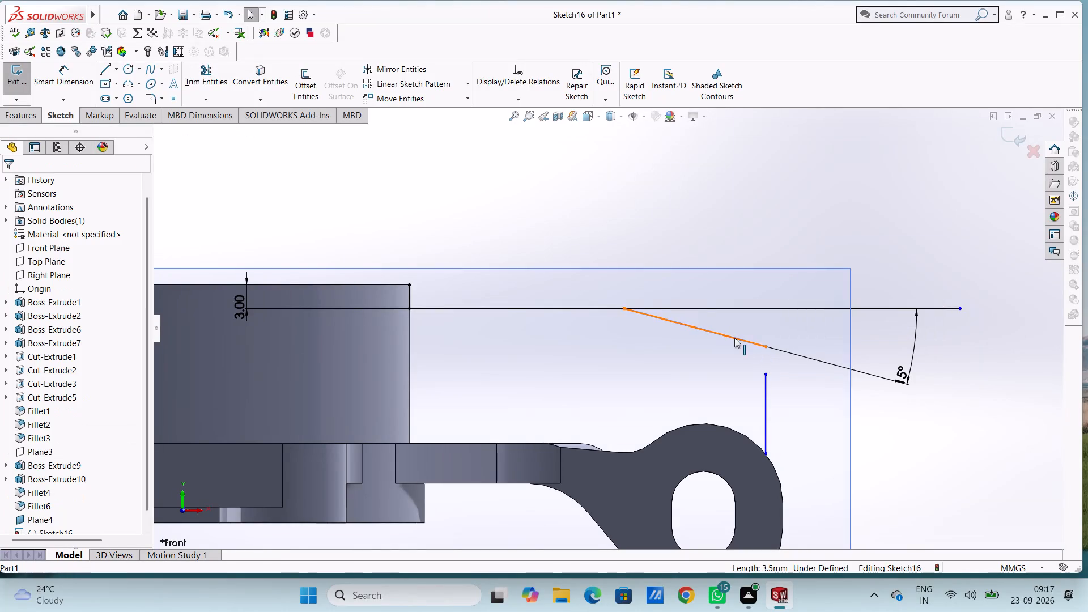
{"action": "left_click", "coordinate": [107, 67]}
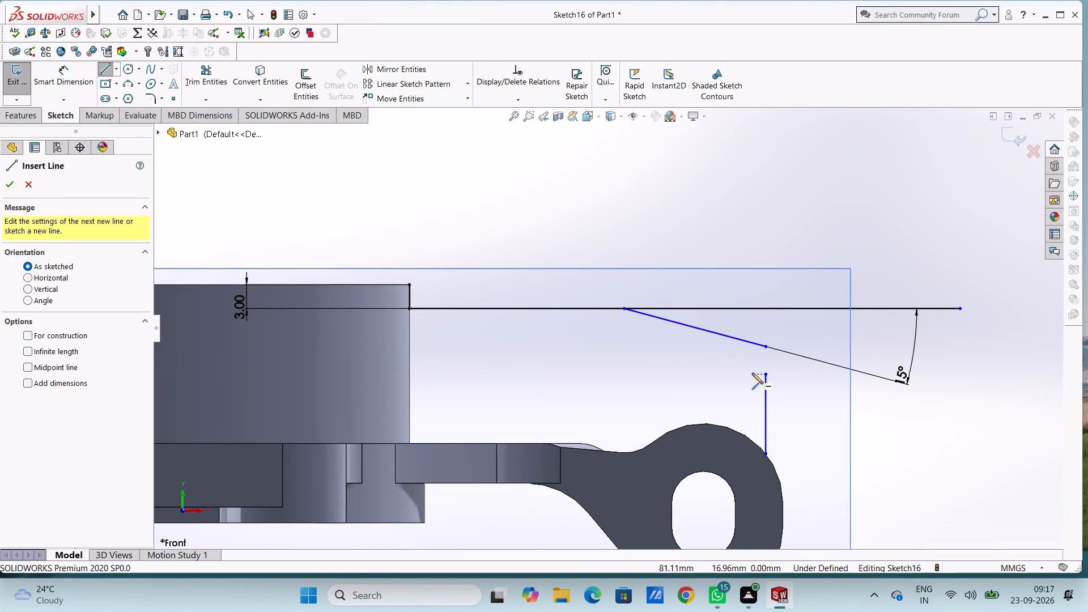
{"action": "left_click", "coordinate": [767, 346]}
{"action": "left_click", "coordinate": [766, 454]}
{"action": "key", "text": "Escape"}
{"action": "key", "text": "Escape"}
{"action": "key", "text": "Escape"}
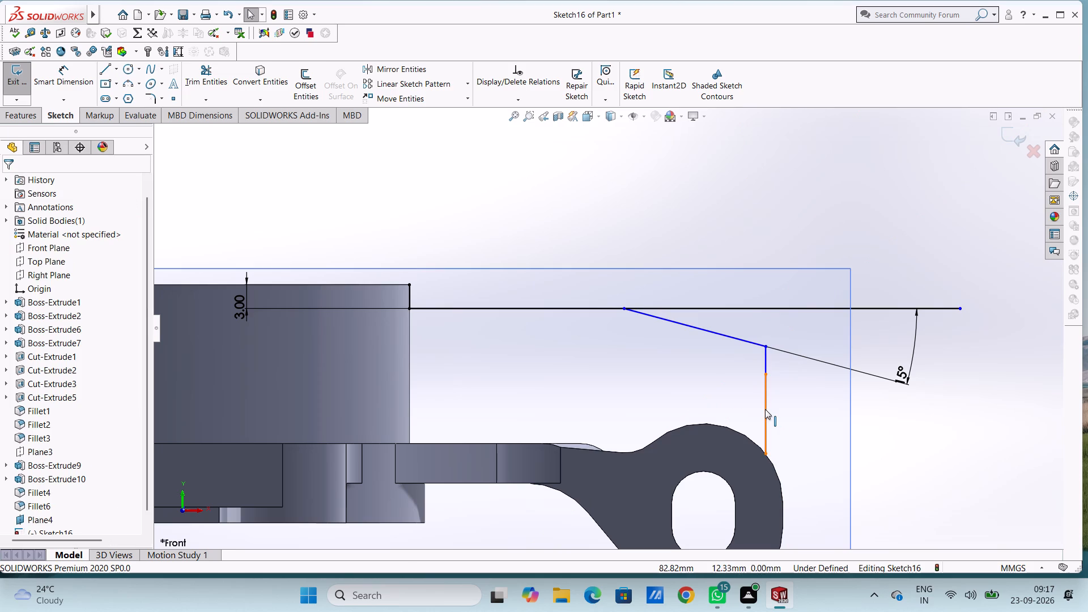
{"action": "left_click", "coordinate": [765, 409]}
{"action": "key", "text": "Delete"}
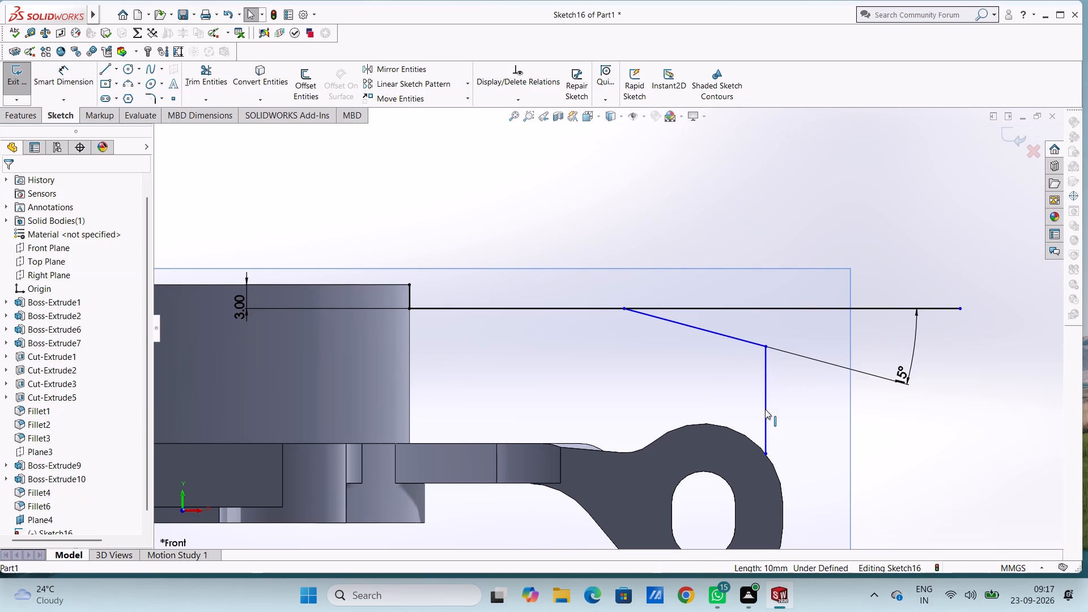
Fillet the corner between the sloping line and the vertical line with a 5 mm radius.
{"action": "left_click", "coordinate": [149, 96]}
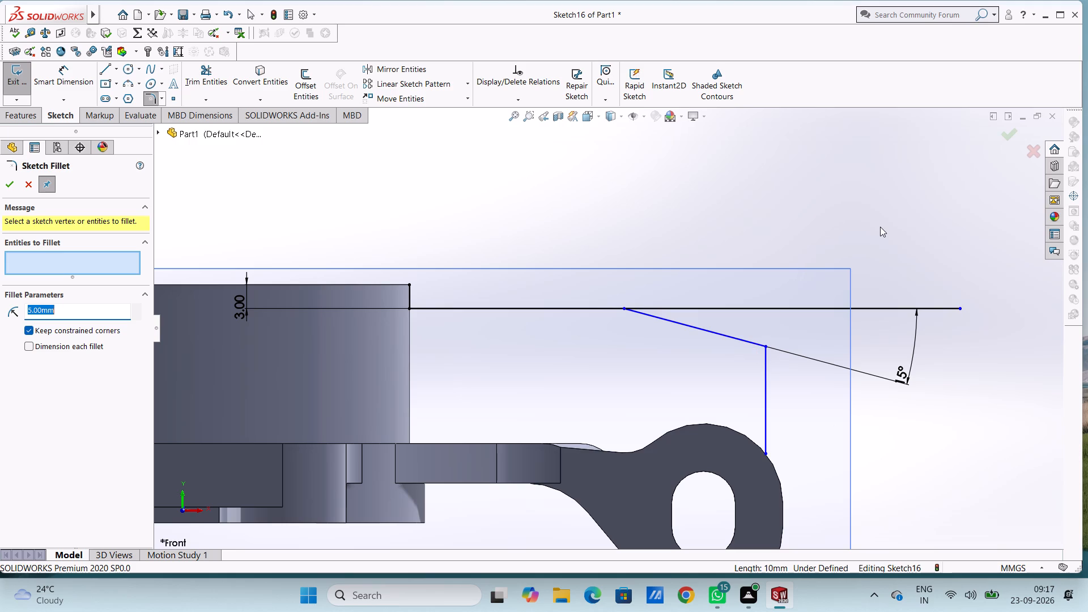
{"action": "left_click", "coordinate": [764, 345]}
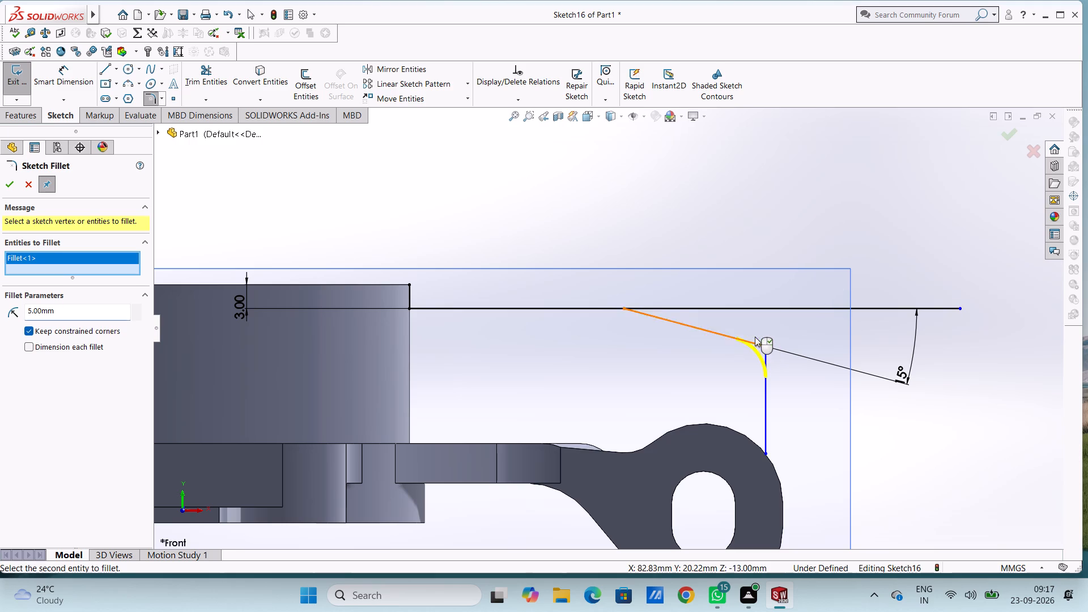
{"action": "left_click", "coordinate": [10, 188]}
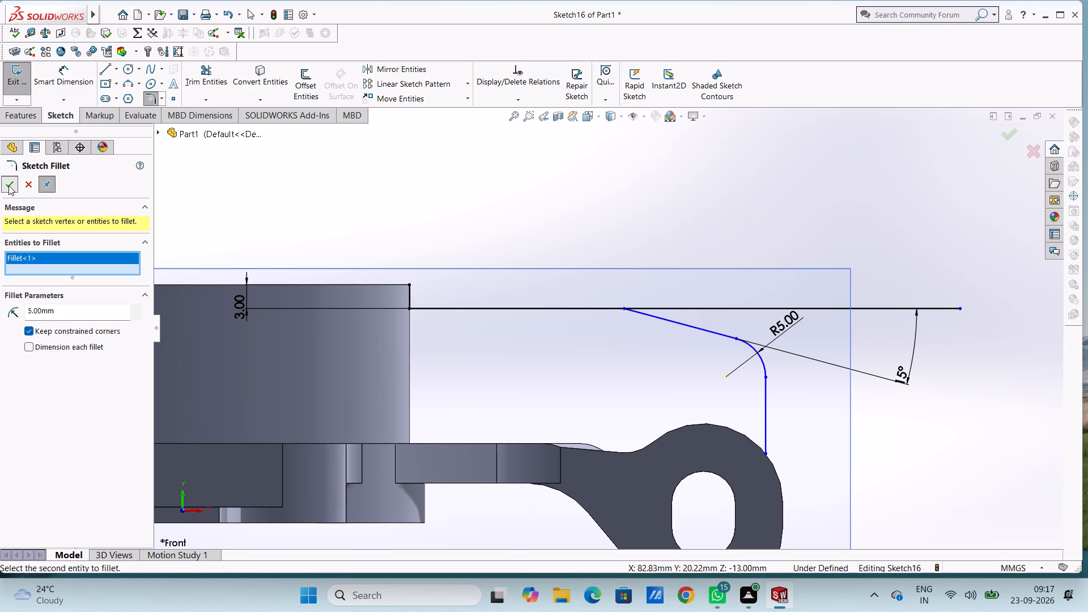
{"action": "left_click", "coordinate": [8, 185]}
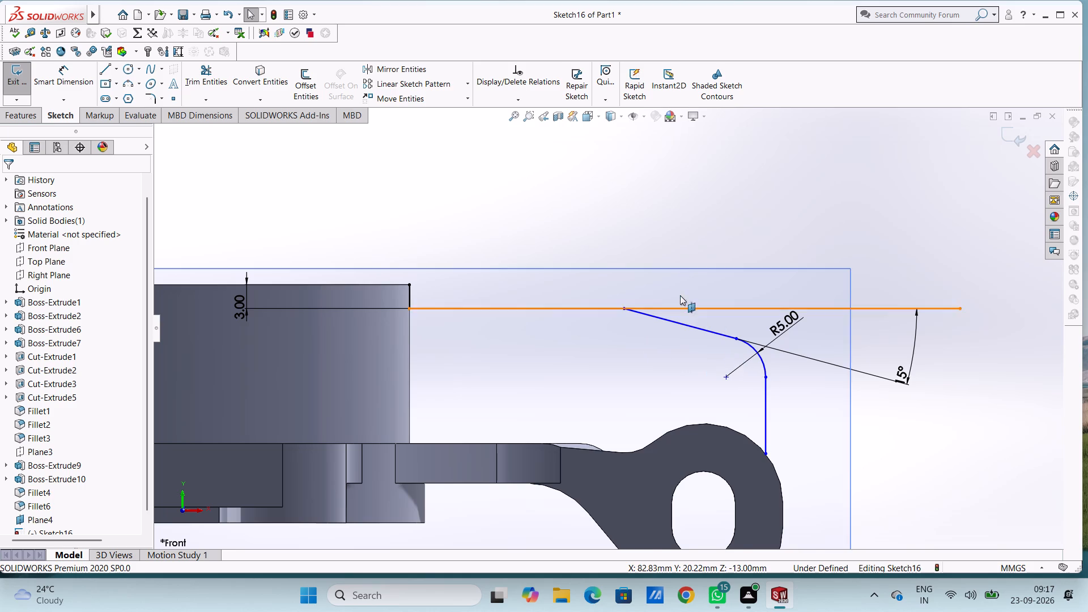
Fillet the corner between the horizontal line and the sloping line with a 30 mm radius.
{"action": "scroll", "coordinate": [668, 290], "scroll_direction": "down", "scroll_amount": 3}
{"action": "left_click", "coordinate": [151, 96]}
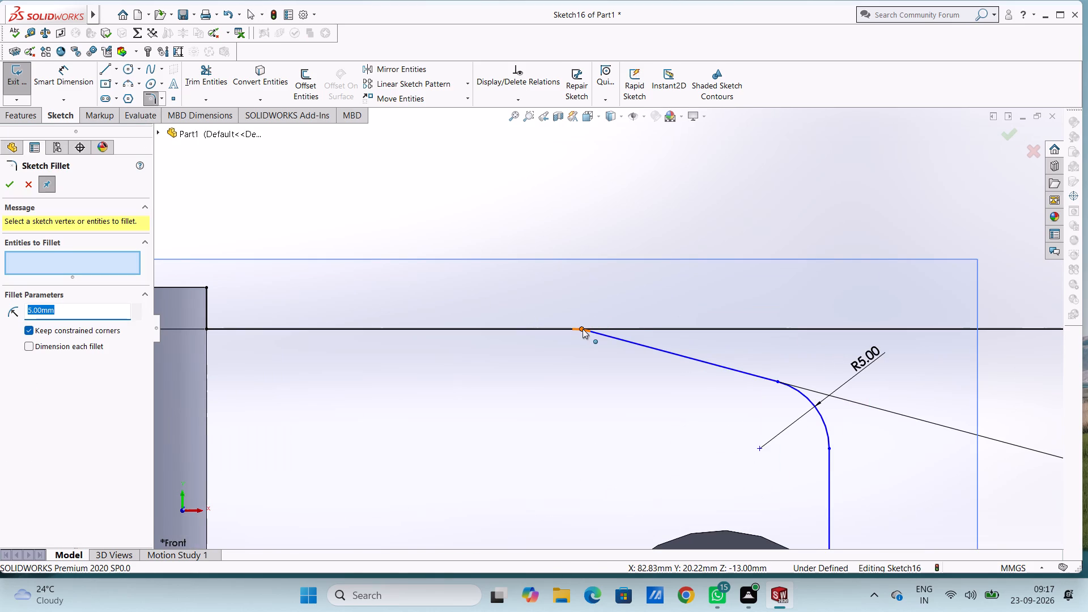
{"action": "type", "text": "30"}
{"action": "key", "text": "Return"}
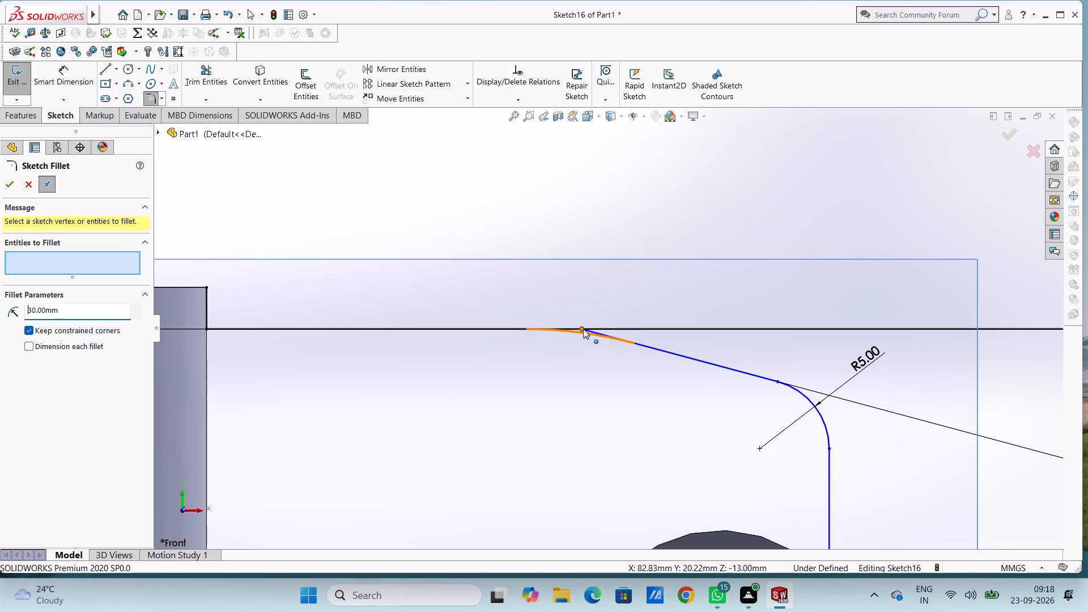
{"action": "left_click", "coordinate": [583, 328]}
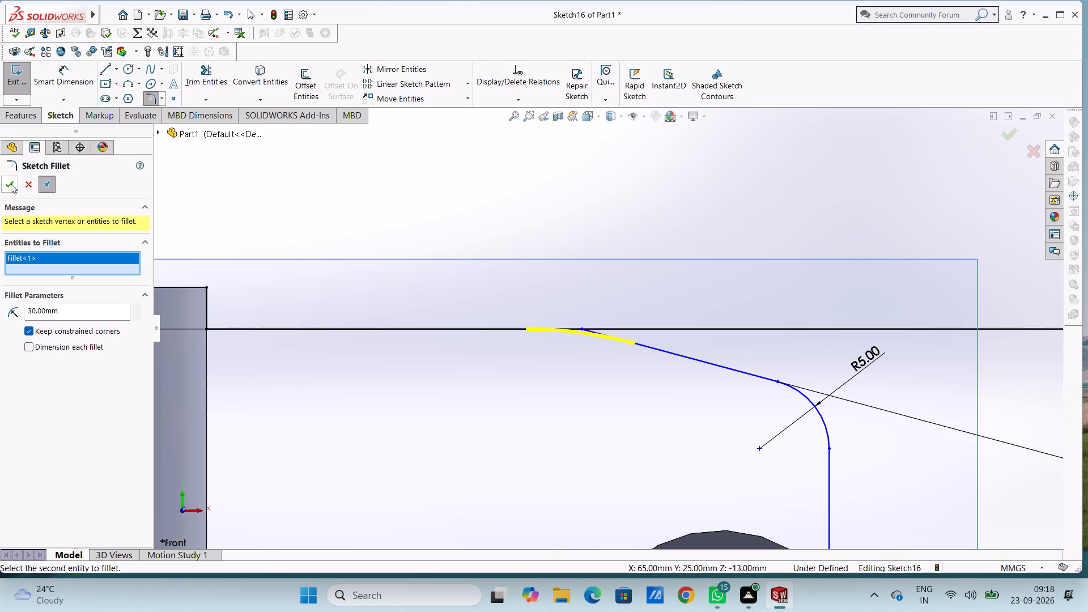
{"action": "left_click", "coordinate": [10, 184]}
{"action": "left_click", "coordinate": [10, 184]}
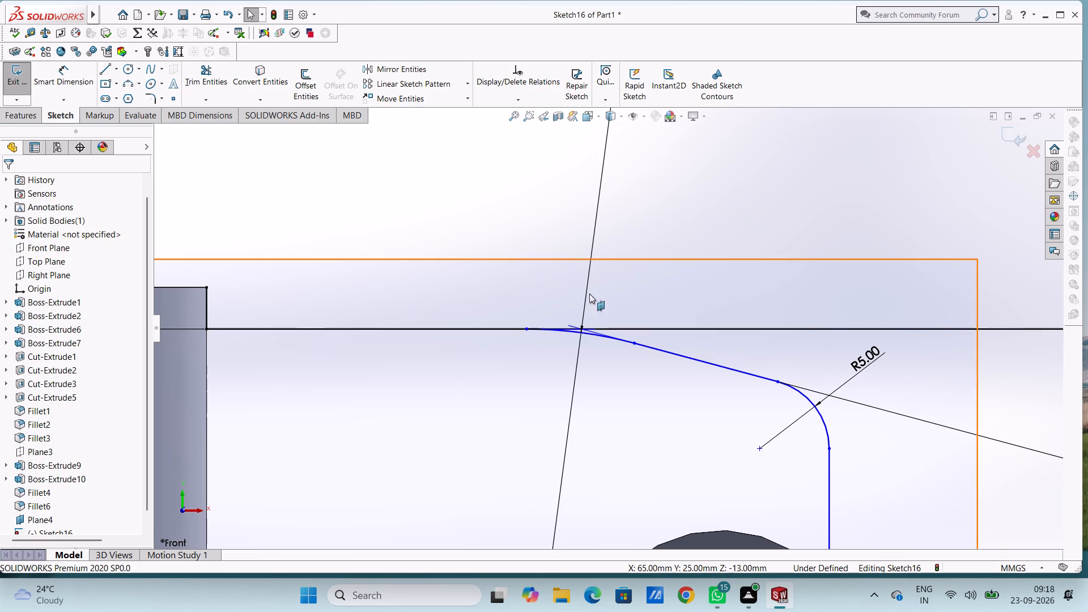
Trim away the horizontal line's excess beyond the 30 mm fillet.
{"action": "left_click", "coordinate": [199, 71]}
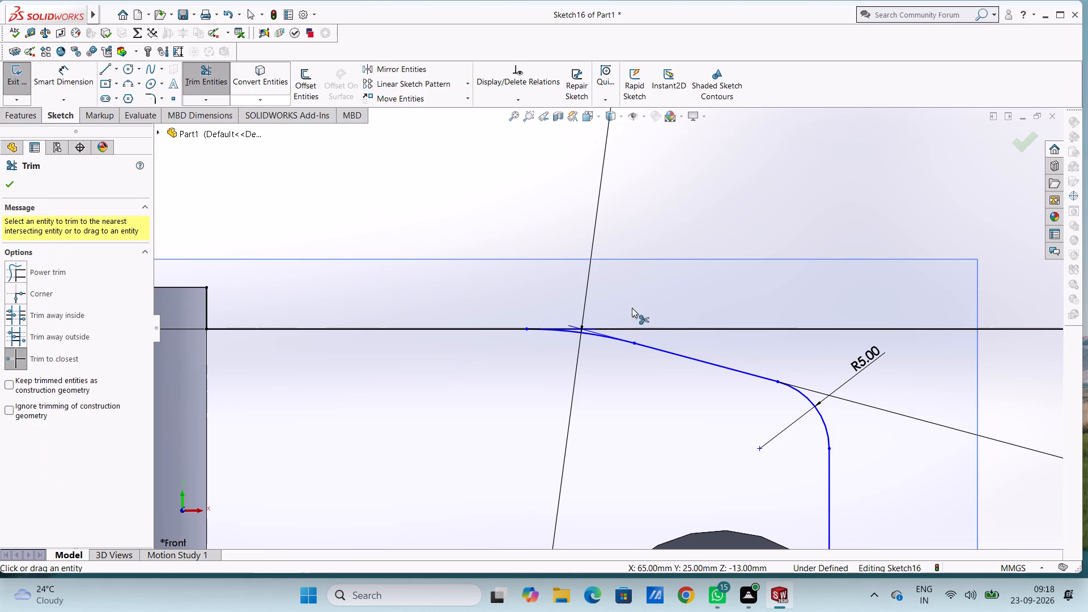
{"action": "left_click", "coordinate": [639, 329]}
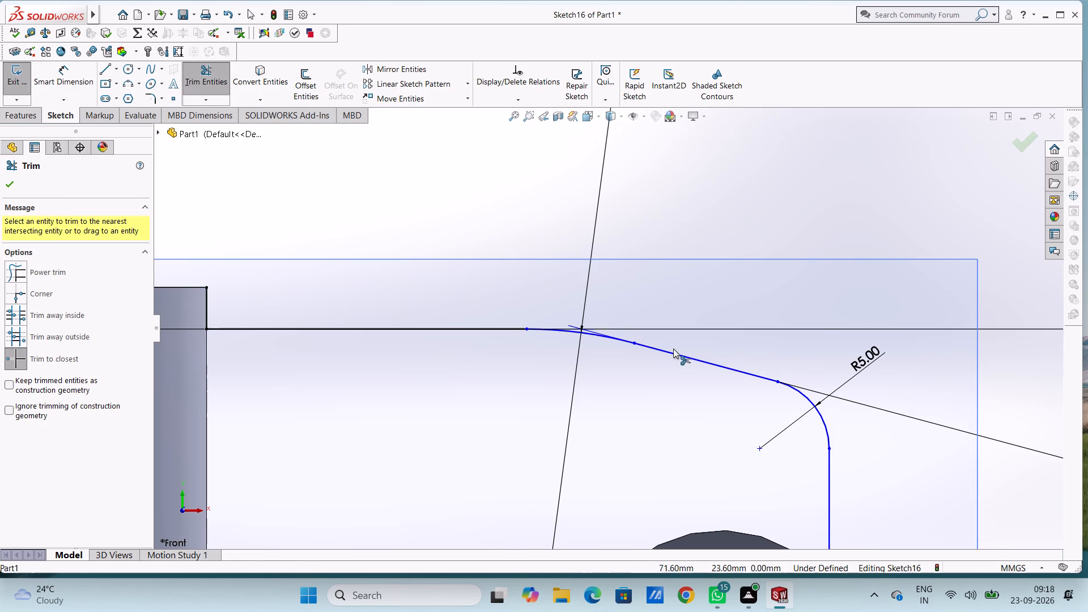
{"action": "scroll", "coordinate": [673, 347], "scroll_direction": "up", "scroll_amount": 4}
{"action": "left_click", "coordinate": [796, 325]}
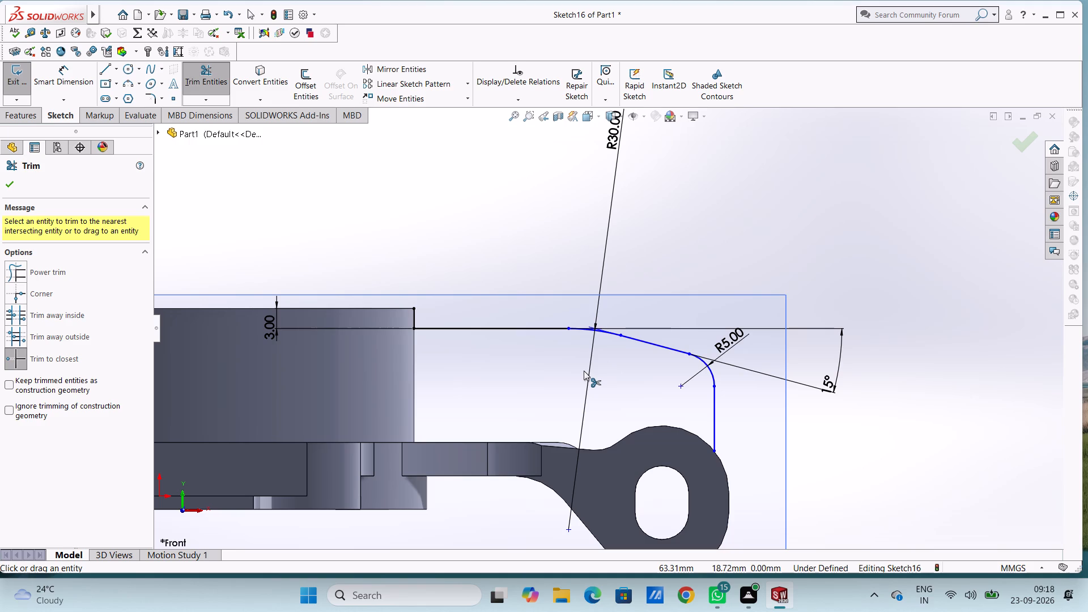
{"action": "key", "text": "Escape"}
{"action": "key", "text": "Escape"}
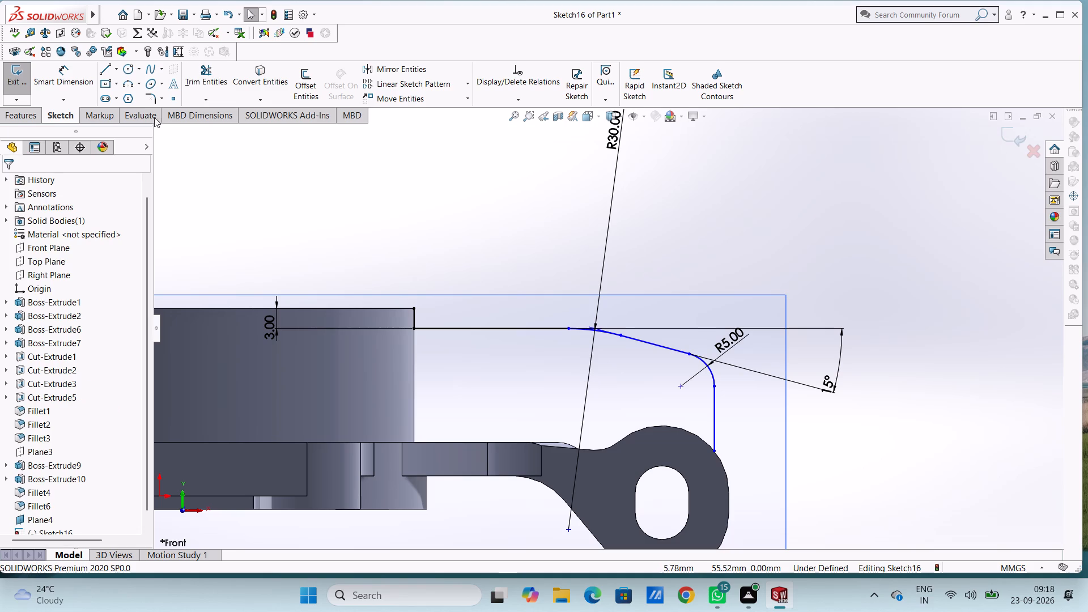
Sketch a circle of 3 mm radius inside the profile, vertically aligned above the centre of the right lug's slot.
{"action": "left_click", "coordinate": [128, 66]}
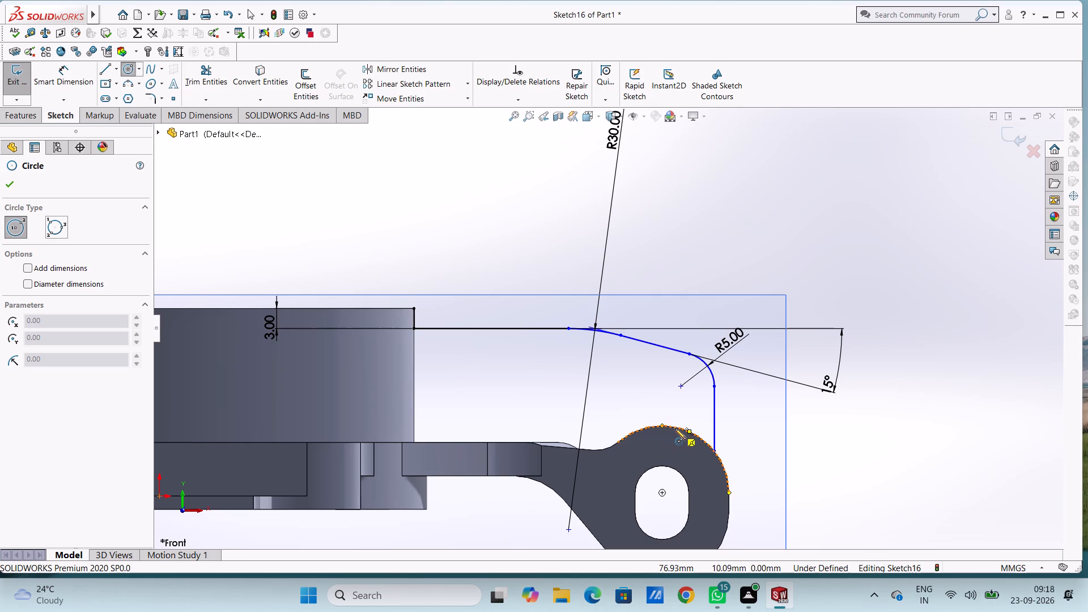
{"action": "left_click", "coordinate": [662, 386]}
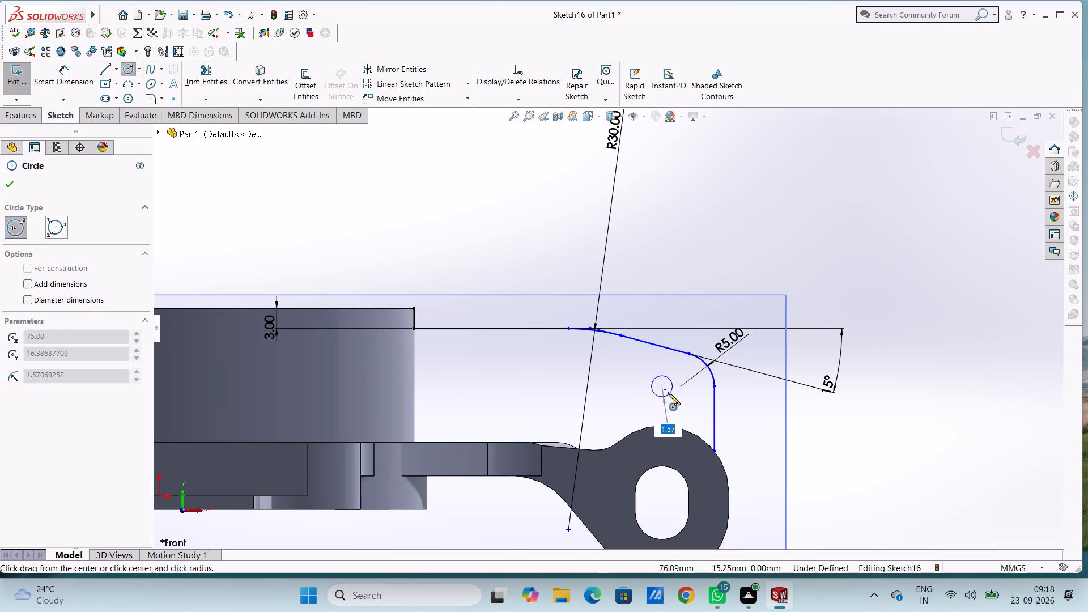
{"action": "key", "text": "3"}
{"action": "key", "text": "Return"}
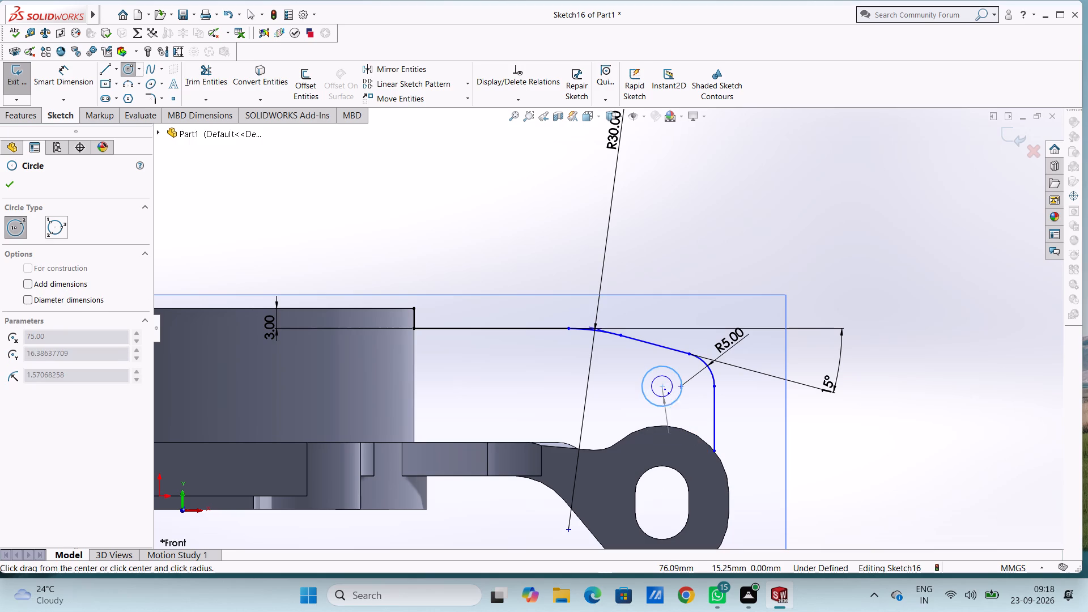
{"action": "key", "text": "Escape"}
{"action": "key", "text": "Escape"}
{"action": "key", "text": "Escape"}
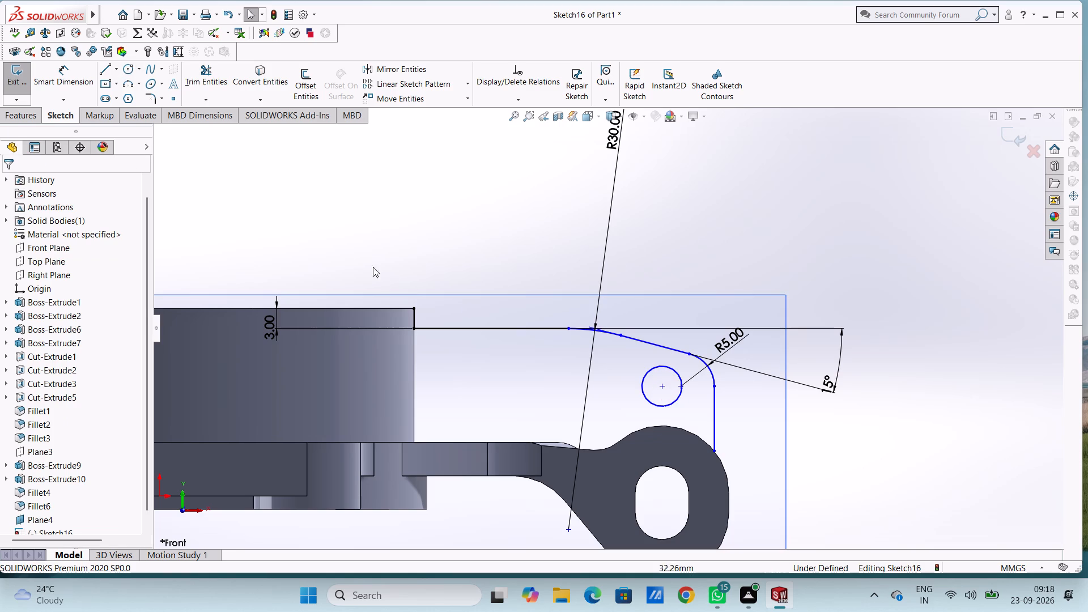
Dimension the new circle above the lug with a 3 mm diameter.
{"action": "left_click", "coordinate": [53, 75]}
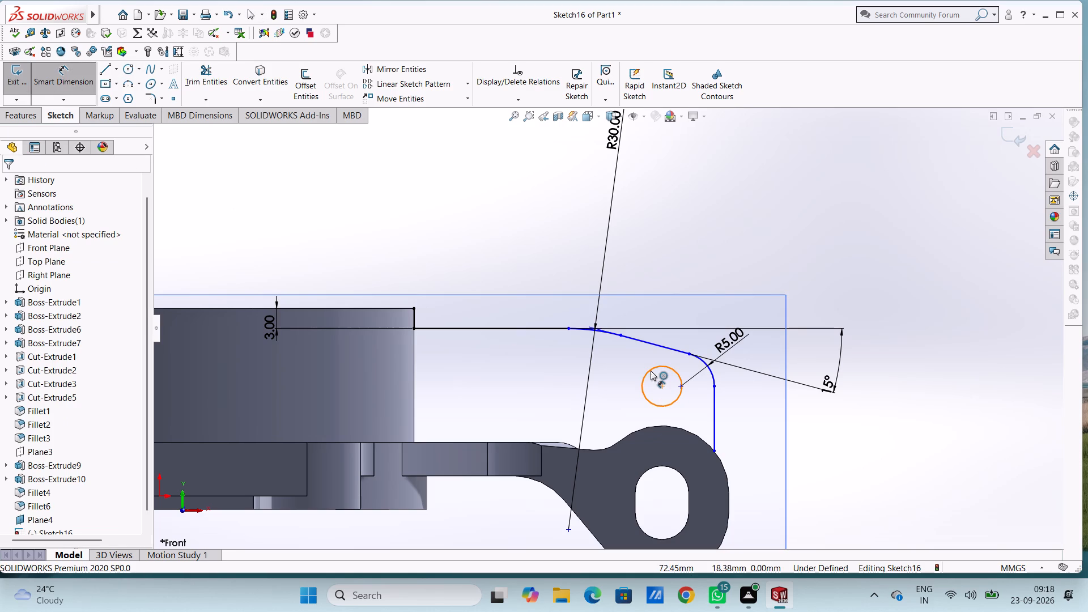
{"action": "left_click", "coordinate": [652, 372]}
{"action": "left_click", "coordinate": [906, 258]}
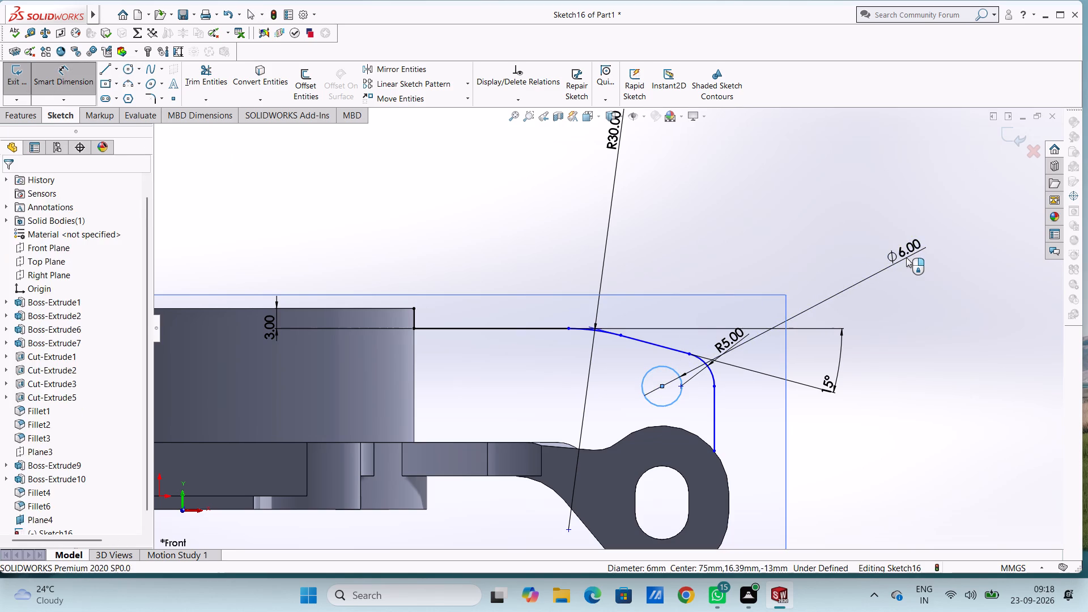
{"action": "key", "text": "3"}
{"action": "key", "text": "Return"}
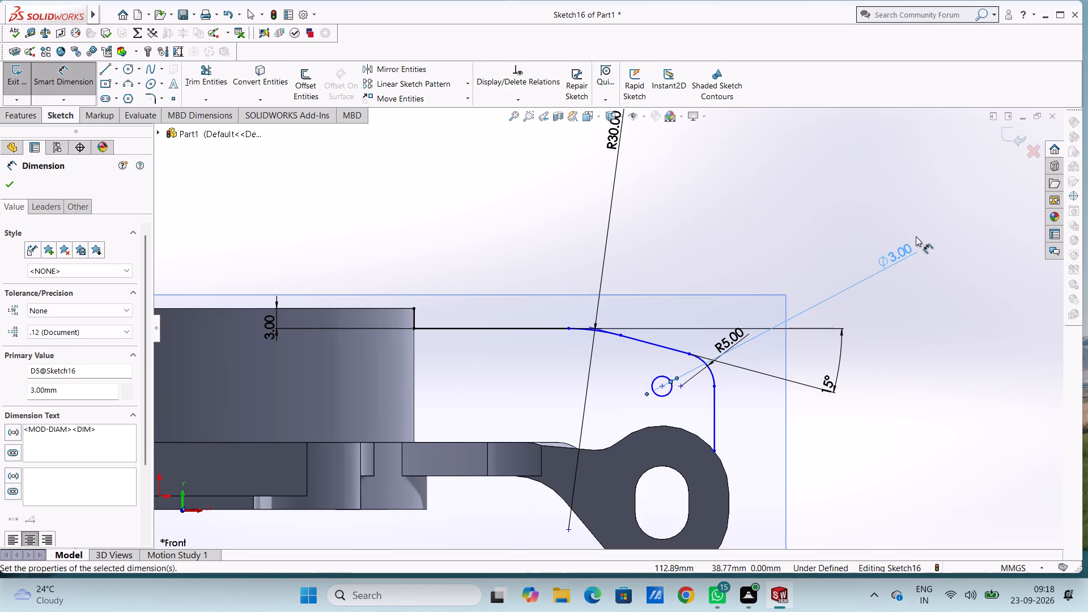
{"action": "left_click", "coordinate": [823, 215]}
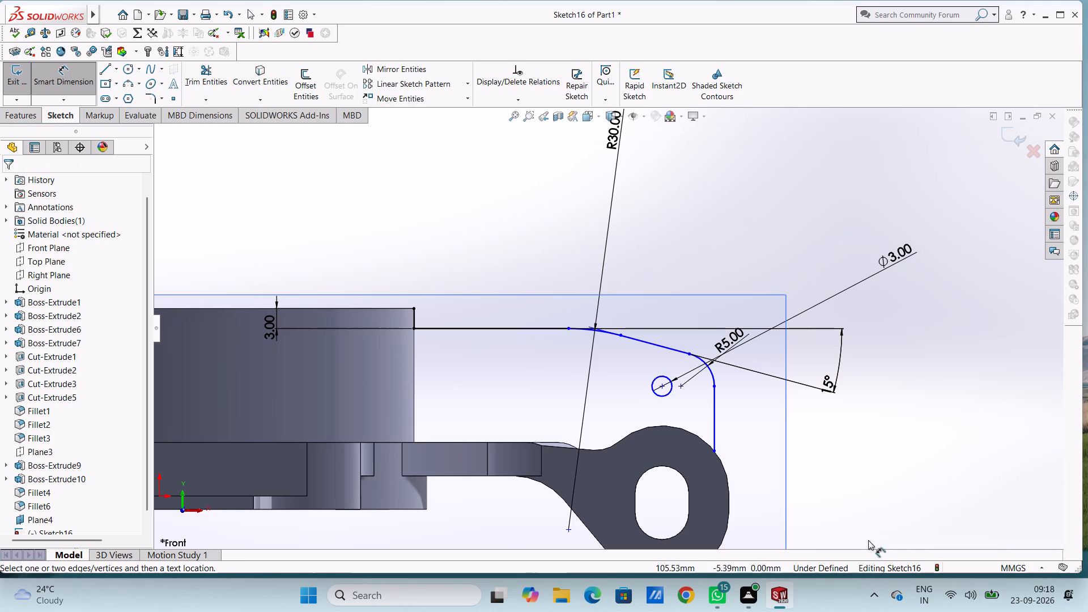
{"action": "key", "text": "Escape"}
{"action": "key", "text": "Escape"}
Sketch a 17 mm vertical line down the housing side from the profile's corner, continuing about 16.7 mm horizontally along the flange top.
{"action": "scroll", "coordinate": [860, 490], "scroll_direction": "up", "scroll_amount": 4}
{"action": "scroll", "coordinate": [346, 414], "scroll_direction": "down", "scroll_amount": 2}
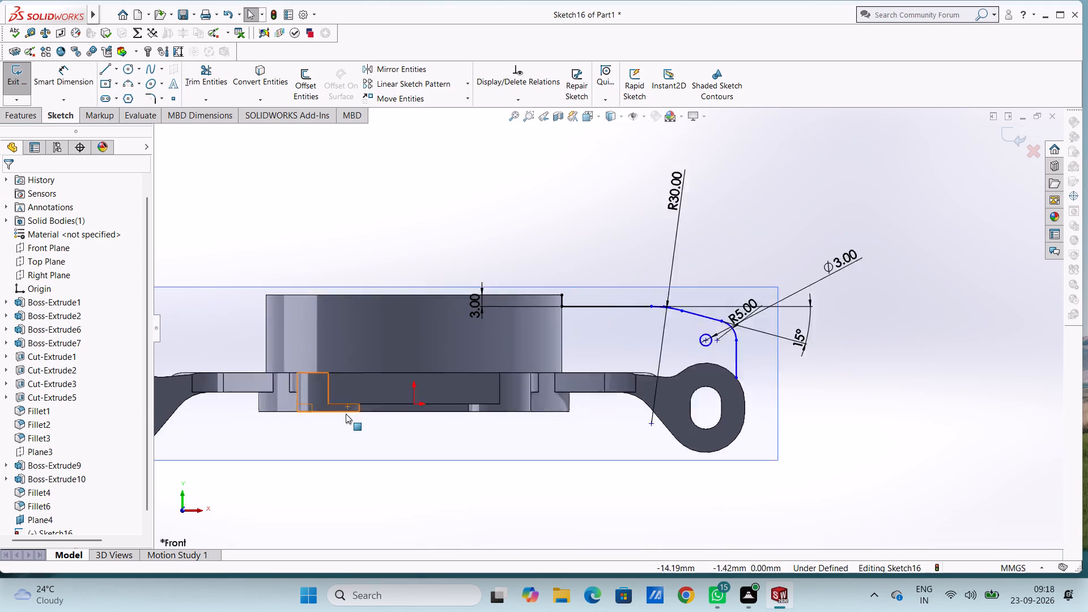
{"action": "scroll", "coordinate": [346, 414], "scroll_direction": "down", "scroll_amount": 2}
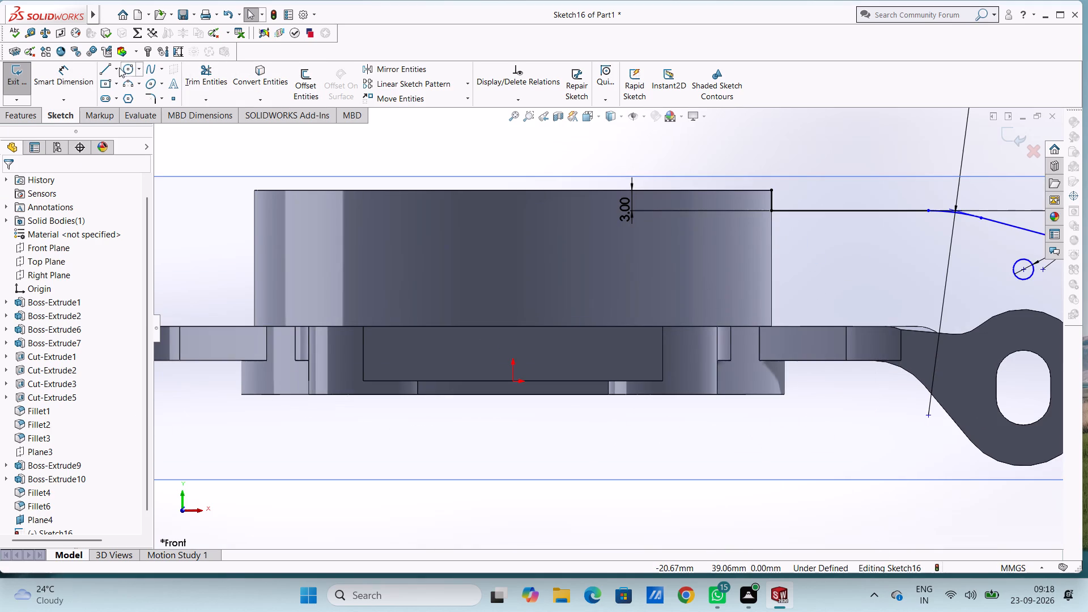
{"action": "left_click", "coordinate": [109, 67]}
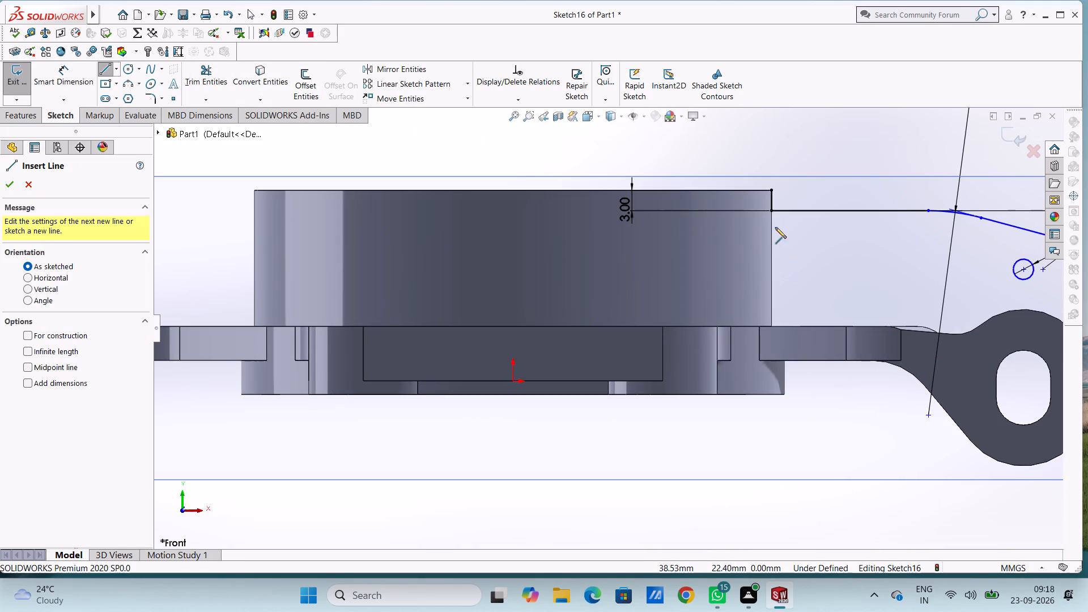
{"action": "left_click", "coordinate": [771, 210]}
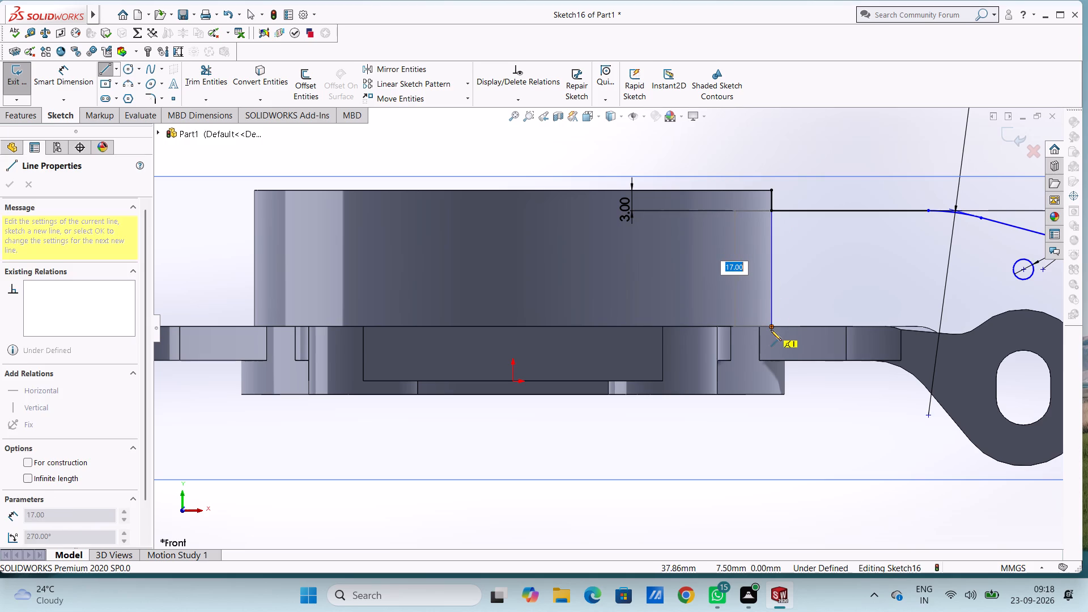
{"action": "left_click", "coordinate": [771, 327]}
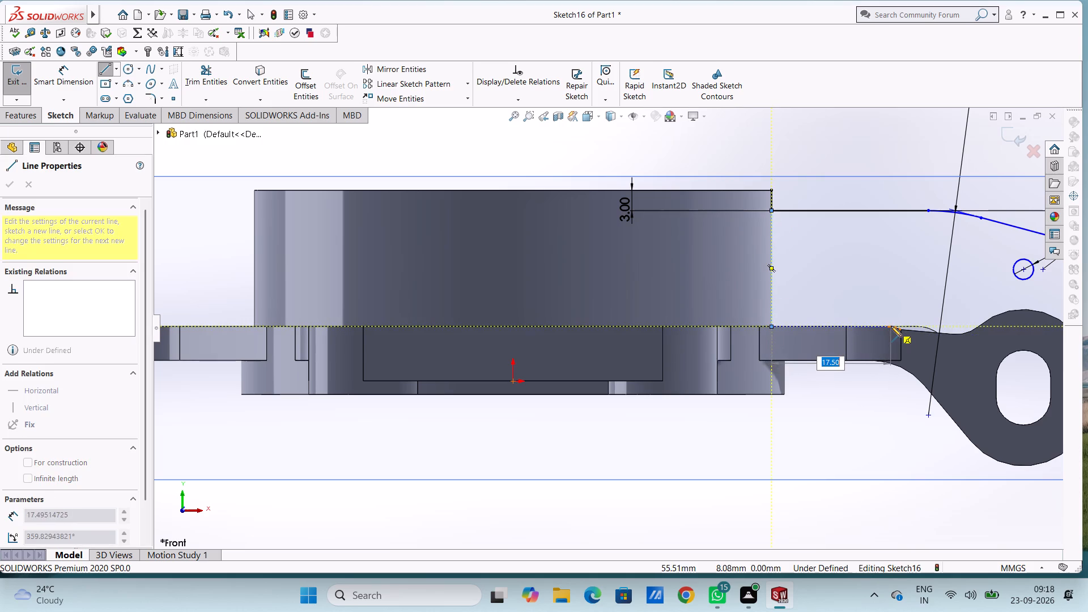
{"action": "scroll", "coordinate": [883, 331], "scroll_direction": "down", "scroll_amount": 4}
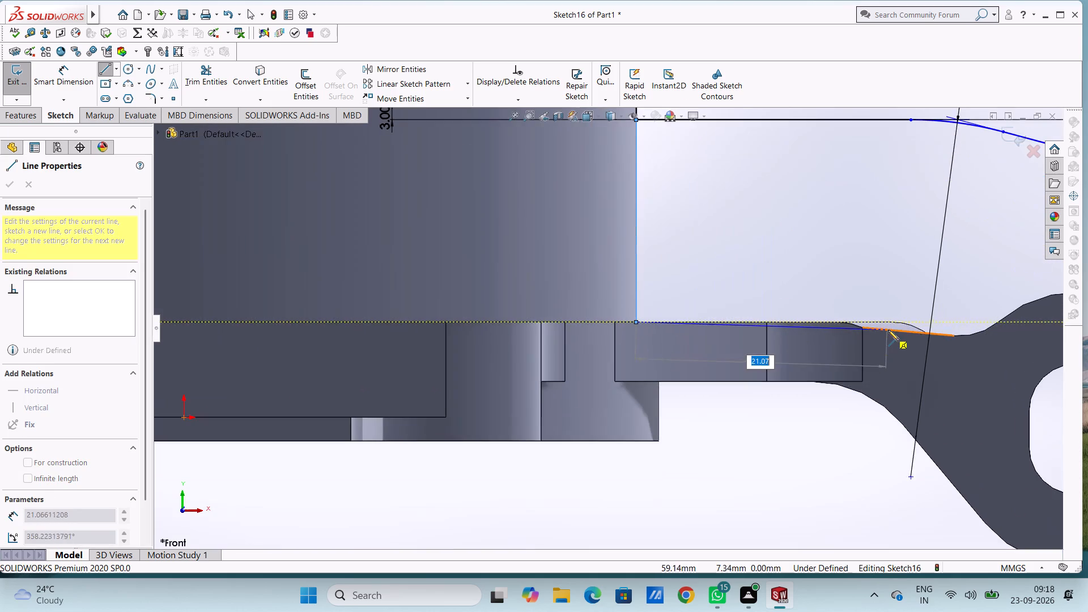
{"action": "scroll", "coordinate": [847, 312], "scroll_direction": "down", "scroll_amount": 2}
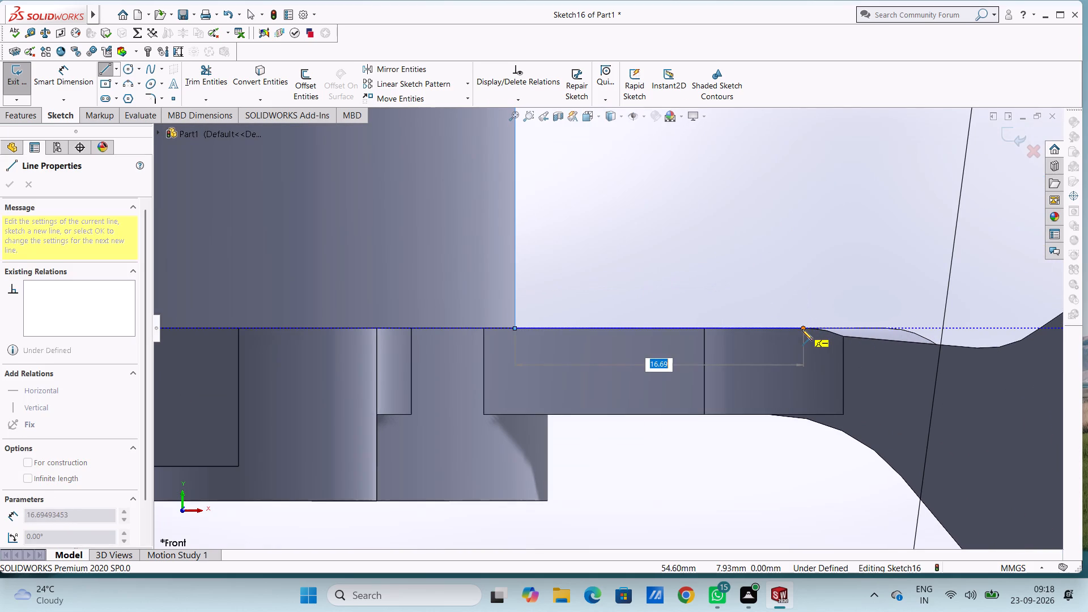
{"action": "left_click", "coordinate": [802, 329]}
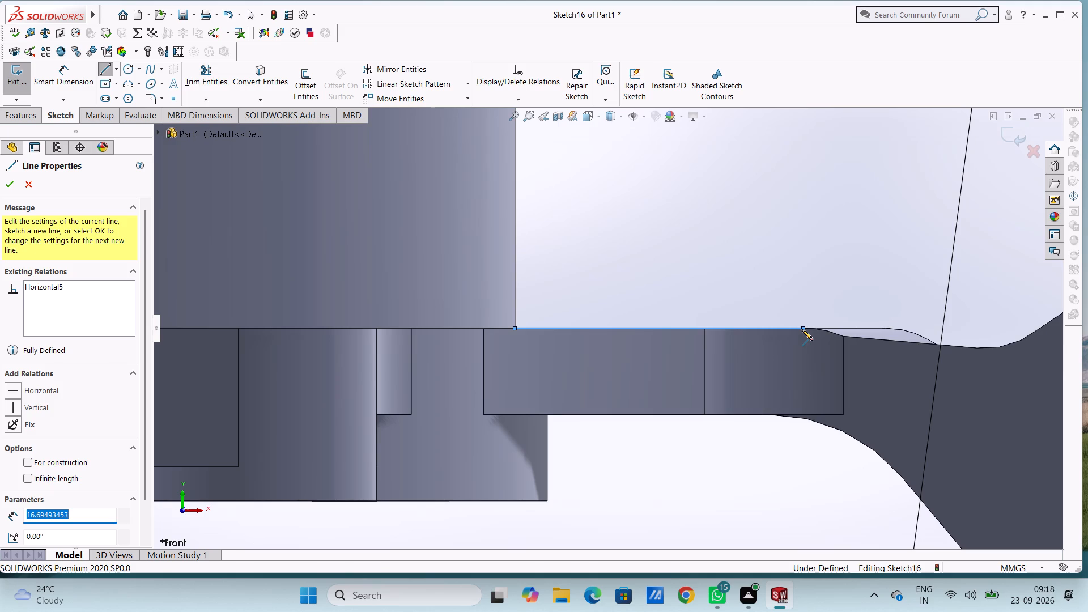
{"action": "key", "text": "Escape"}
{"action": "key", "text": "Escape"}
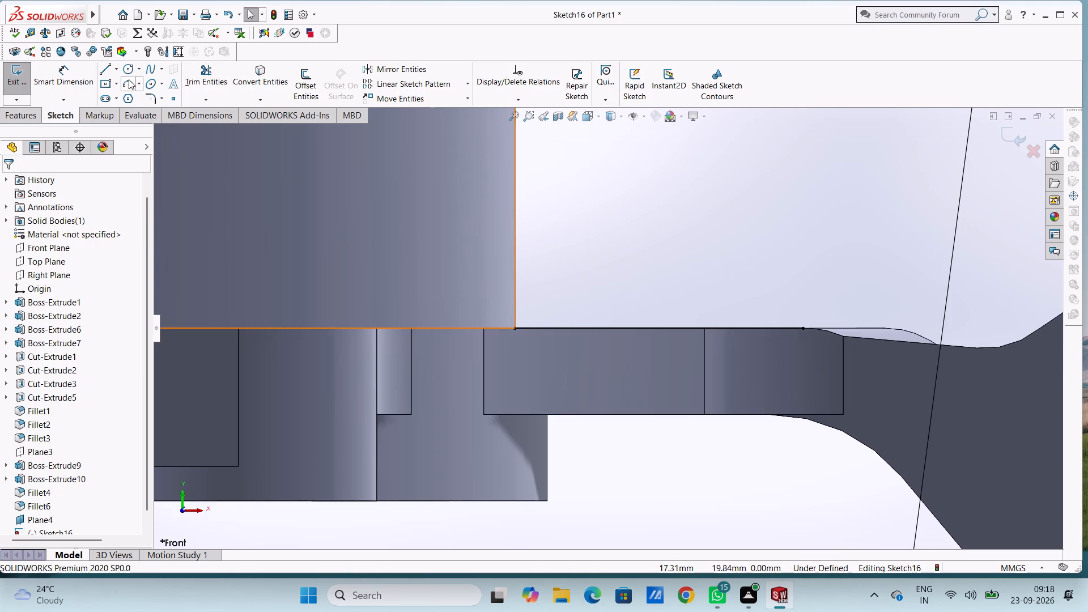
Draw a three-point arc of 5 mm radius from the lower horizontal line's end to the start of the web's sloping top edge.
{"action": "left_click", "coordinate": [126, 84]}
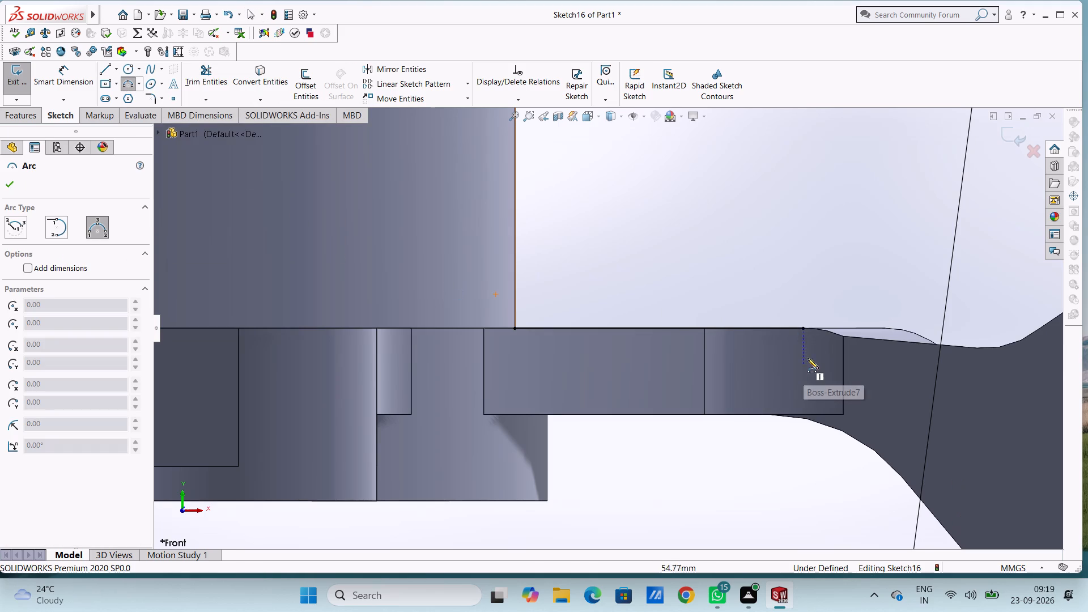
{"action": "left_click", "coordinate": [803, 329]}
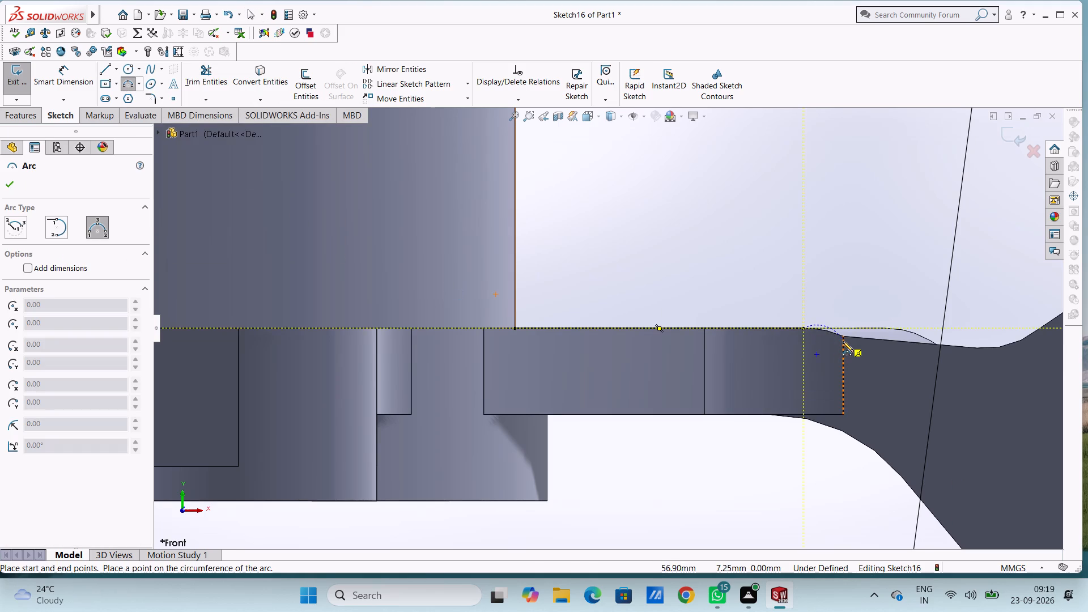
{"action": "left_click", "coordinate": [843, 336]}
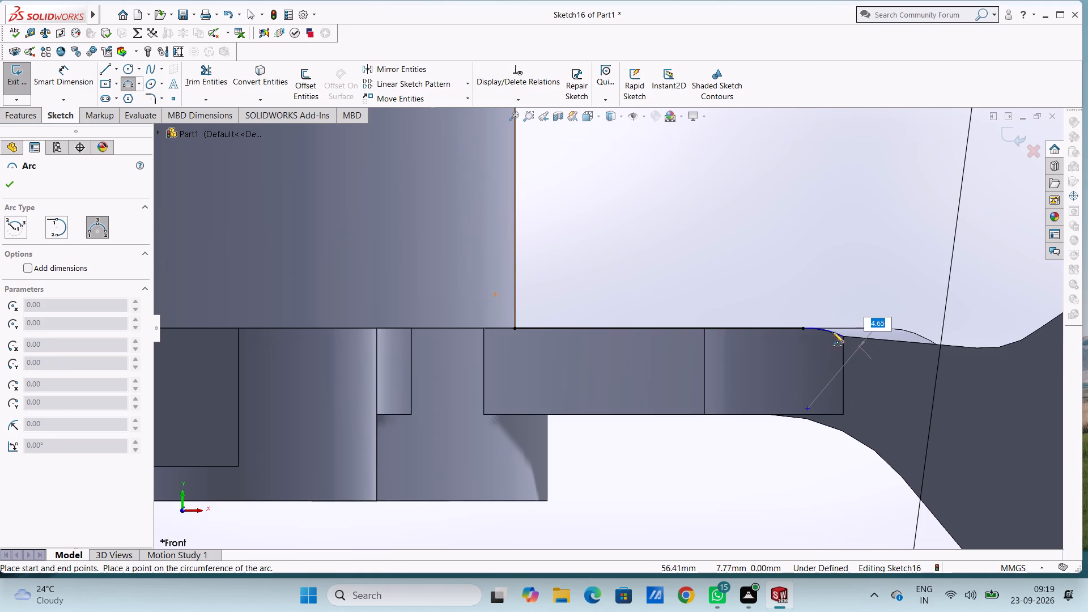
{"action": "scroll", "coordinate": [834, 333], "scroll_direction": "down", "scroll_amount": 5}
{"action": "scroll", "coordinate": [768, 351], "scroll_direction": "down", "scroll_amount": 4}
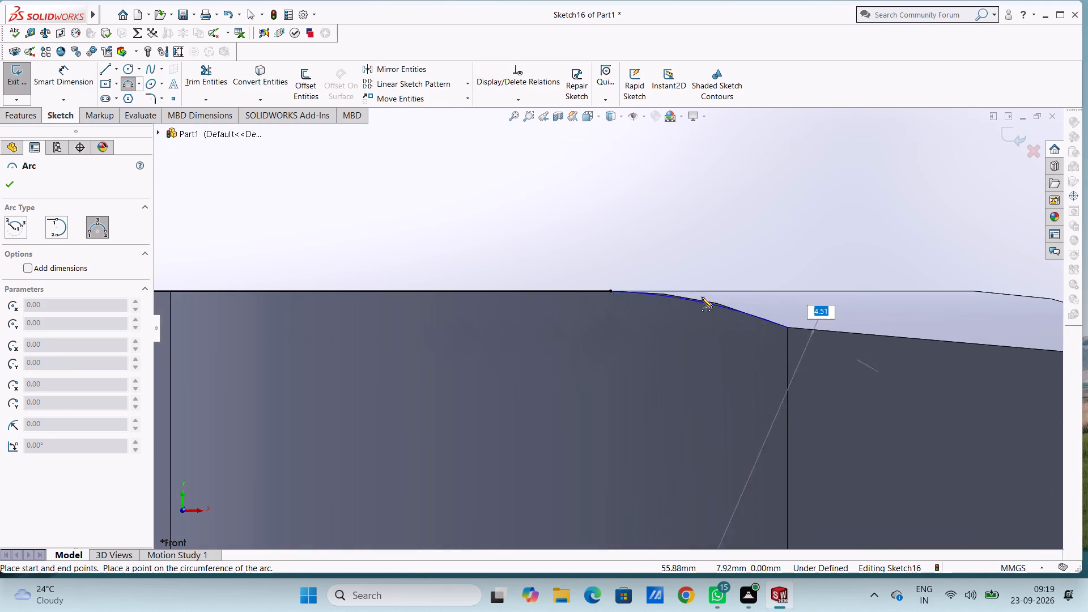
{"action": "scroll", "coordinate": [702, 296], "scroll_direction": "down", "scroll_amount": 2}
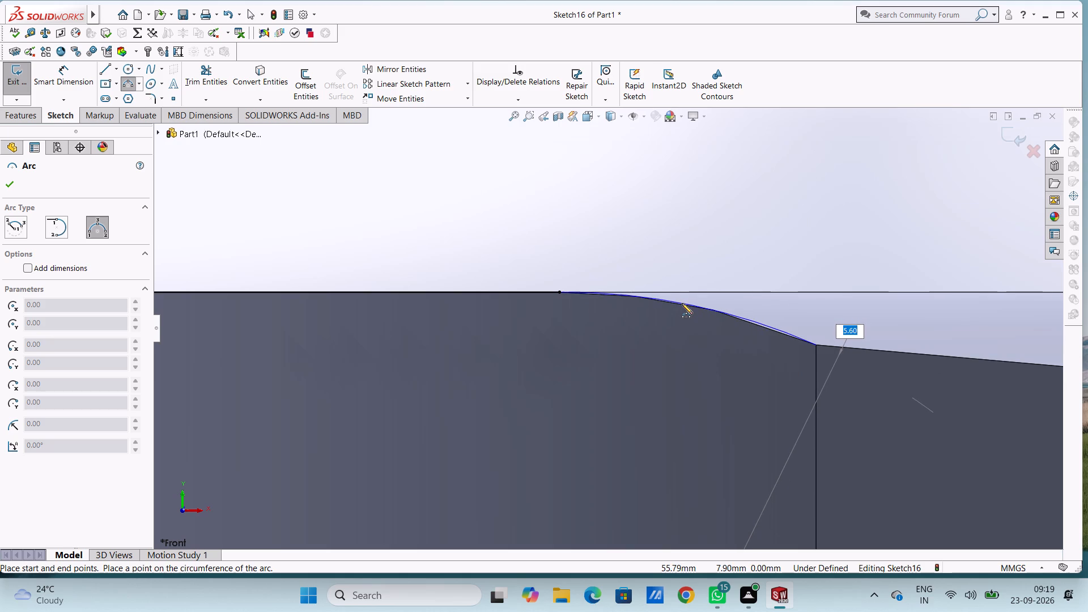
{"action": "key", "text": "5"}
{"action": "key", "text": "Return"}
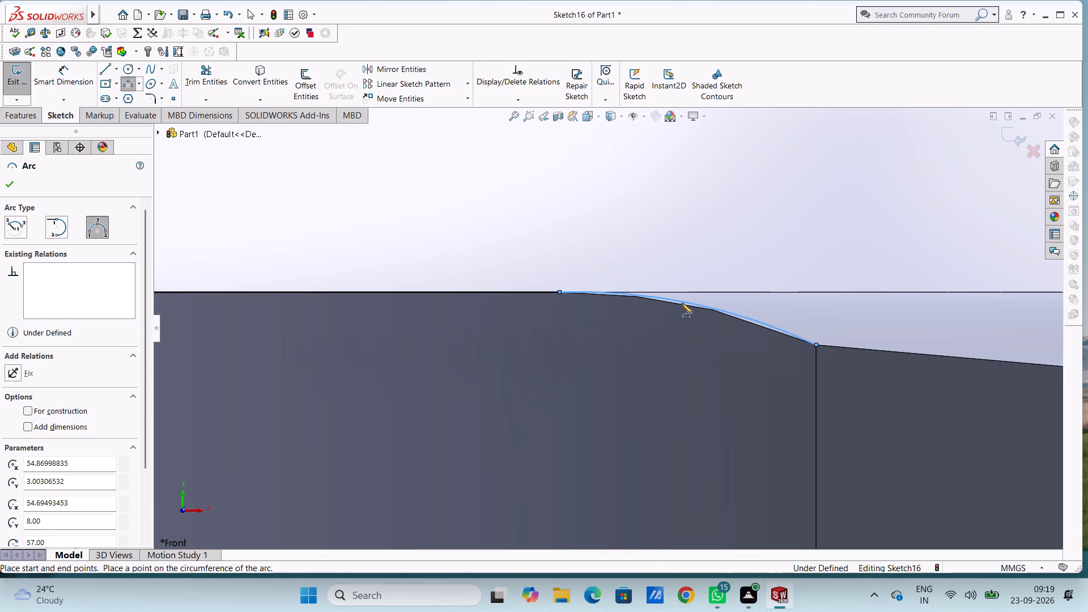
{"action": "key", "text": "Escape"}
{"action": "key", "text": "Escape"}
{"action": "key", "text": "Escape"}
Sketch a line about 7.76 mm long along the web's sloping top edge, from the arc's end to the lug's concave fillet.
{"action": "scroll", "coordinate": [682, 303], "scroll_direction": "up", "scroll_amount": 7}
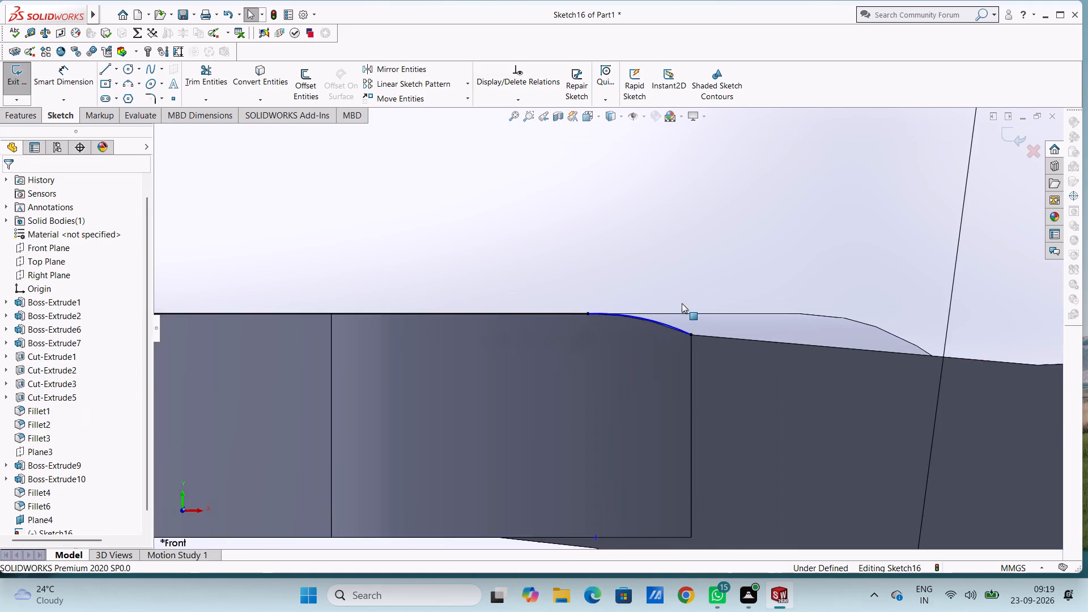
{"action": "scroll", "coordinate": [682, 303], "scroll_direction": "up", "scroll_amount": 5}
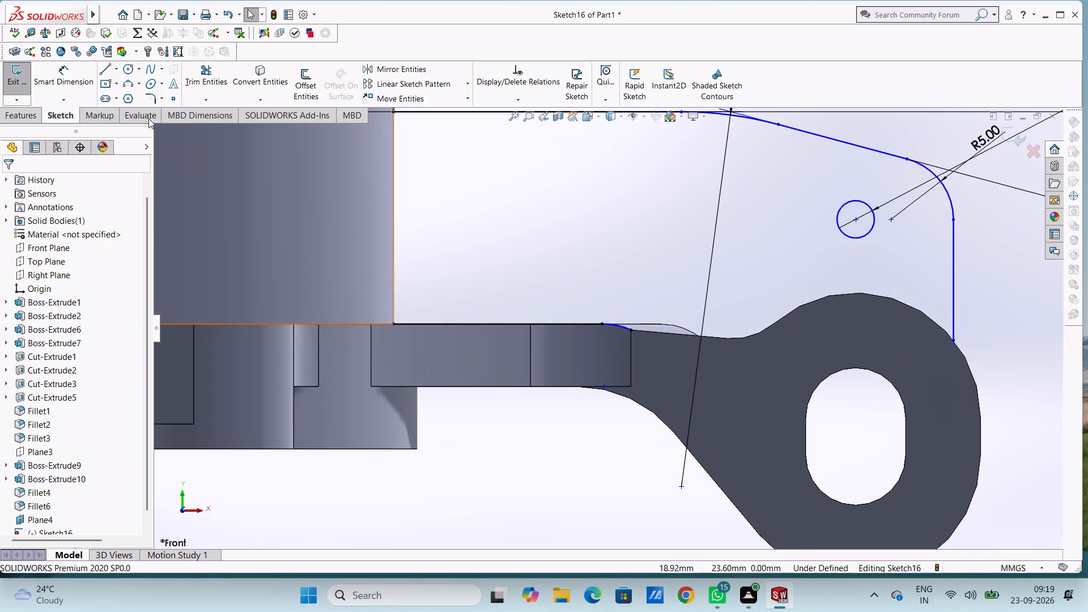
{"action": "left_click", "coordinate": [104, 69]}
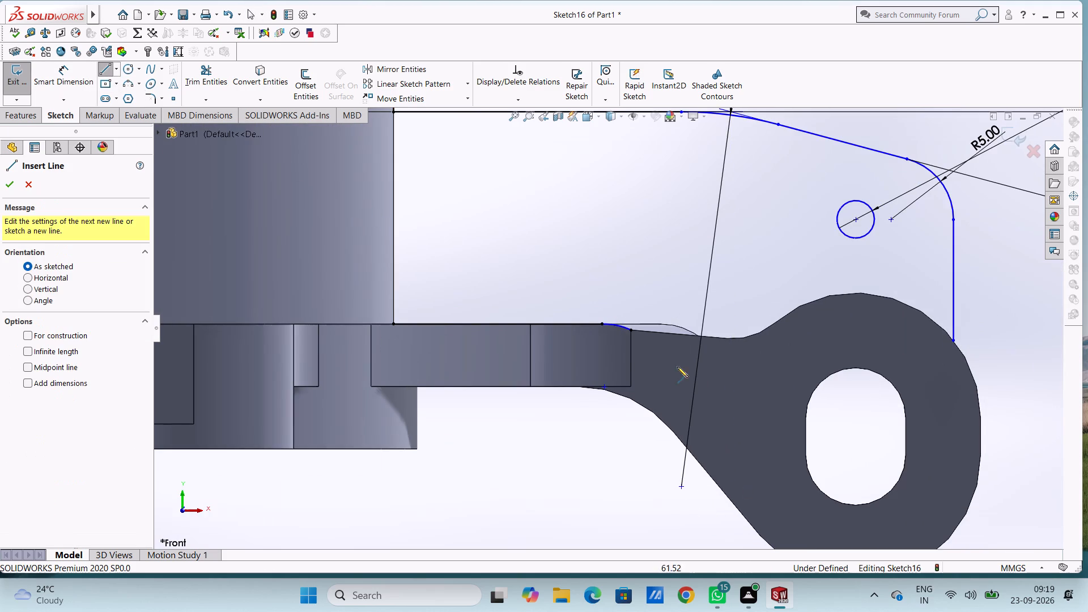
{"action": "left_click", "coordinate": [630, 331]}
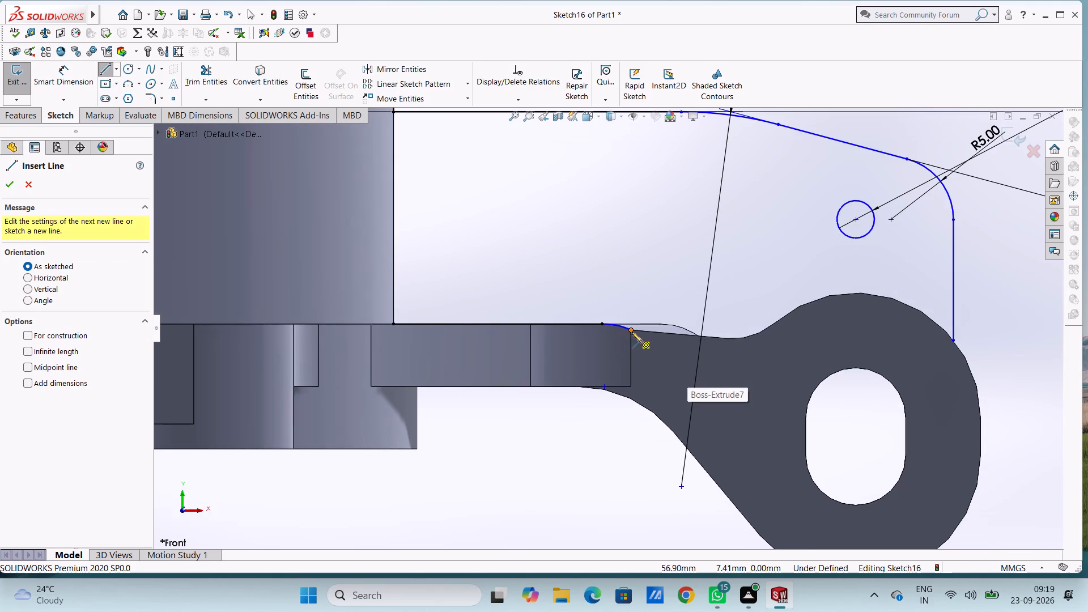
{"action": "left_click", "coordinate": [727, 337]}
{"action": "key", "text": "Escape"}
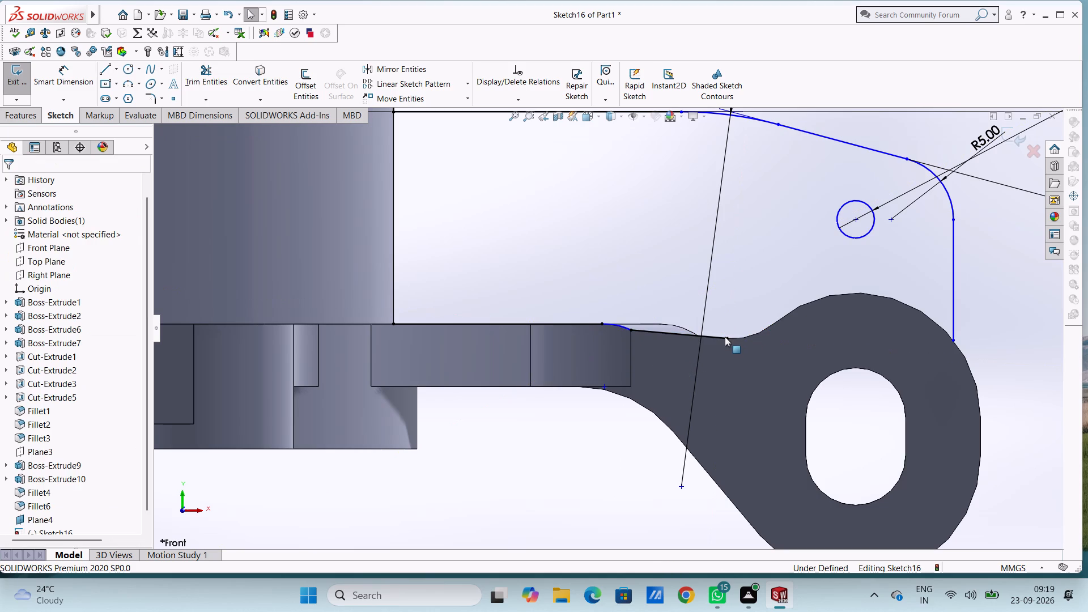
{"action": "key", "text": "Escape"}
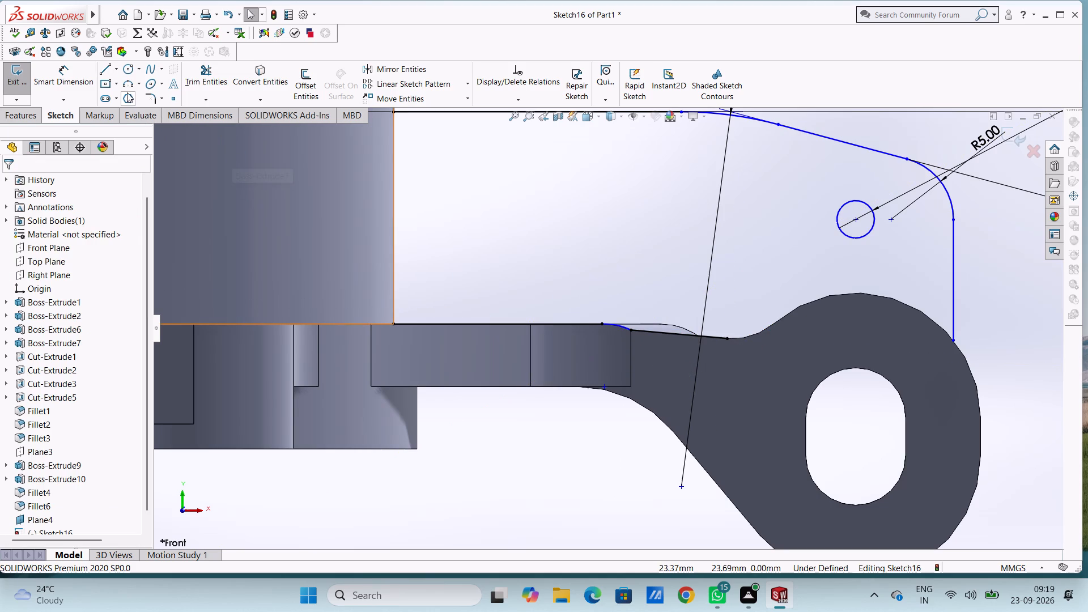
Draw a three-point arc of 5 mm radius along the concave fillet, from the sloping web line's end to the lug's rounded outline.
{"action": "left_click", "coordinate": [129, 83]}
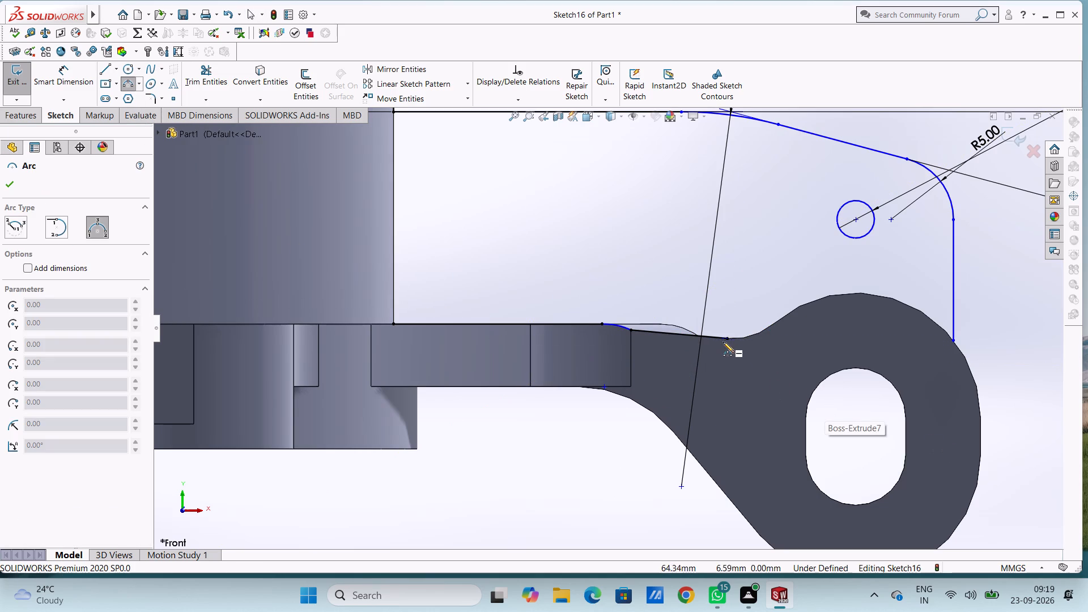
{"action": "left_click", "coordinate": [726, 339]}
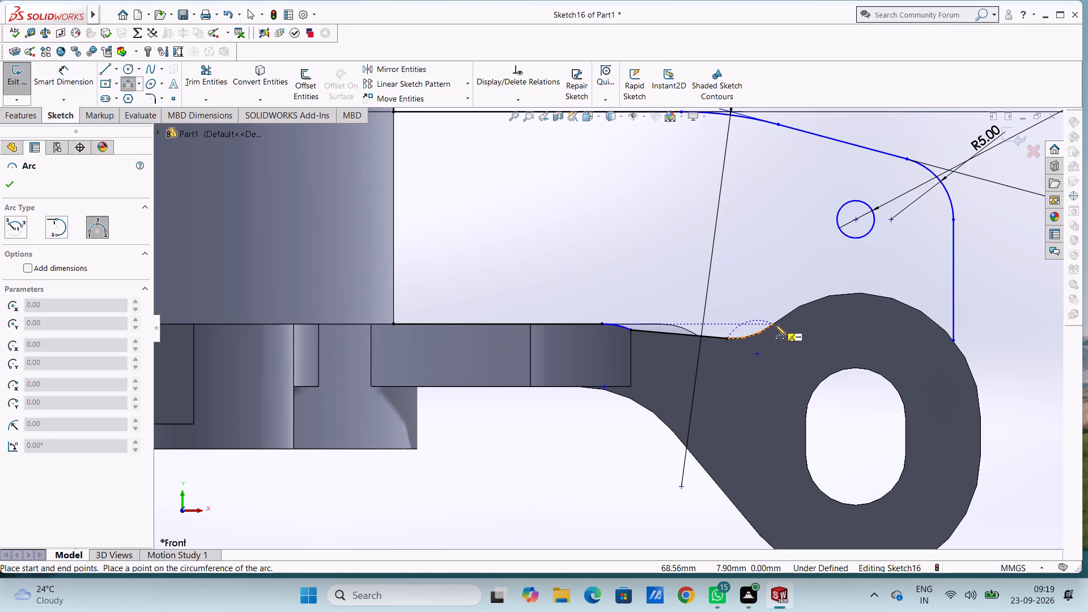
{"action": "left_click", "coordinate": [773, 324]}
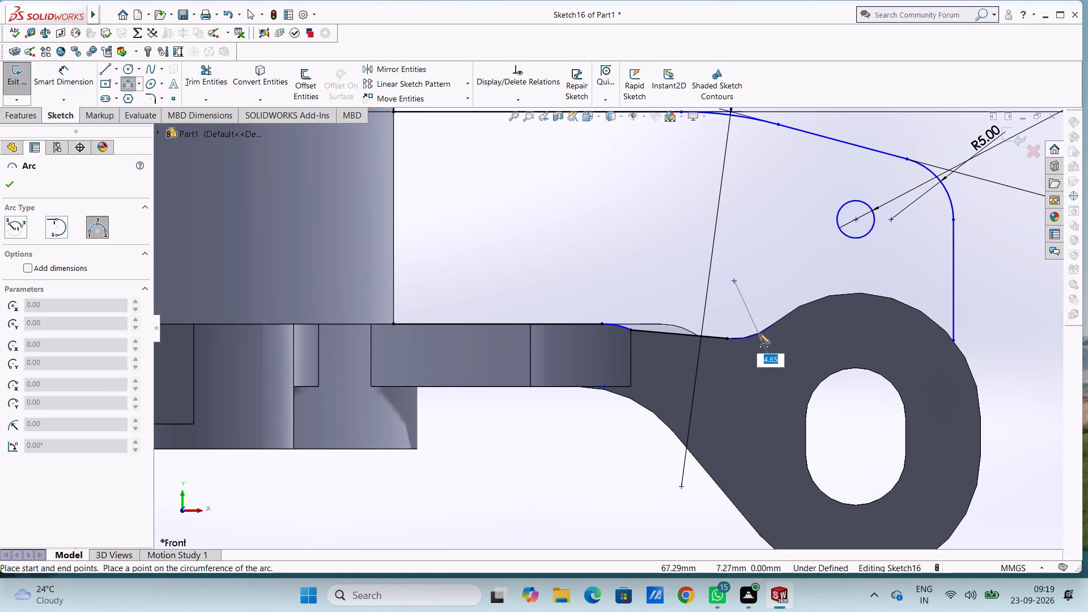
{"action": "key", "text": "5"}
{"action": "key", "text": "Return"}
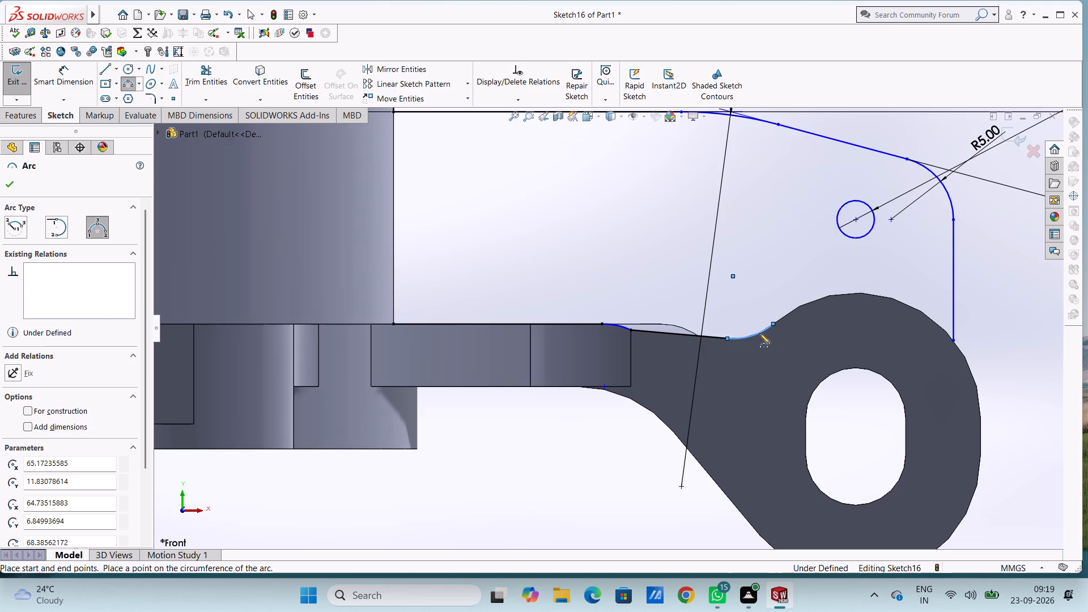
Draw a three-point arc of 10 mm radius along the lug's rounded top, from the concave fillet arc's end to the vertical line's lower end.
{"action": "scroll", "coordinate": [759, 333], "scroll_direction": "up", "scroll_amount": 2}
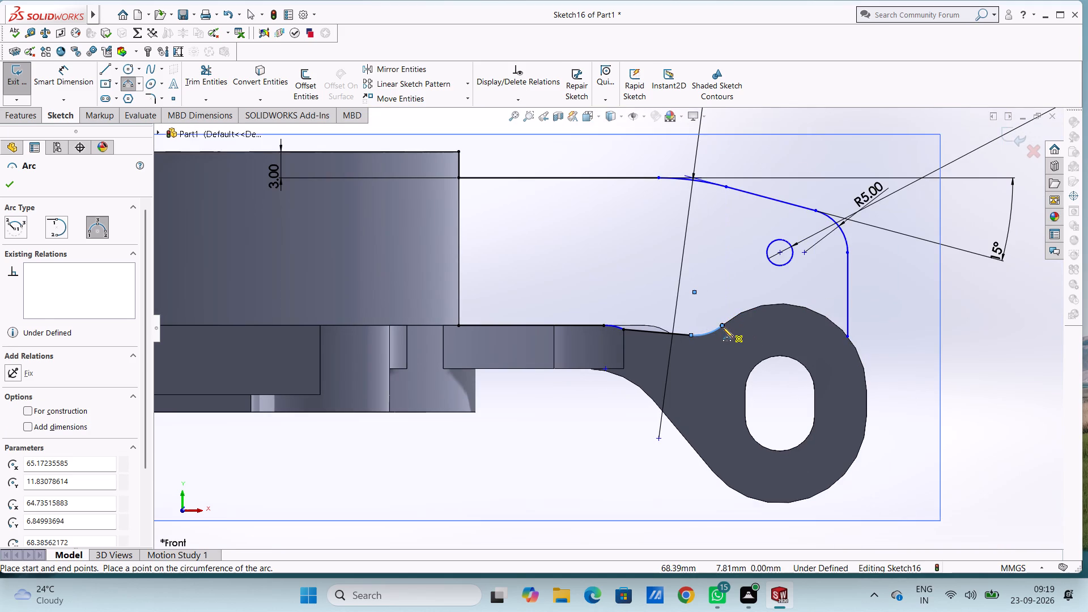
{"action": "left_click", "coordinate": [722, 327]}
{"action": "left_click", "coordinate": [847, 338]}
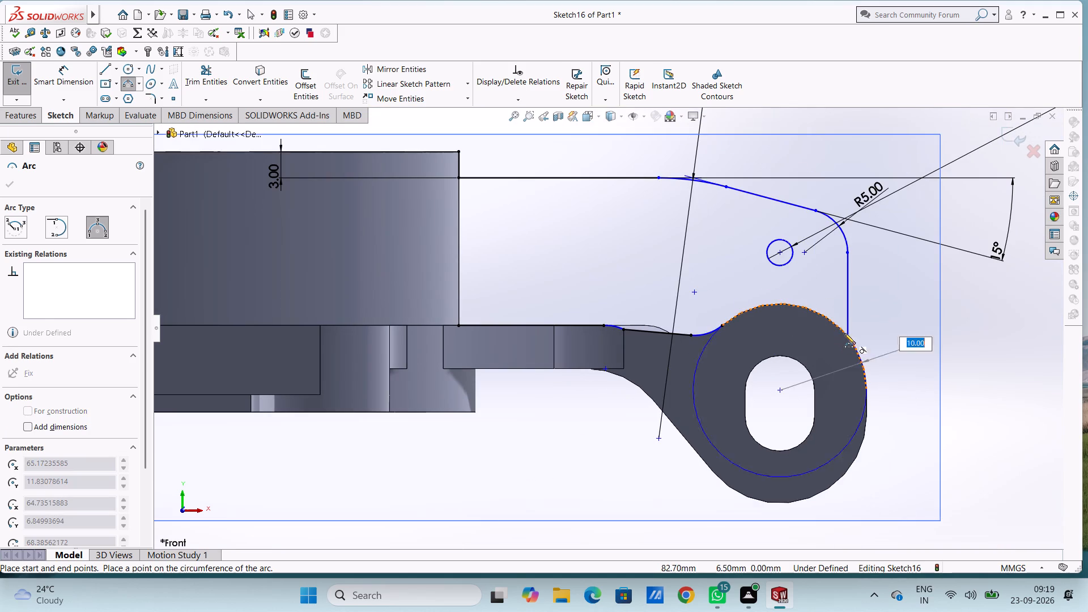
{"action": "left_click", "coordinate": [841, 329]}
{"action": "key", "text": "Escape"}
{"action": "key", "text": "Escape"}
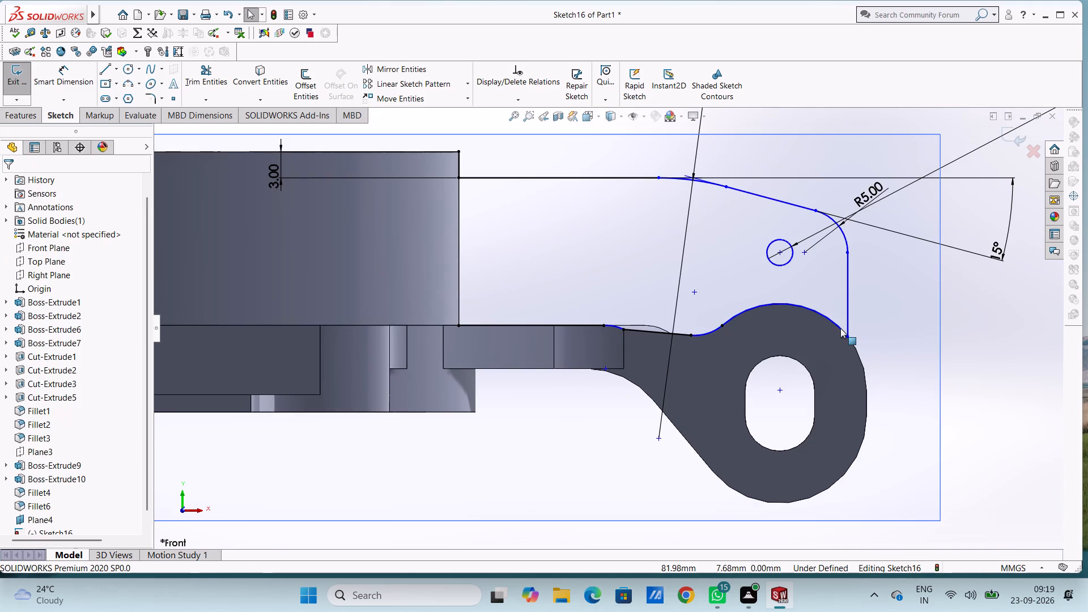
{"action": "key", "text": "Escape"}
Add radius dimensions to the arc at the flange-top line's end and to the concave fillet arc beside the lug.
{"action": "scroll", "coordinate": [947, 461], "scroll_direction": "up", "scroll_amount": 3}
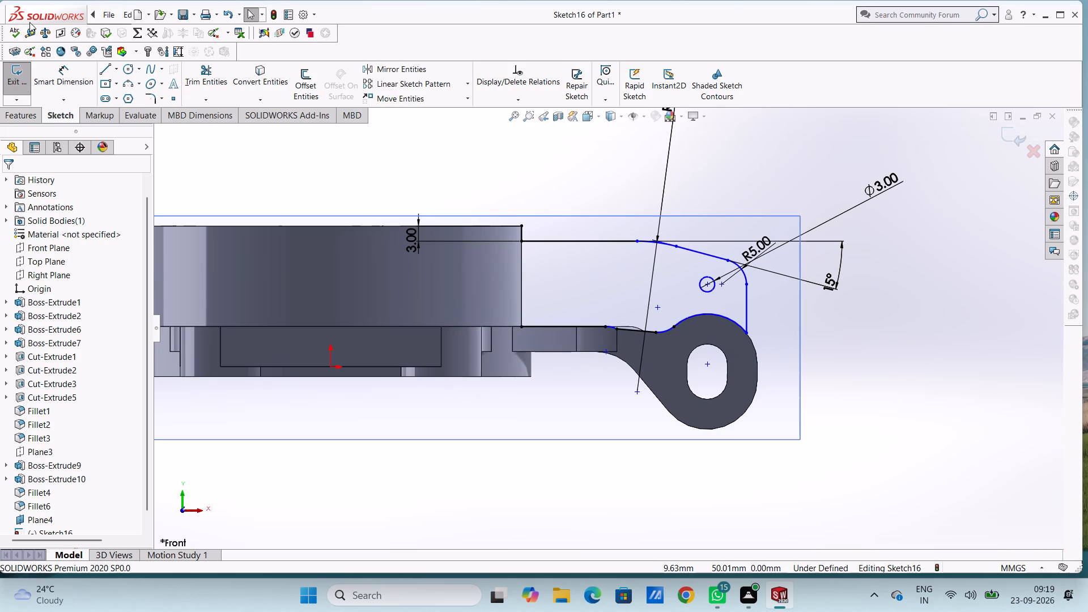
{"action": "left_click", "coordinate": [75, 74]}
{"action": "scroll", "coordinate": [630, 330], "scroll_direction": "down", "scroll_amount": 2}
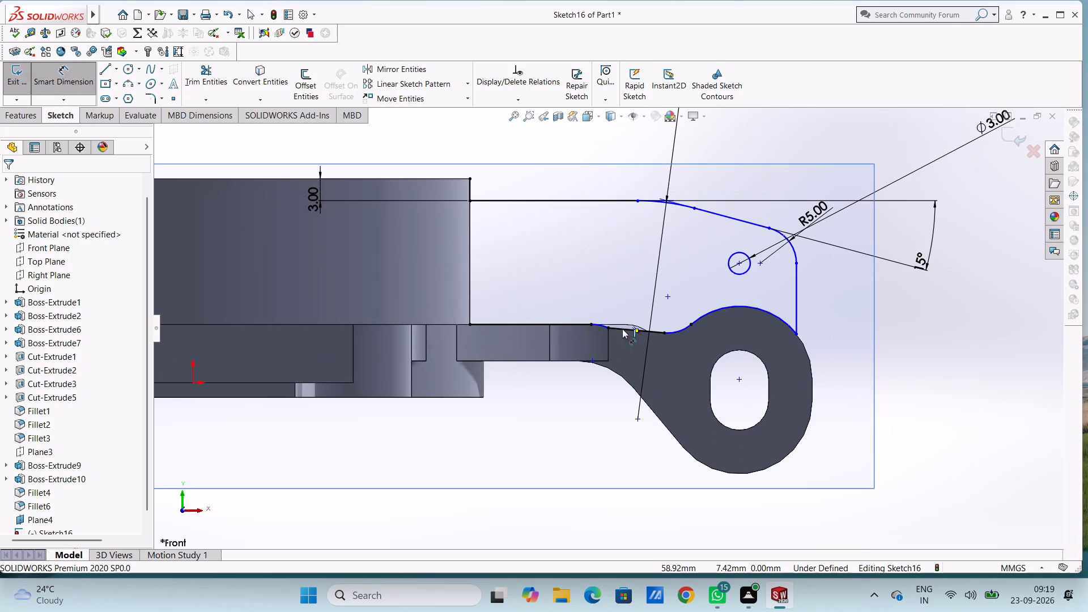
{"action": "left_click", "coordinate": [603, 324]}
{"action": "left_click", "coordinate": [555, 419]}
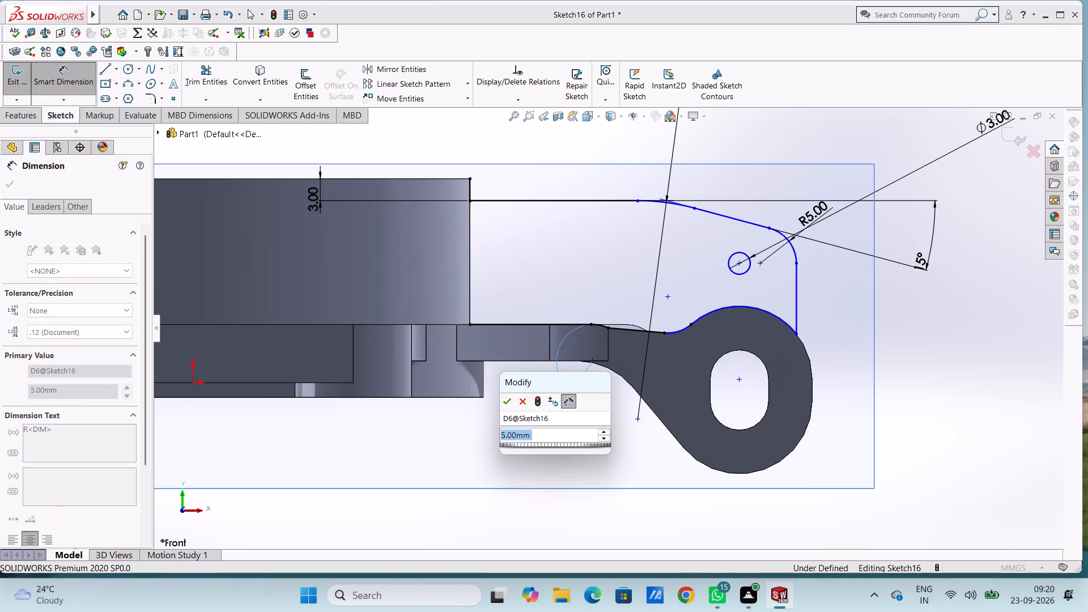
{"action": "left_click", "coordinate": [512, 401]}
{"action": "left_click", "coordinate": [507, 407]}
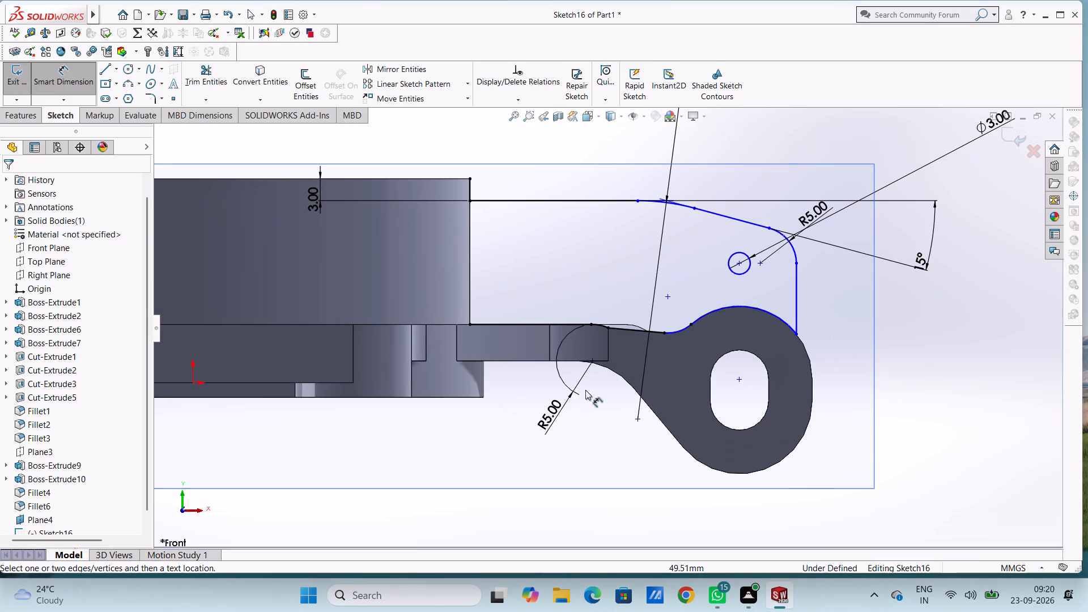
{"action": "left_click", "coordinate": [679, 334]}
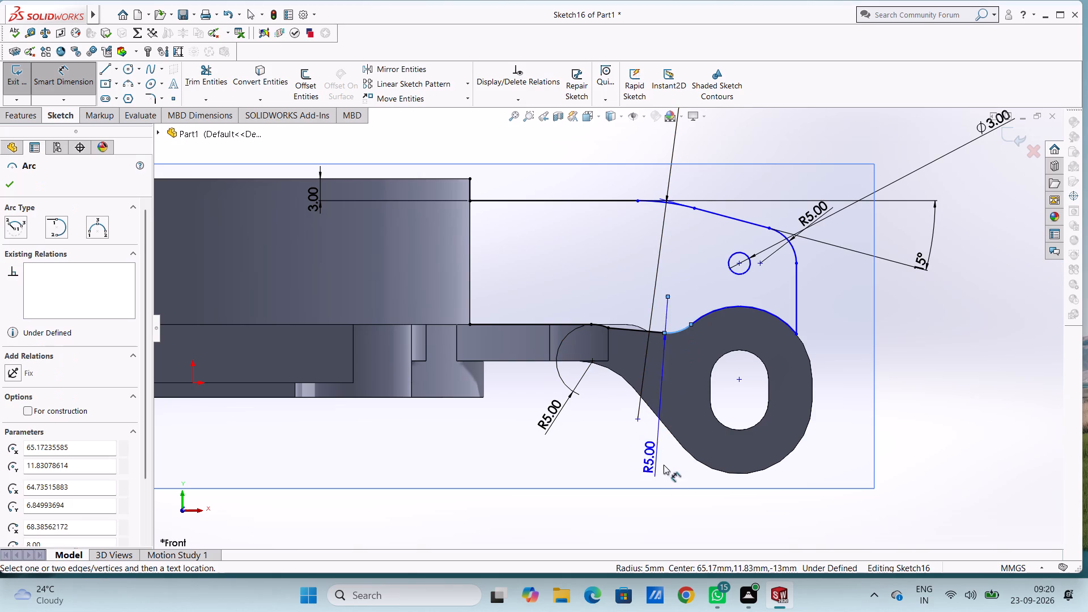
{"action": "left_click", "coordinate": [730, 517]}
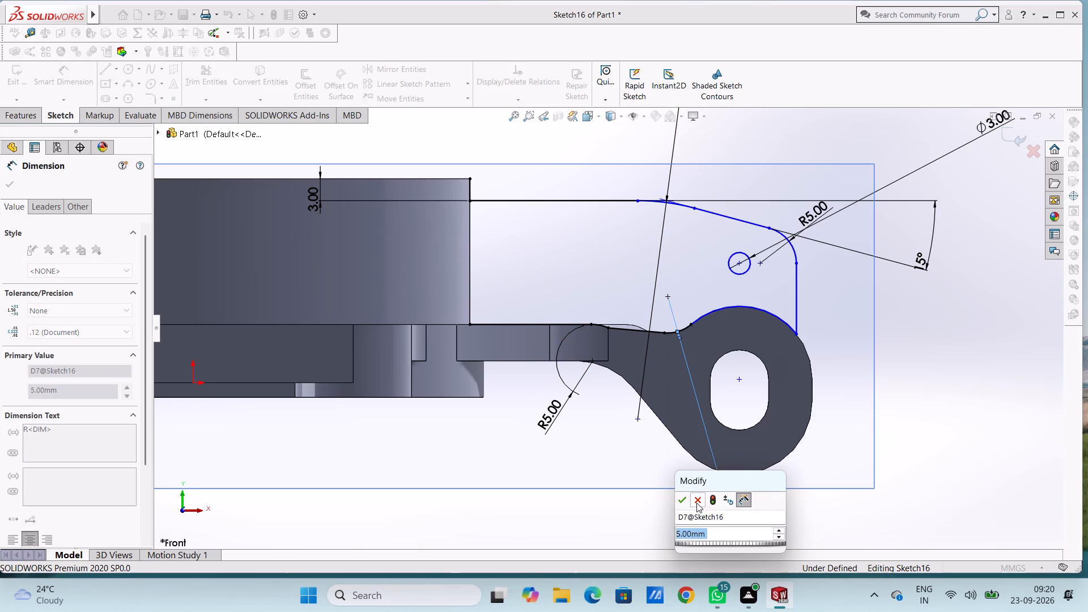
{"action": "left_click", "coordinate": [688, 498]}
{"action": "left_click", "coordinate": [665, 462]}
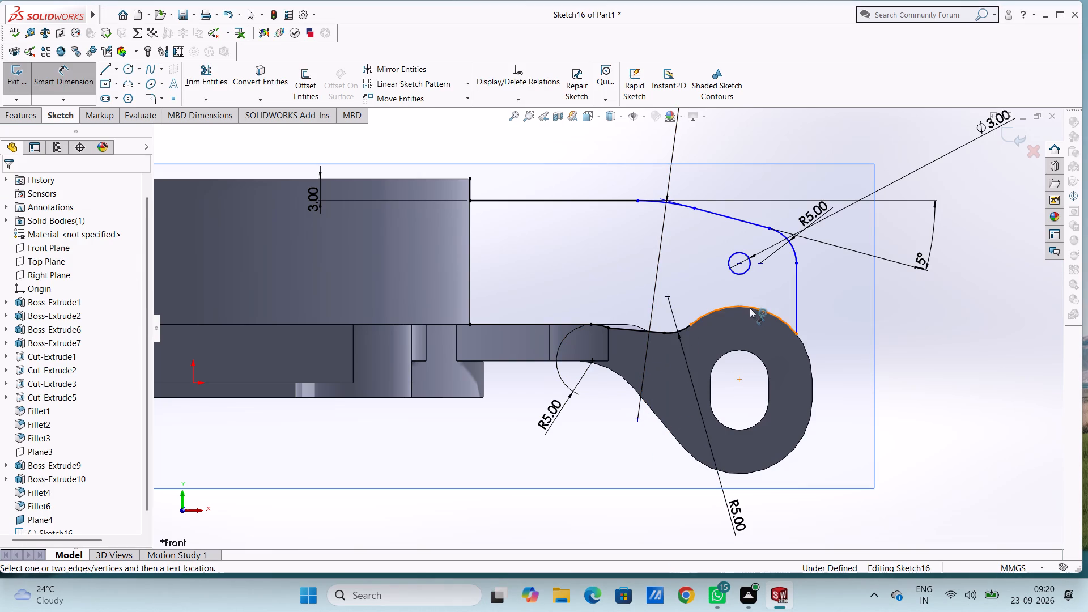
Add a radius dimension to the arc following the lug's rounded top.
{"action": "left_click", "coordinate": [751, 303]}
{"action": "left_click", "coordinate": [751, 306]}
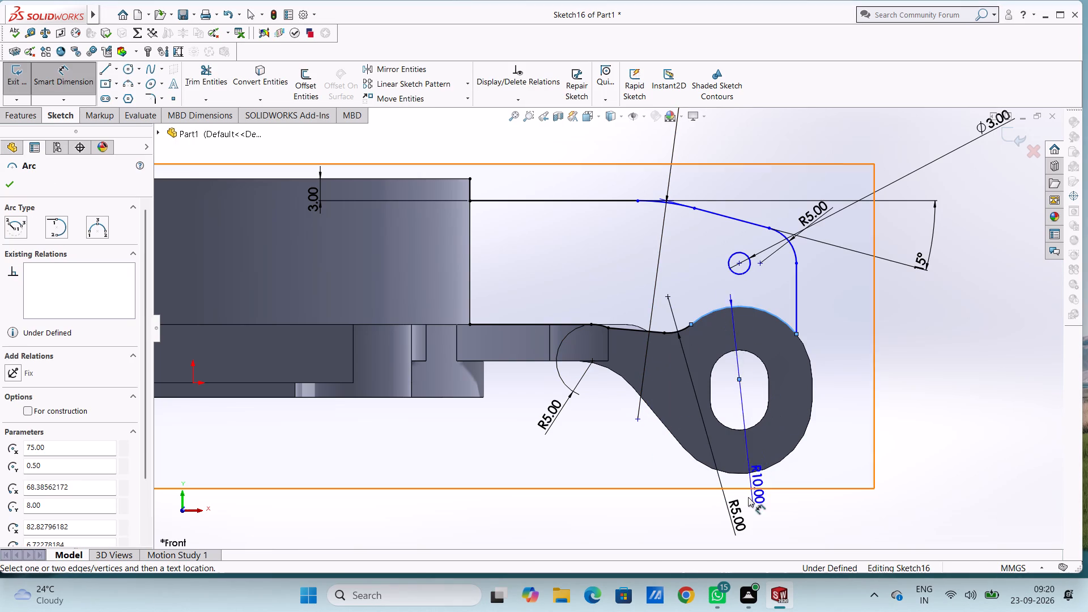
{"action": "left_click", "coordinate": [751, 520]}
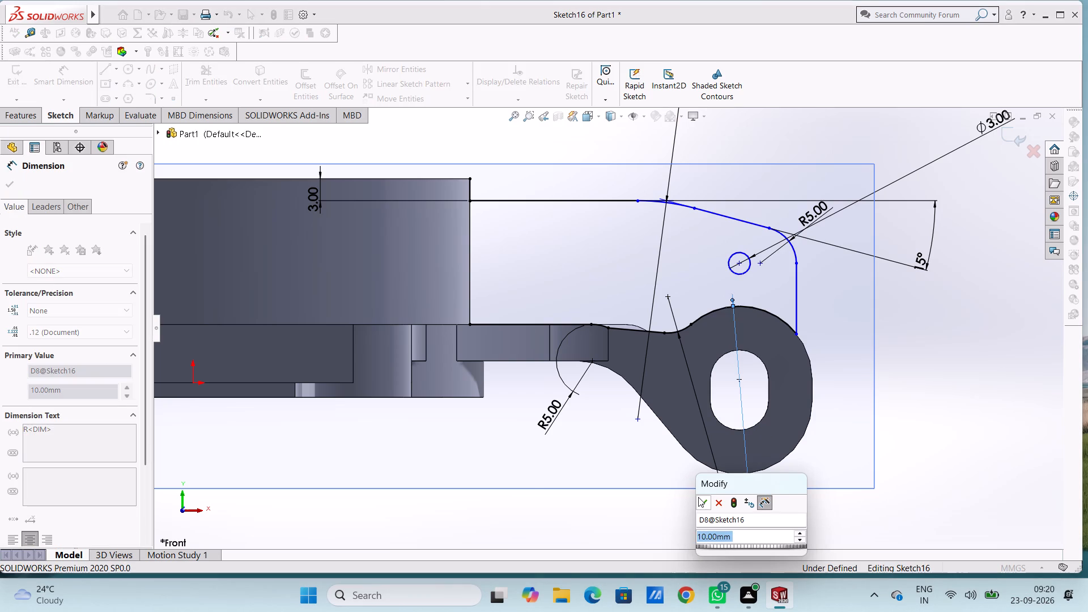
{"action": "left_click", "coordinate": [700, 499]}
{"action": "left_click", "coordinate": [674, 454]}
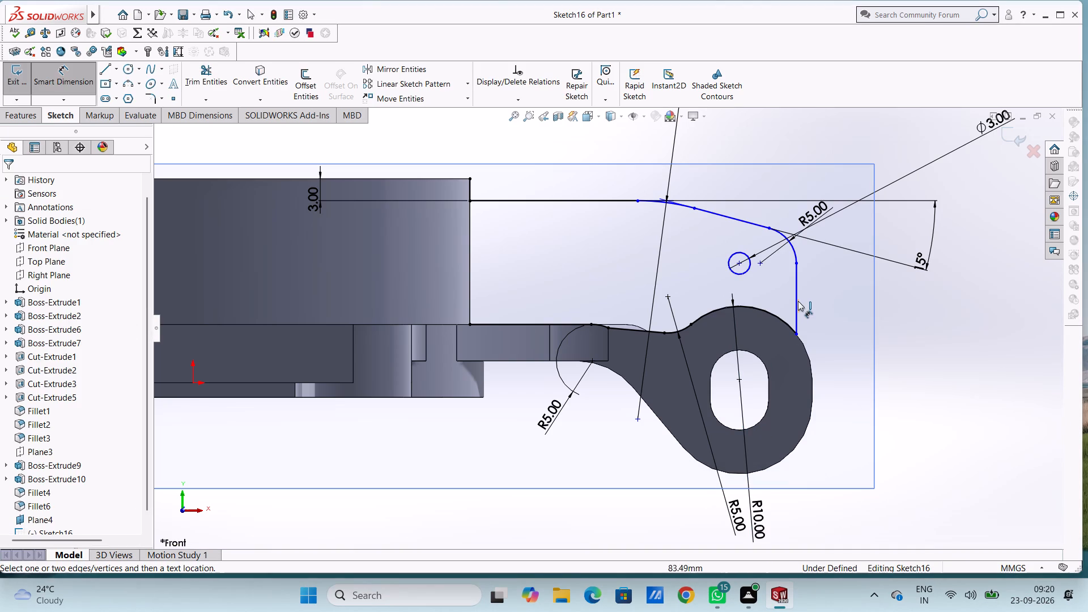
Dimension the length of the profile's outer vertical line above the lug.
{"action": "left_click", "coordinate": [797, 299]}
{"action": "left_click", "coordinate": [875, 370]}
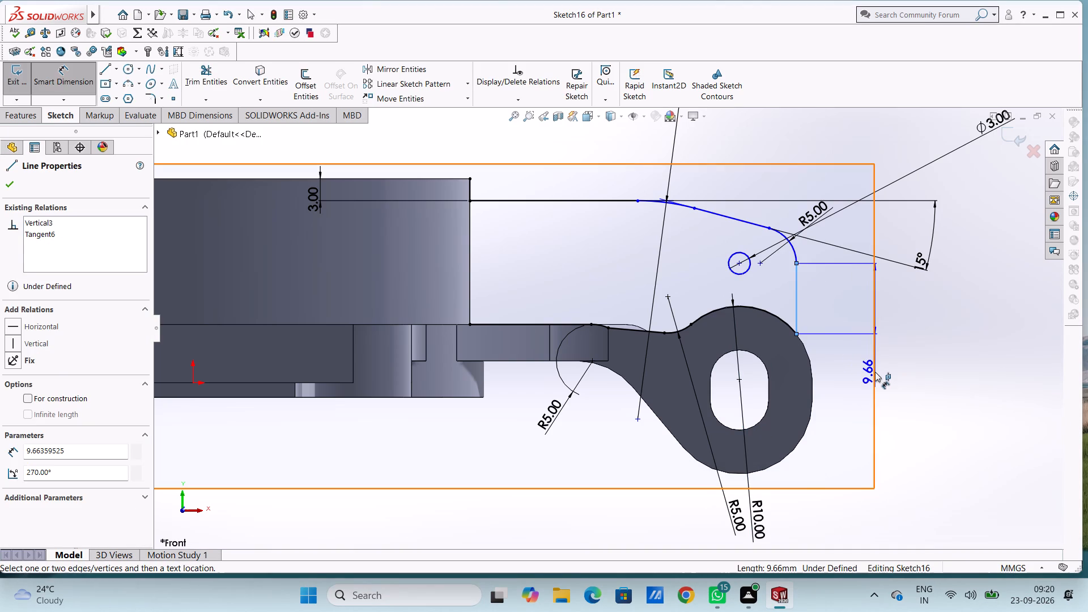
{"action": "left_click", "coordinate": [916, 398]}
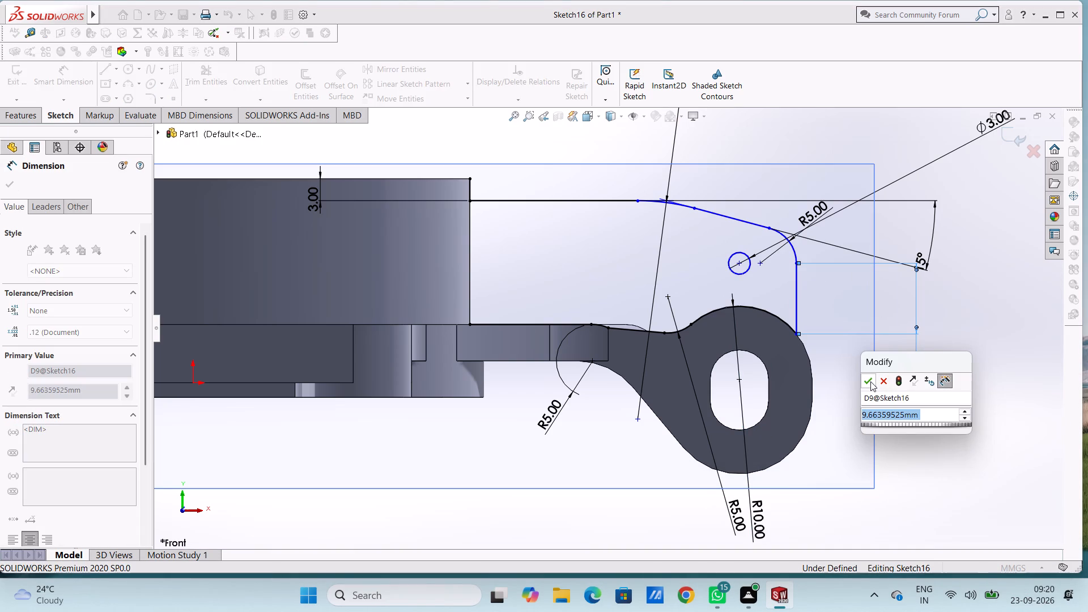
{"action": "left_click", "coordinate": [870, 380]}
{"action": "left_click", "coordinate": [904, 301]}
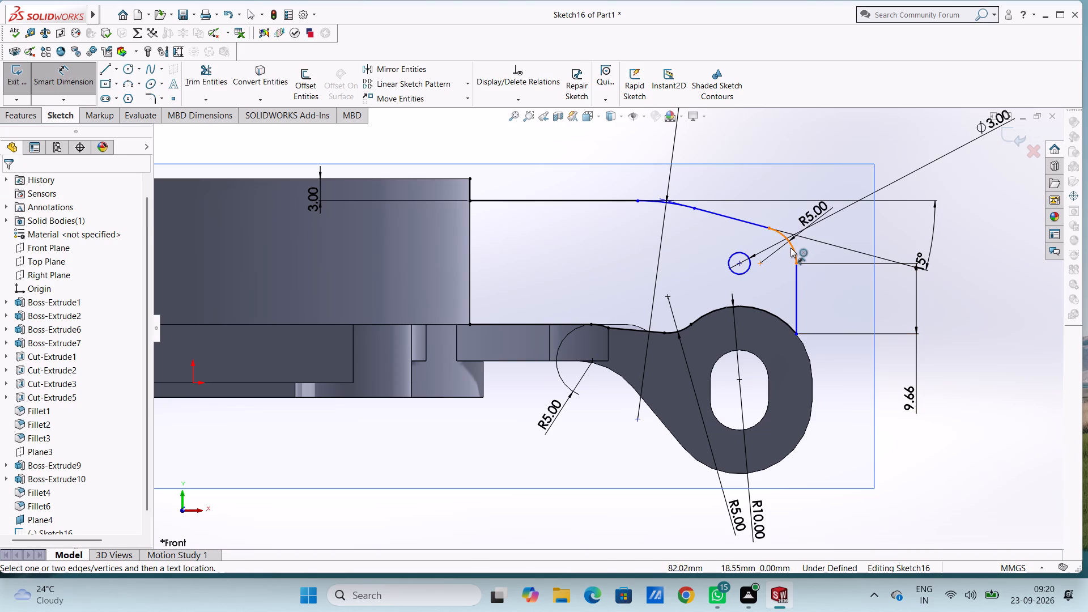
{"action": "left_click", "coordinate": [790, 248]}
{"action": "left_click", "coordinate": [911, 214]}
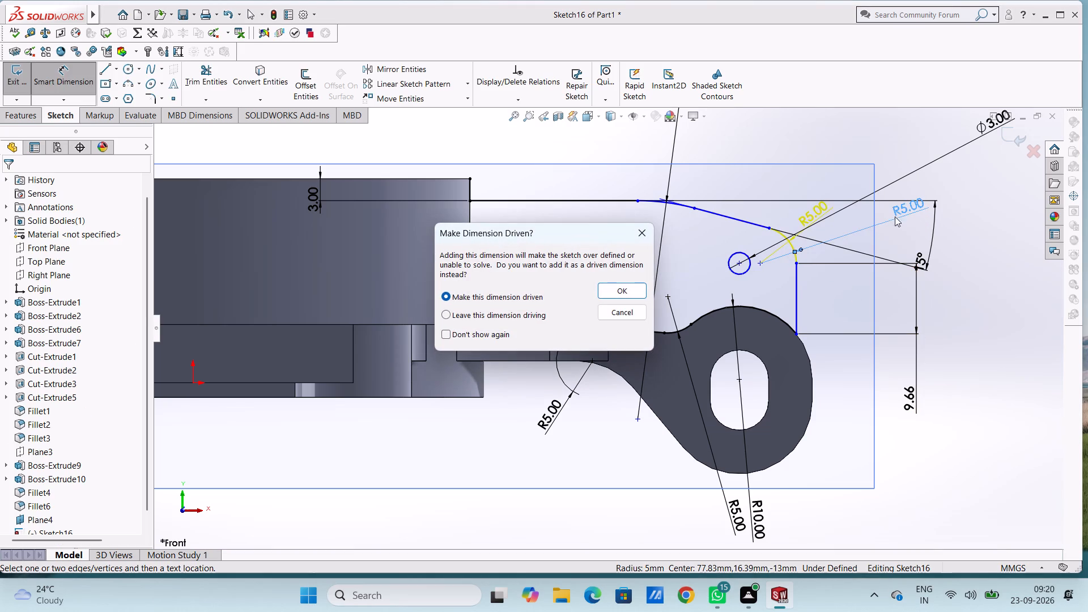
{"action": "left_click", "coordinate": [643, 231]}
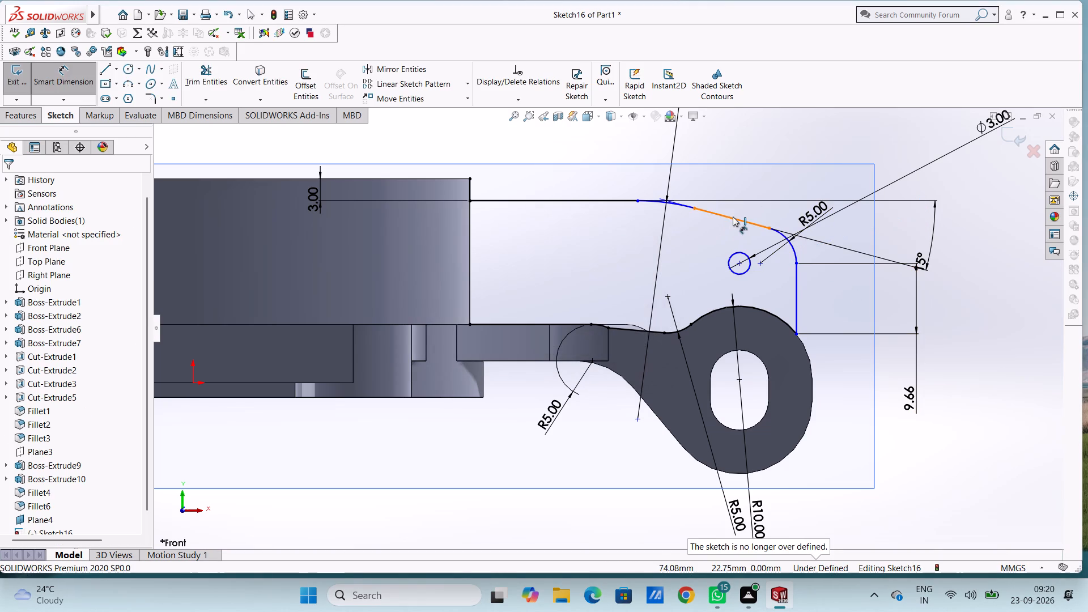
Dimension the length of the profile's sloping upper line.
{"action": "left_click", "coordinate": [733, 216]}
{"action": "left_click", "coordinate": [788, 141]}
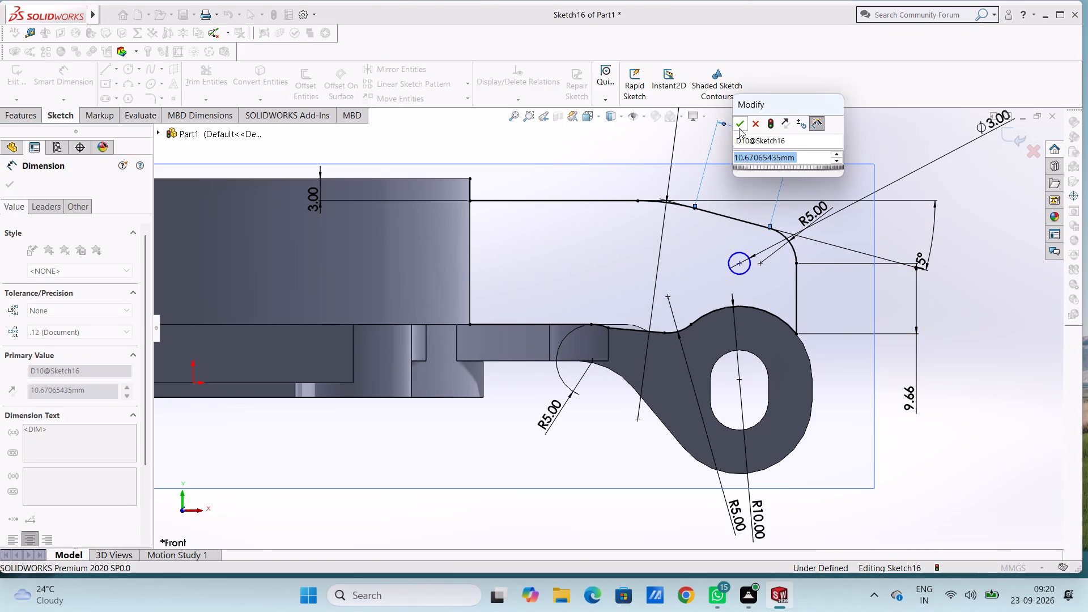
{"action": "left_click", "coordinate": [737, 126]}
{"action": "left_click", "coordinate": [851, 134]}
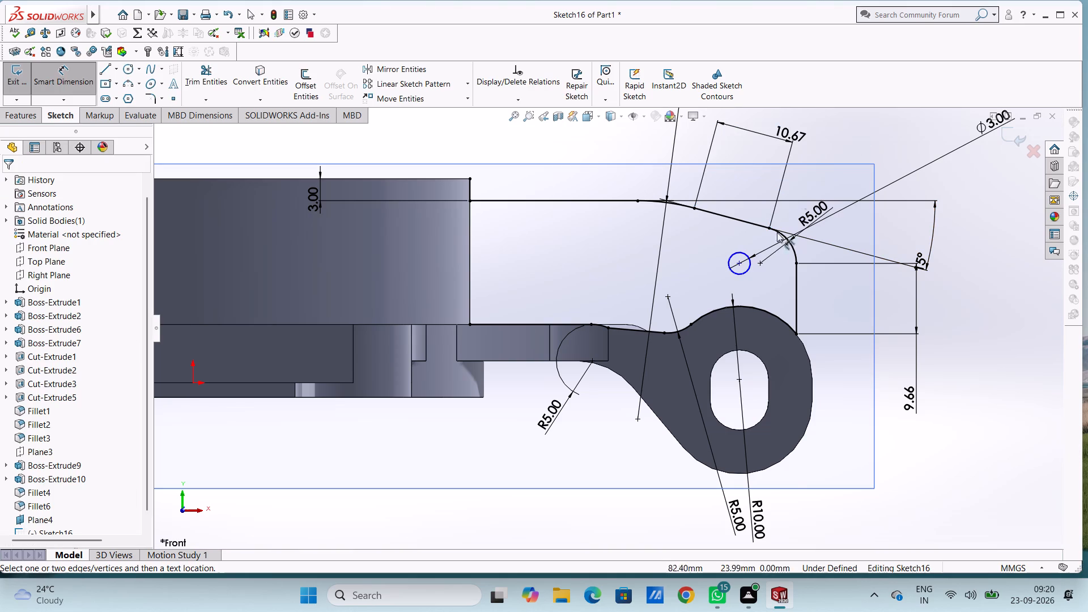
Dimension the distance from the 3 mm hole's centre to the arc along the lug's rounded top.
{"action": "left_click", "coordinate": [739, 261]}
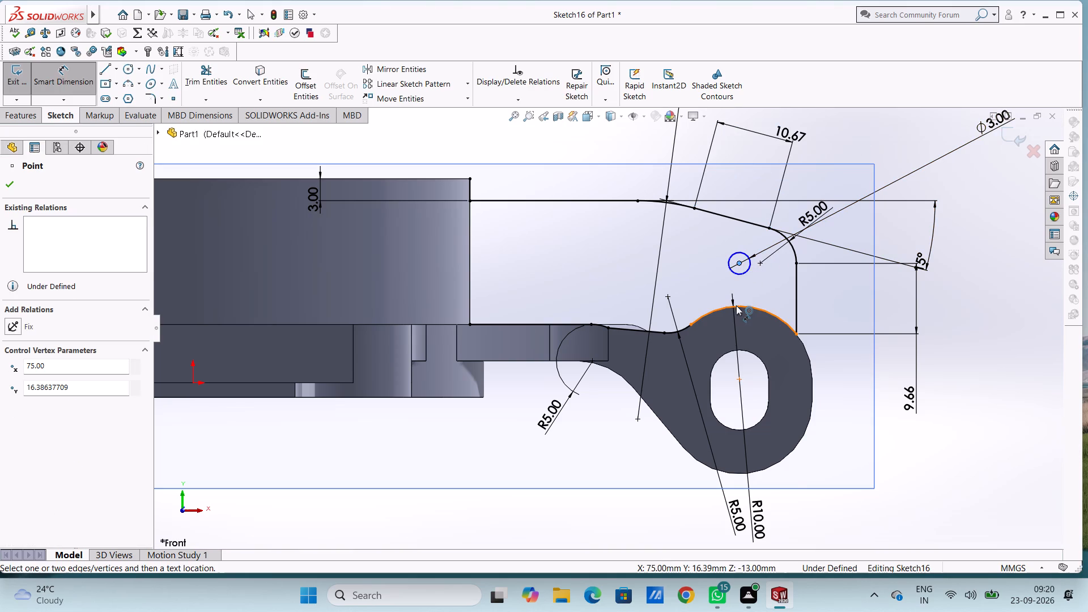
{"action": "left_click", "coordinate": [746, 305]}
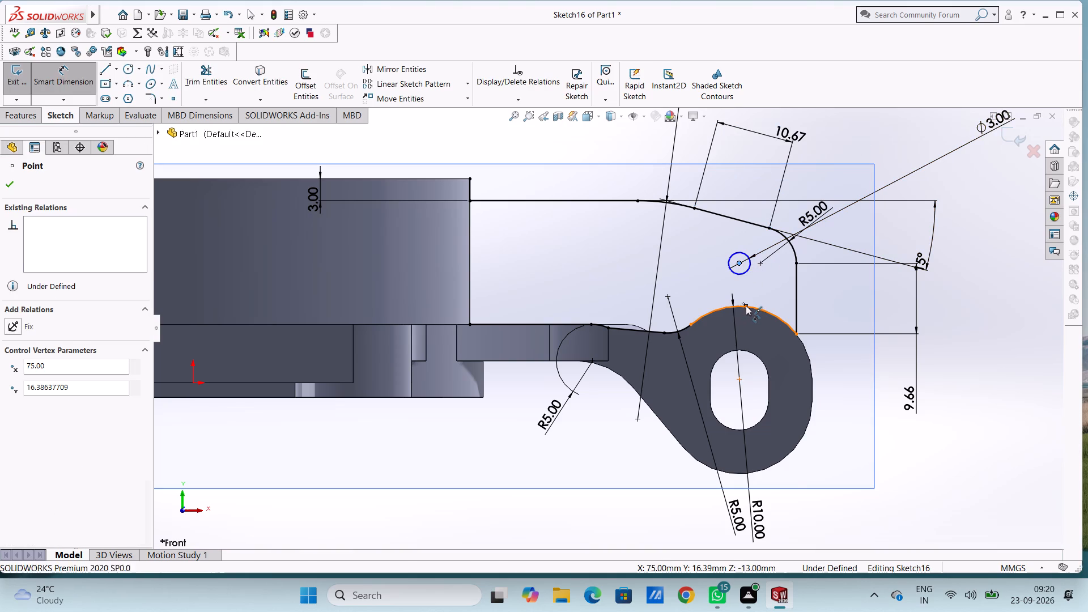
{"action": "left_click", "coordinate": [969, 309]}
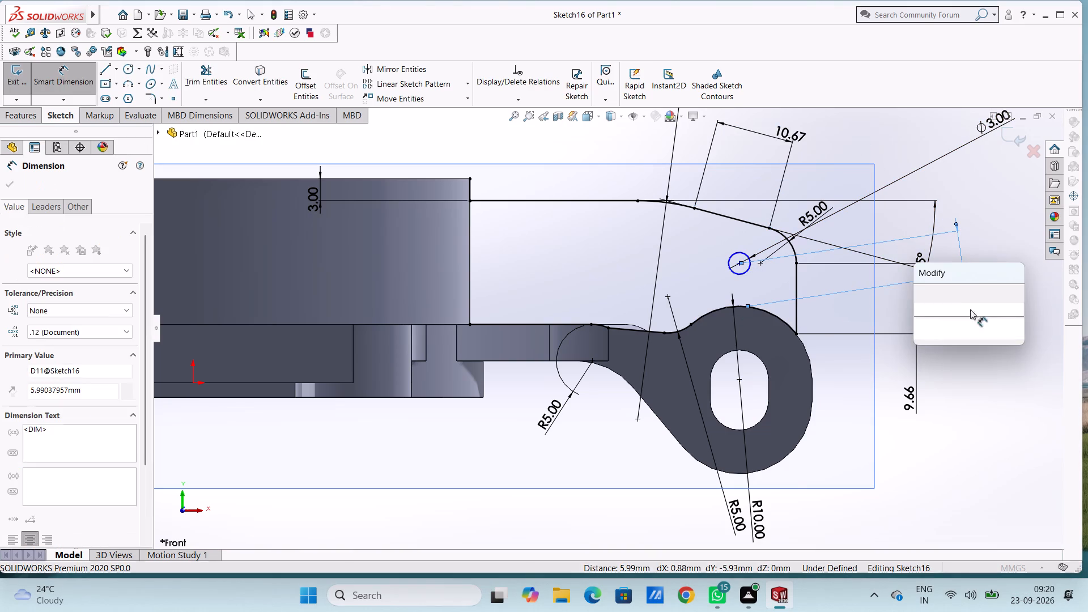
{"action": "left_click", "coordinate": [919, 293]}
{"action": "left_click", "coordinate": [950, 346]}
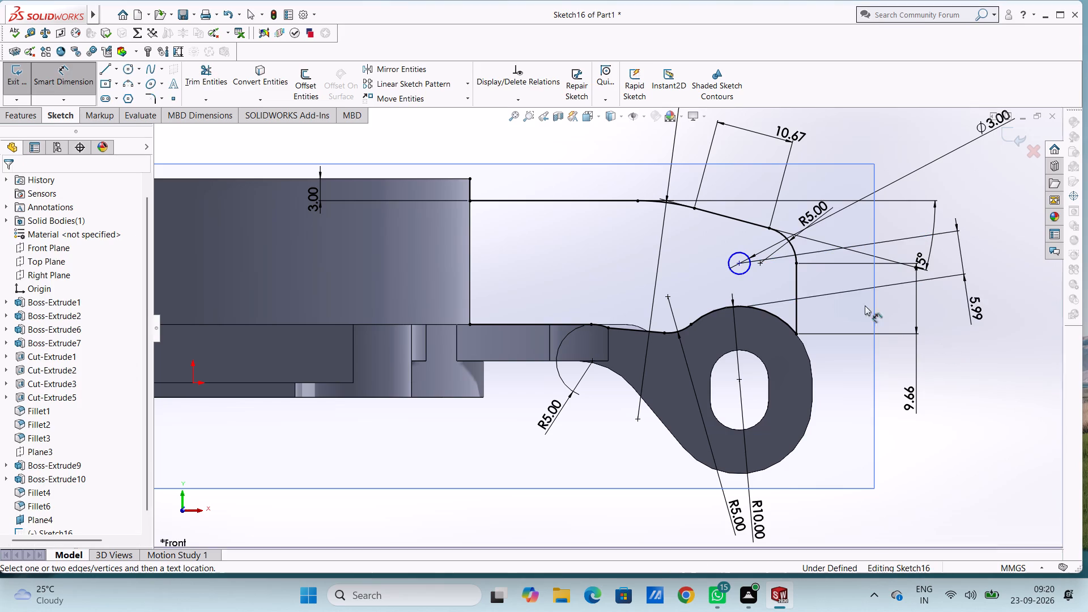
Dimension the horizontal distance from the 3 mm hole's centre to the profile's outer vertical line.
{"action": "left_click", "coordinate": [741, 265]}
{"action": "left_click", "coordinate": [796, 291]}
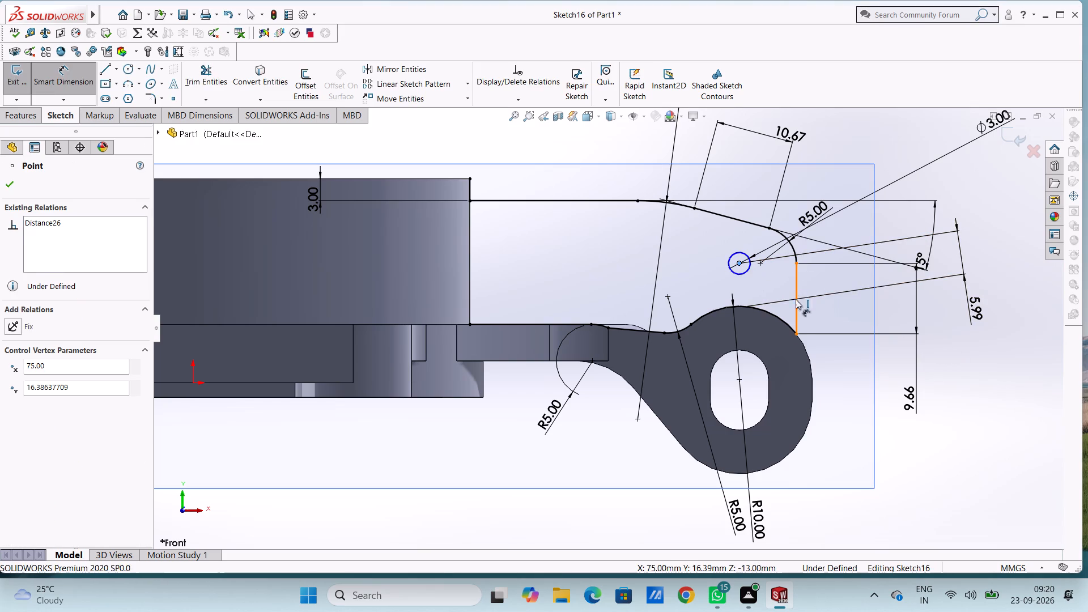
{"action": "left_click", "coordinate": [783, 530]}
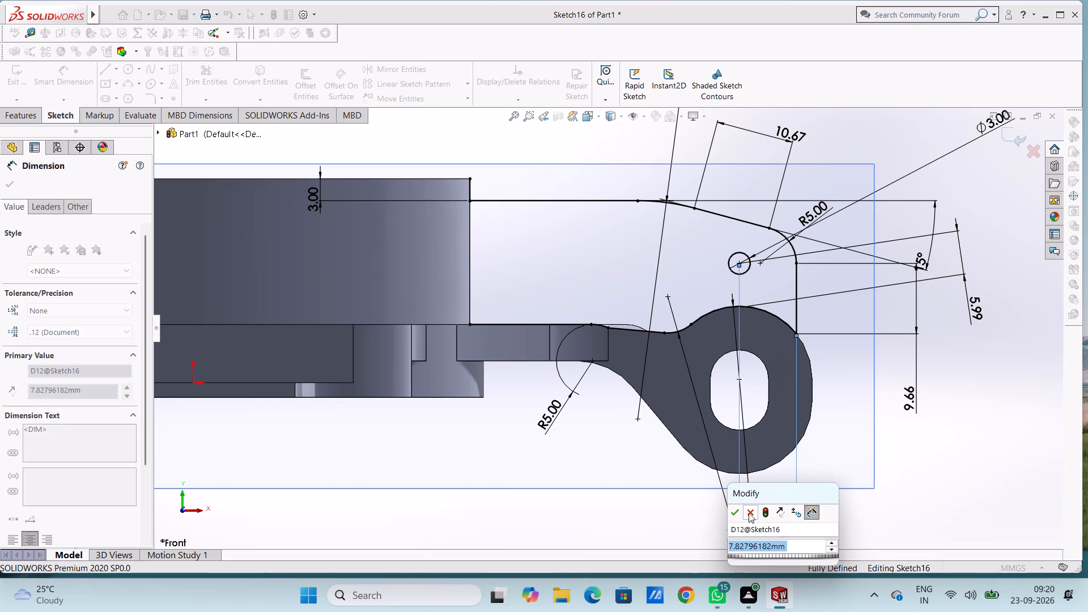
{"action": "left_click", "coordinate": [739, 509]}
{"action": "left_click", "coordinate": [689, 512]}
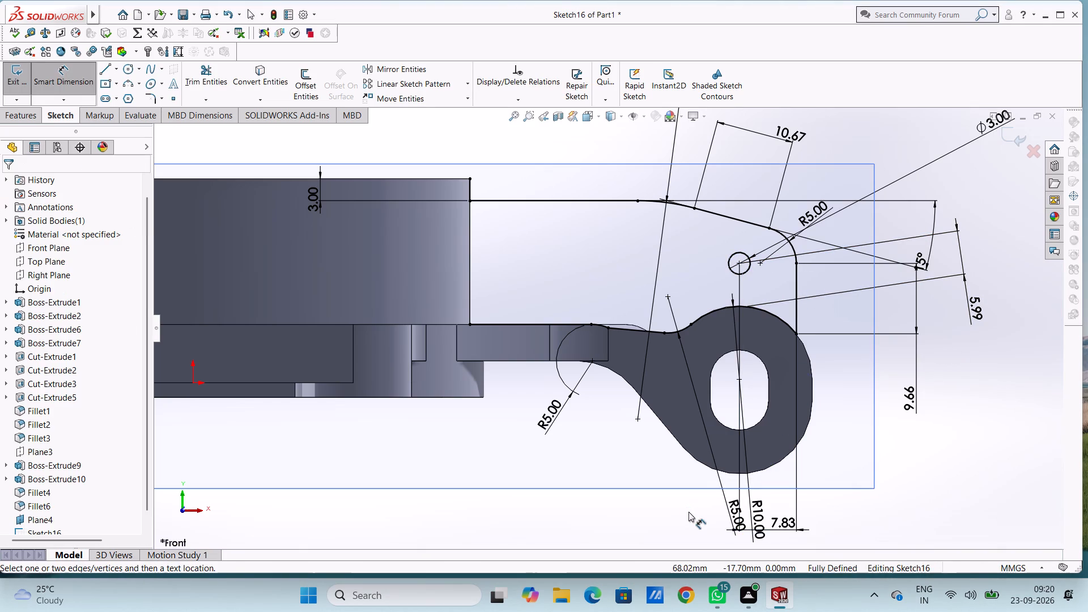
{"action": "key", "text": "Escape"}
{"action": "key", "text": "Escape"}
{"action": "key", "text": "Escape"}
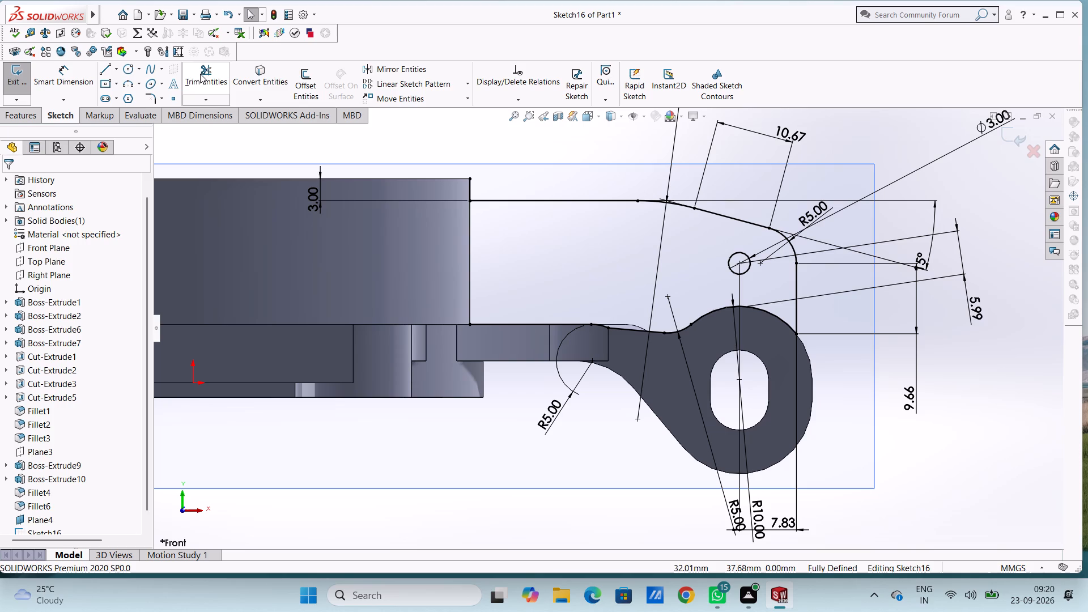
Trim away the short vertical segment above the profile's top horizontal line at the housing's upper corner.
{"action": "left_click", "coordinate": [200, 74]}
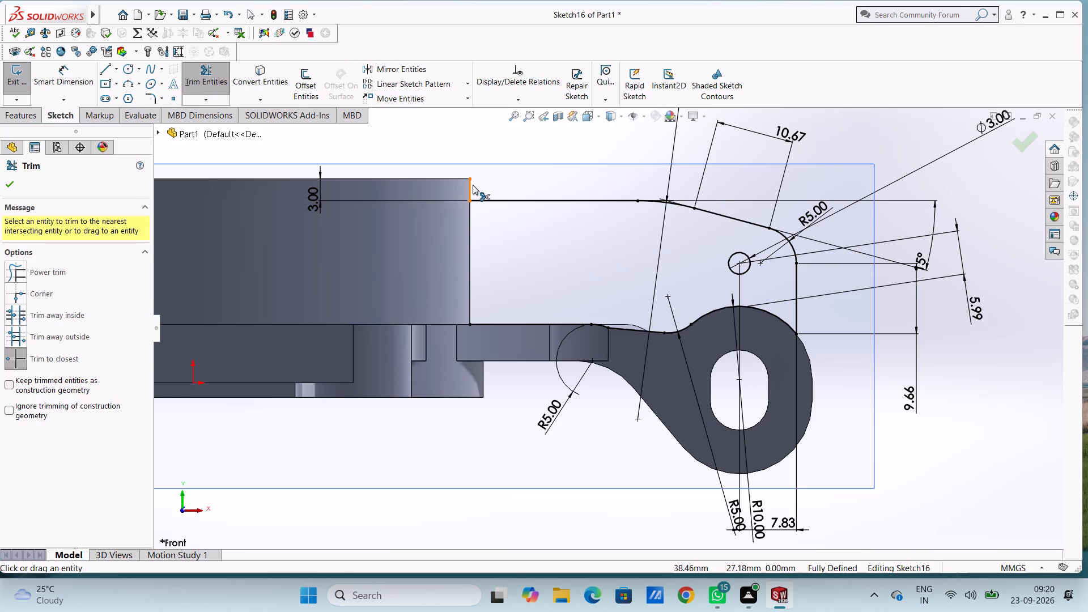
{"action": "left_click", "coordinate": [473, 185]}
{"action": "key", "text": "Escape"}
{"action": "key", "text": "Escape"}
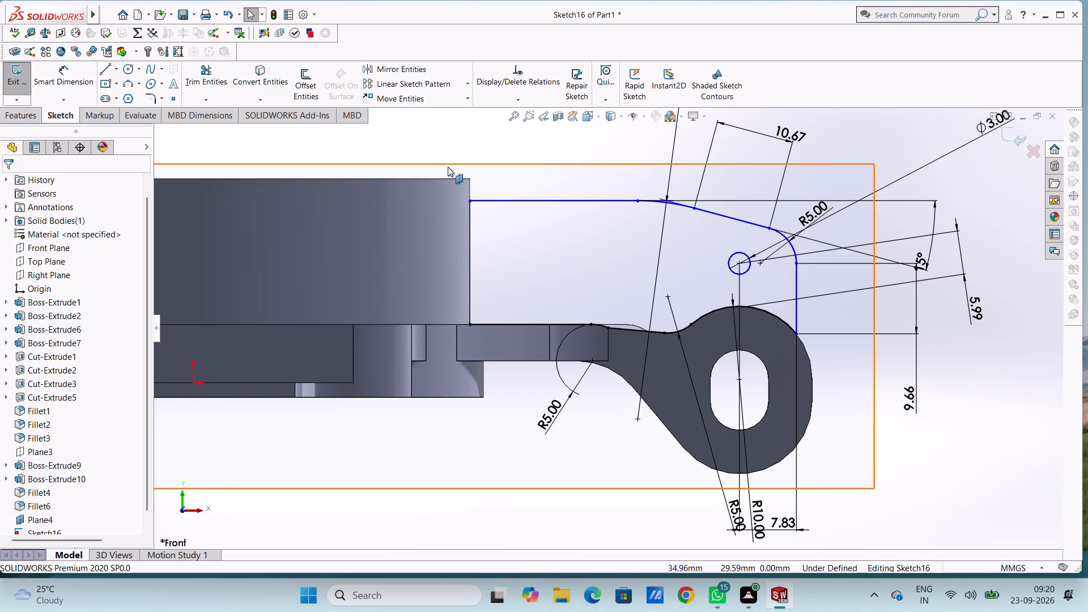
Dimension the vertical distance from the origin to the profile's top horizontal line.
{"action": "scroll", "coordinate": [448, 167], "scroll_direction": "up", "scroll_amount": 4}
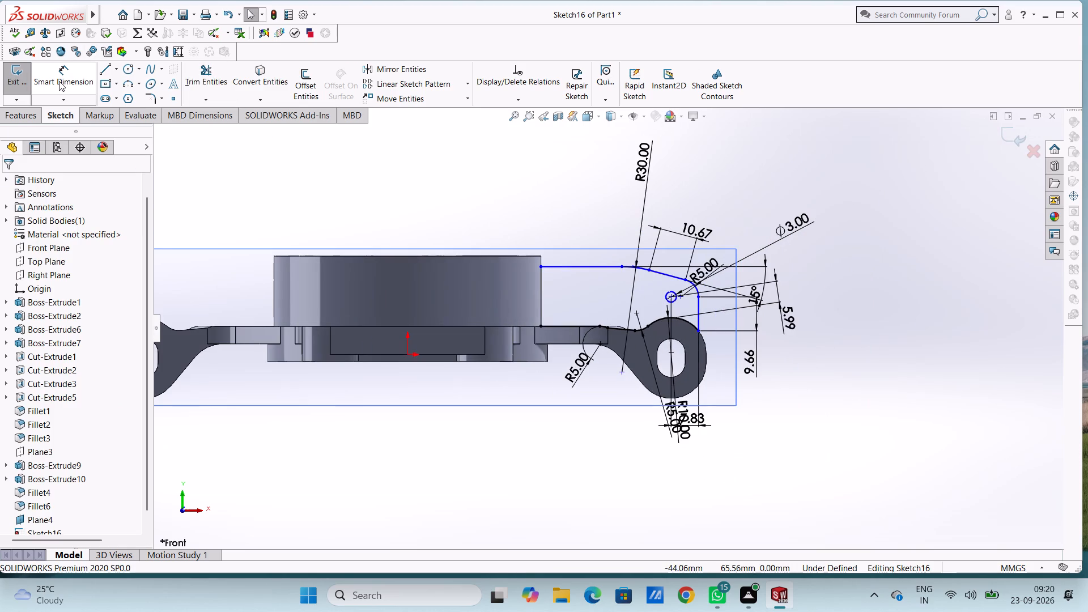
{"action": "left_click", "coordinate": [59, 81]}
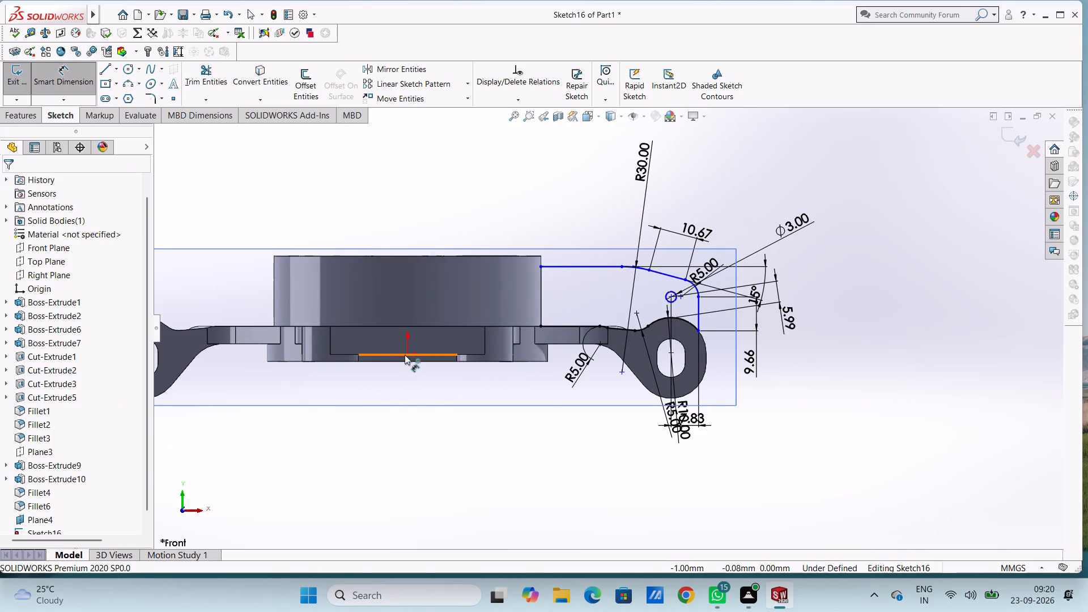
{"action": "left_click", "coordinate": [405, 355]}
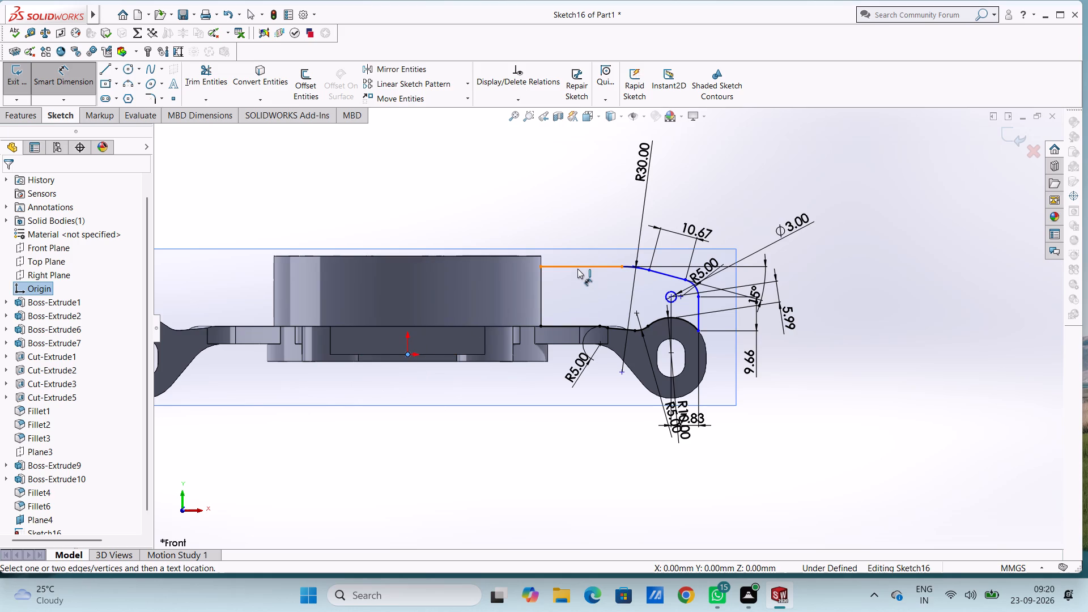
{"action": "left_click", "coordinate": [577, 268]}
{"action": "left_click", "coordinate": [433, 190]}
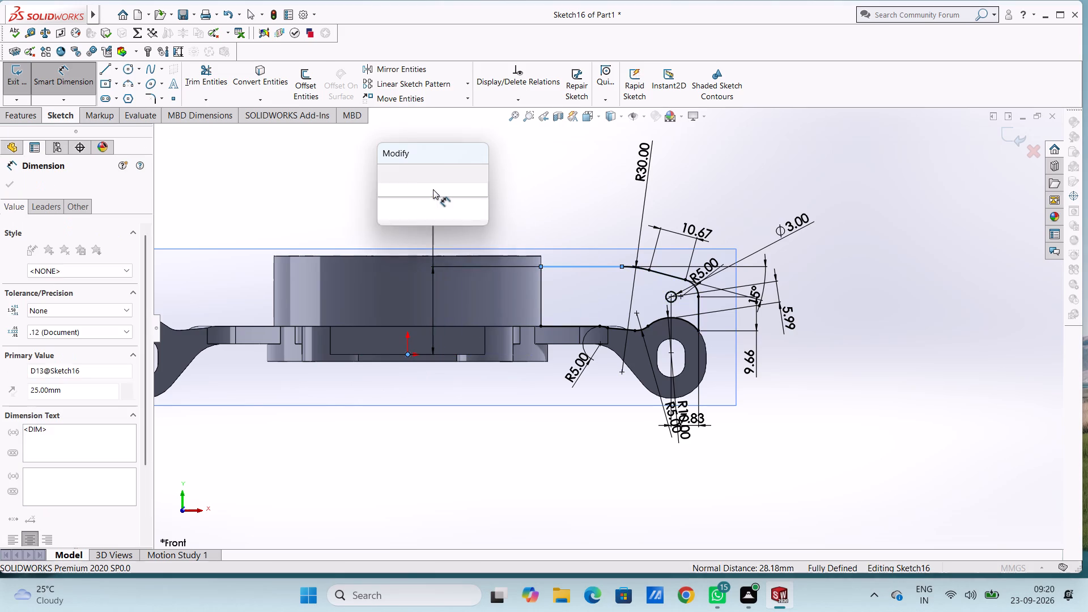
{"action": "left_click", "coordinate": [384, 174]}
{"action": "left_click", "coordinate": [373, 178]}
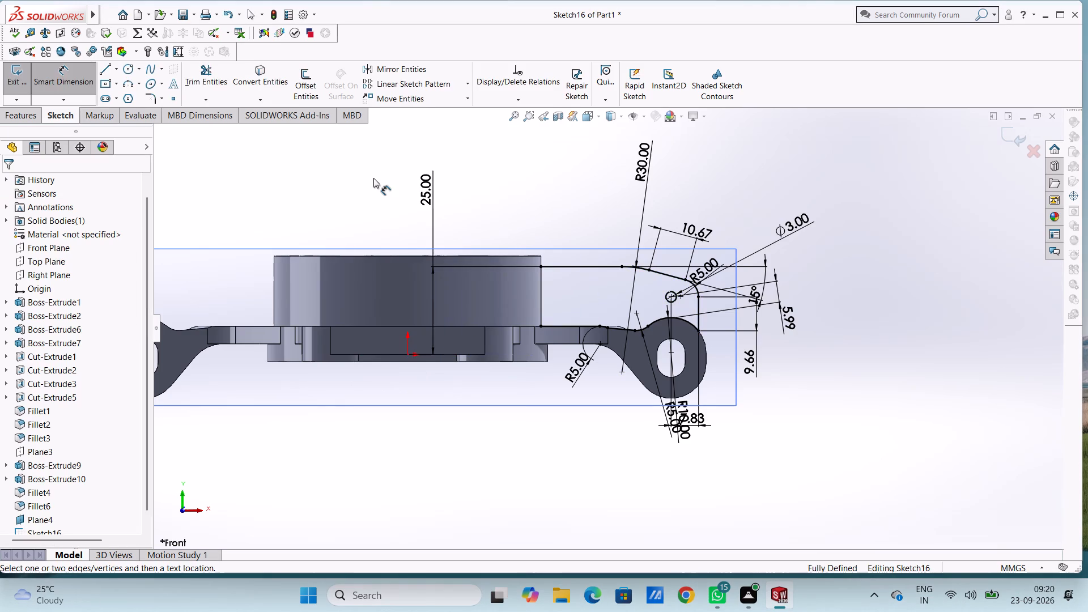
Sketch a vertical line about 86 mm long through the origin, spanning above and below the housing.
{"action": "key", "text": "Escape"}
{"action": "key", "text": "Escape"}
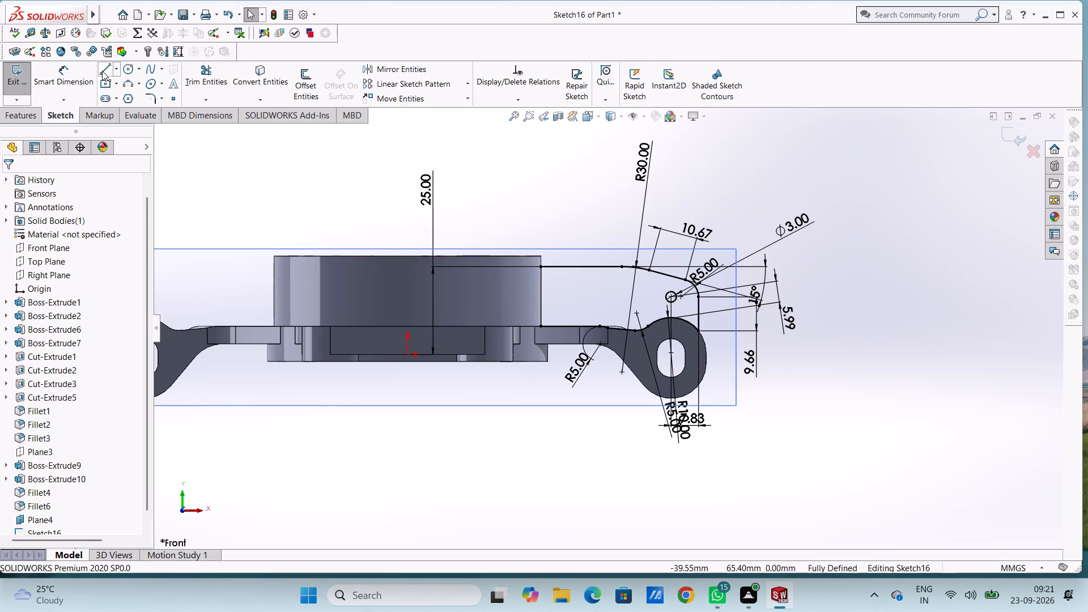
{"action": "left_click", "coordinate": [102, 71]}
{"action": "left_click", "coordinate": [411, 136]}
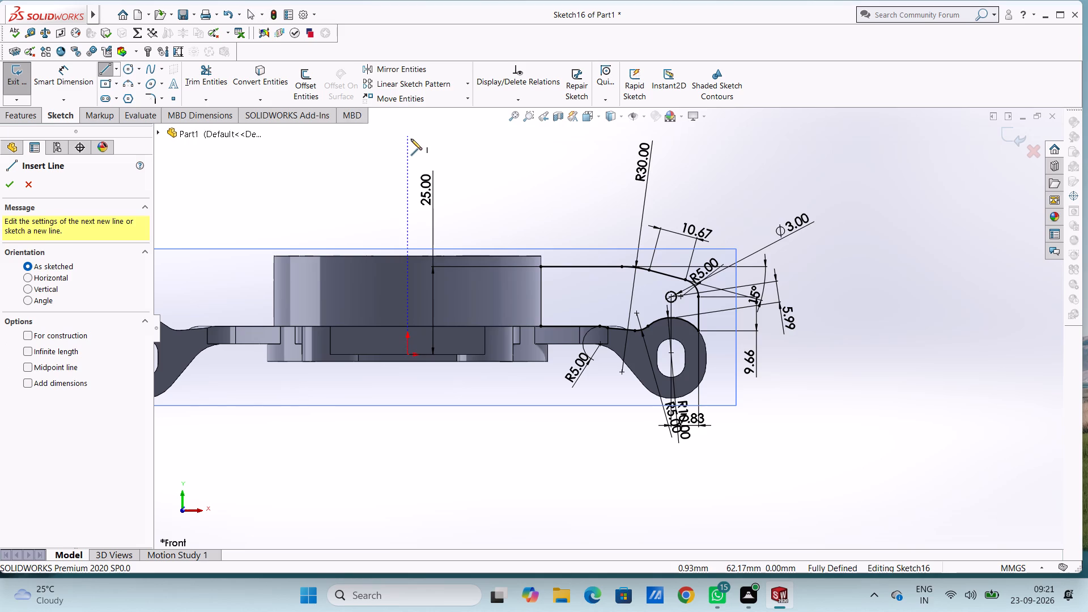
{"action": "left_click", "coordinate": [406, 437]}
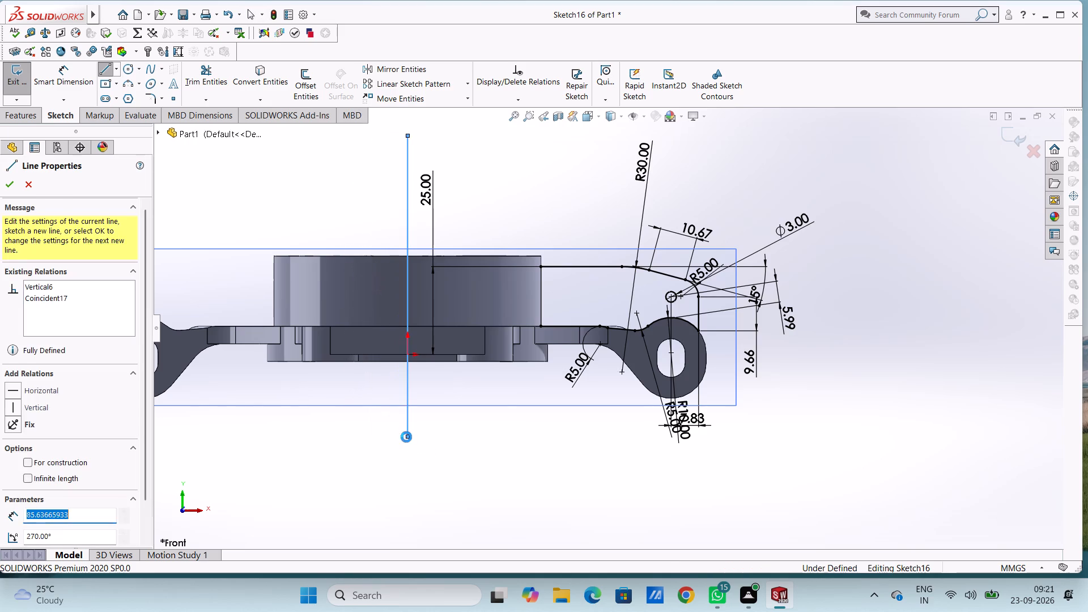
{"action": "key", "text": "Escape"}
{"action": "key", "text": "Escape"}
{"action": "key", "text": "Escape"}
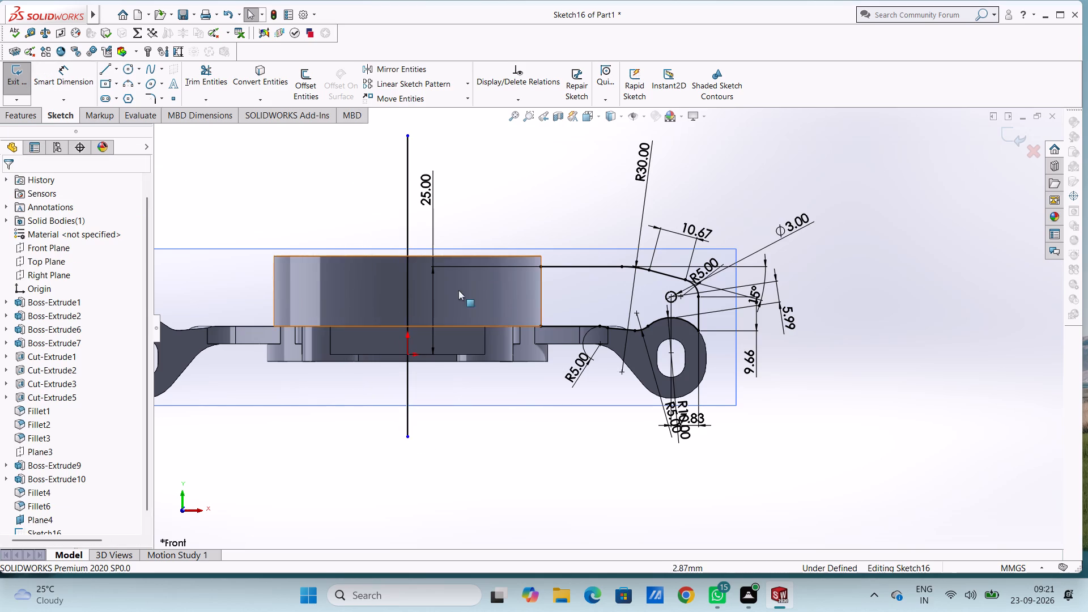
Mirror the complete closed sloped profile and its 3 mm hole about the vertical line through the origin, keeping the originals.
{"action": "left_click", "coordinate": [392, 71]}
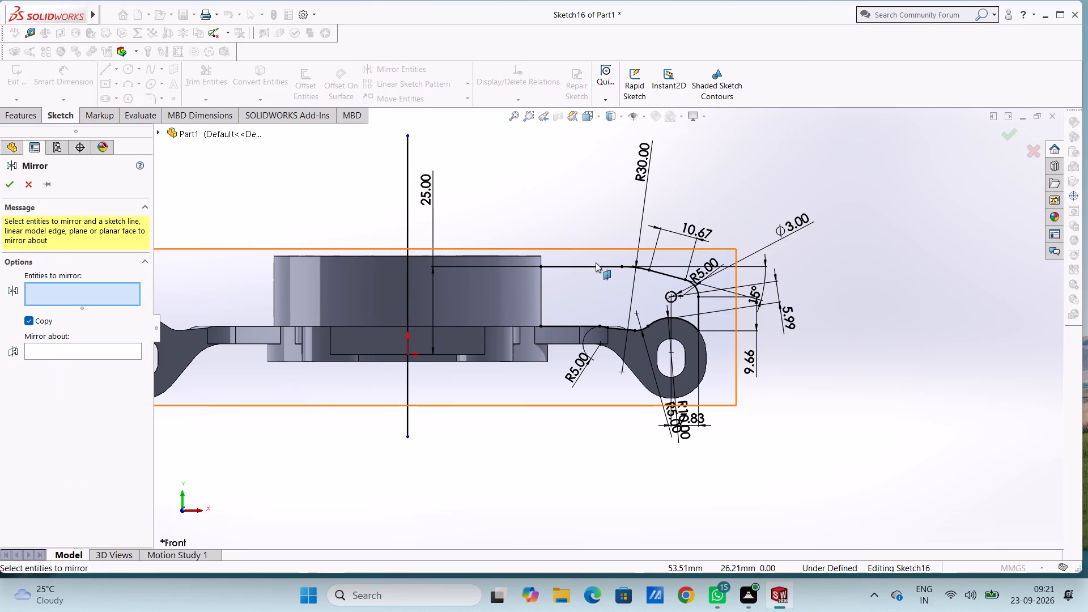
{"action": "left_click", "coordinate": [595, 270]}
{"action": "left_click", "coordinate": [544, 289]}
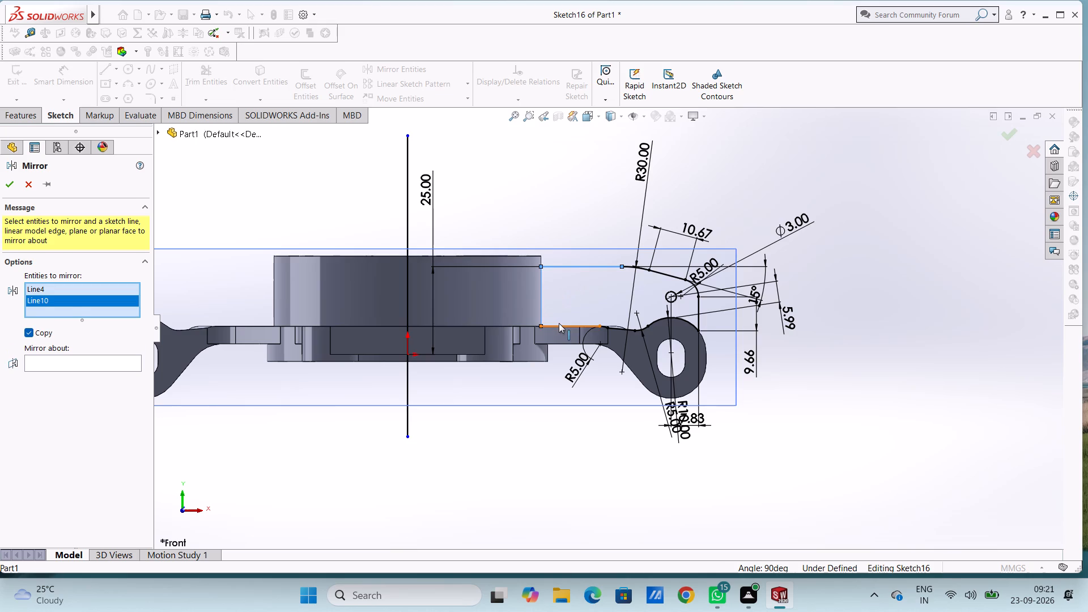
{"action": "left_click", "coordinate": [559, 323]}
{"action": "scroll", "coordinate": [600, 327], "scroll_direction": "down", "scroll_amount": 7}
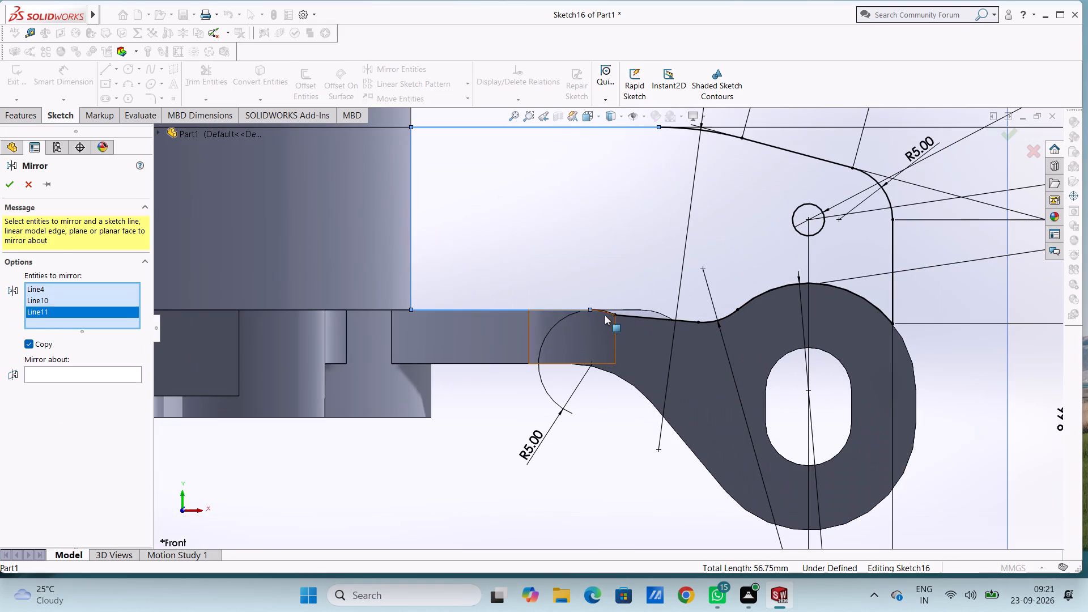
{"action": "left_click", "coordinate": [607, 312]}
{"action": "left_click", "coordinate": [641, 317]}
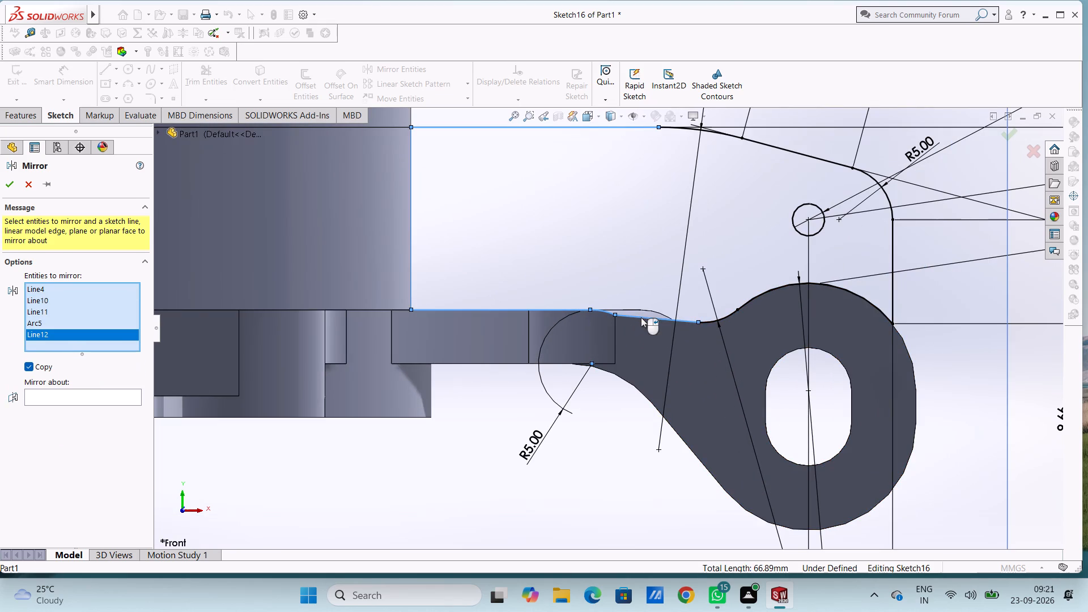
{"action": "left_click", "coordinate": [709, 318]}
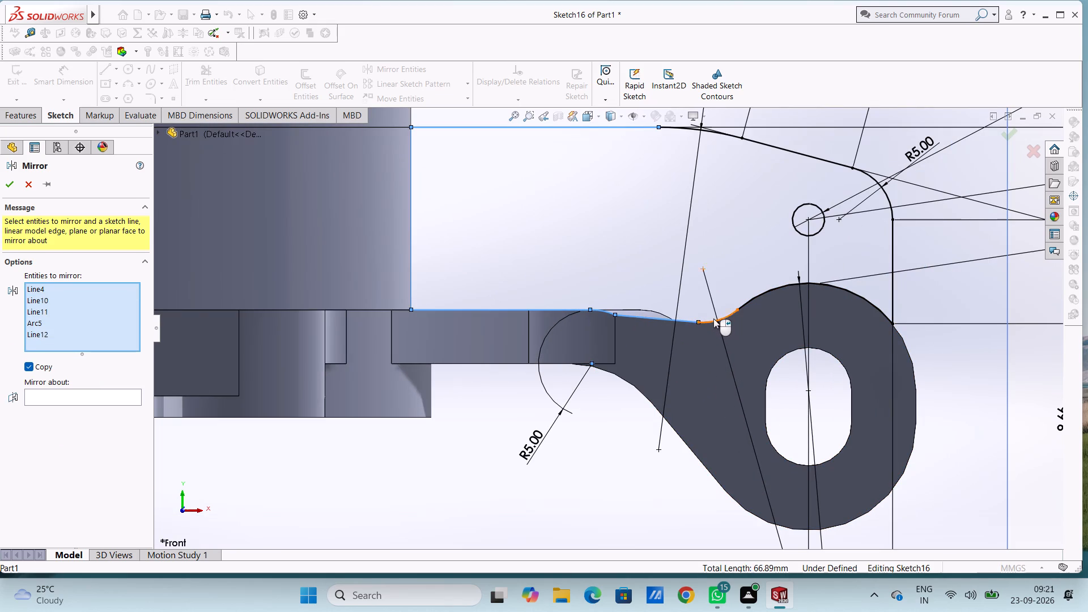
{"action": "left_click", "coordinate": [713, 318]}
{"action": "left_click", "coordinate": [755, 295]}
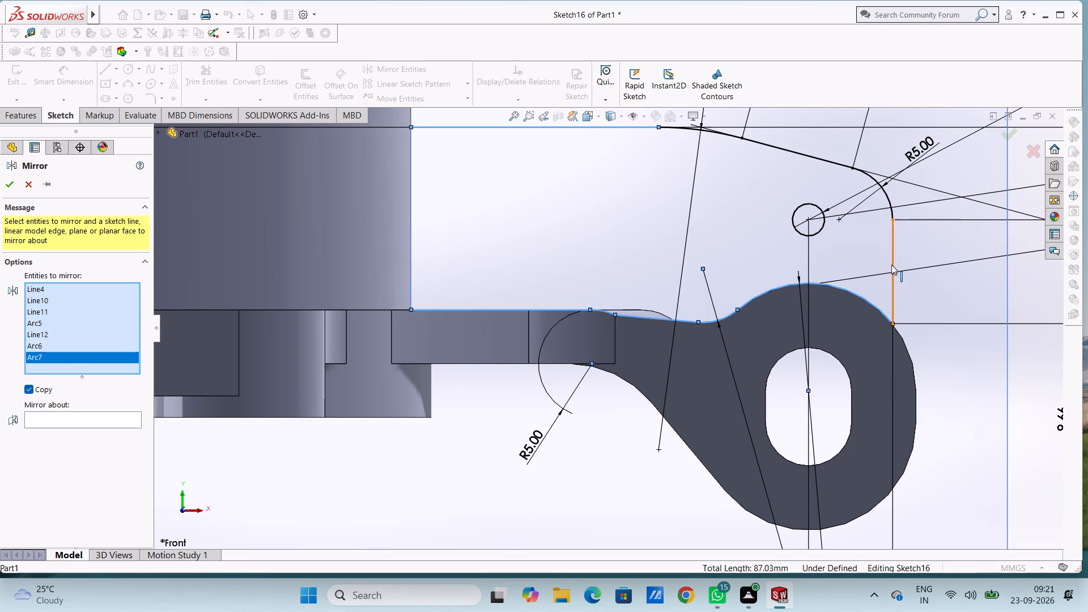
{"action": "left_click", "coordinate": [891, 265]}
{"action": "left_click", "coordinate": [887, 192]}
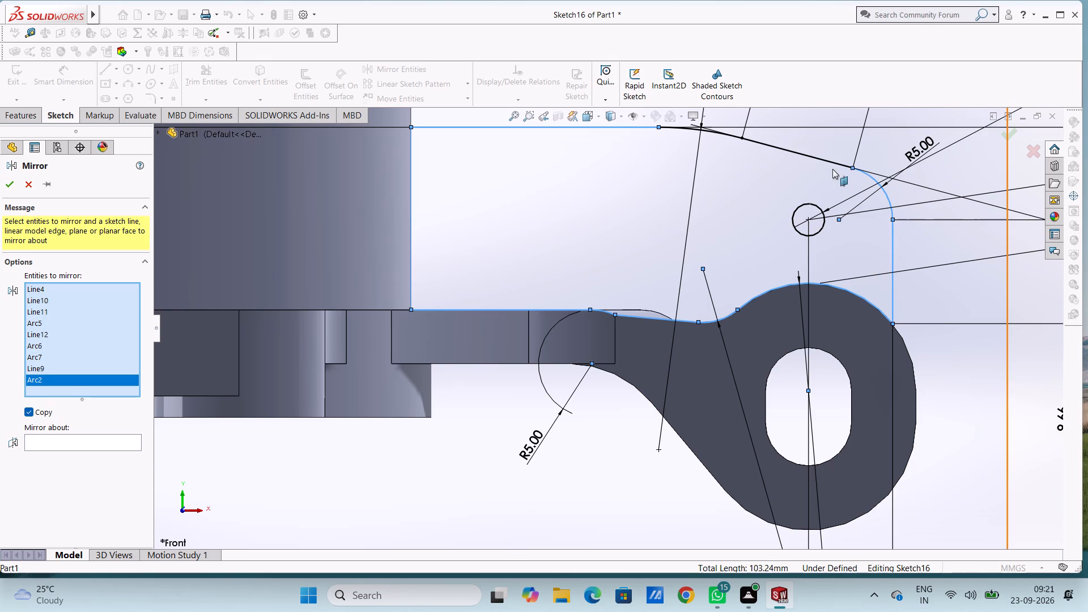
{"action": "left_click", "coordinate": [828, 162]}
{"action": "left_click", "coordinate": [716, 135]}
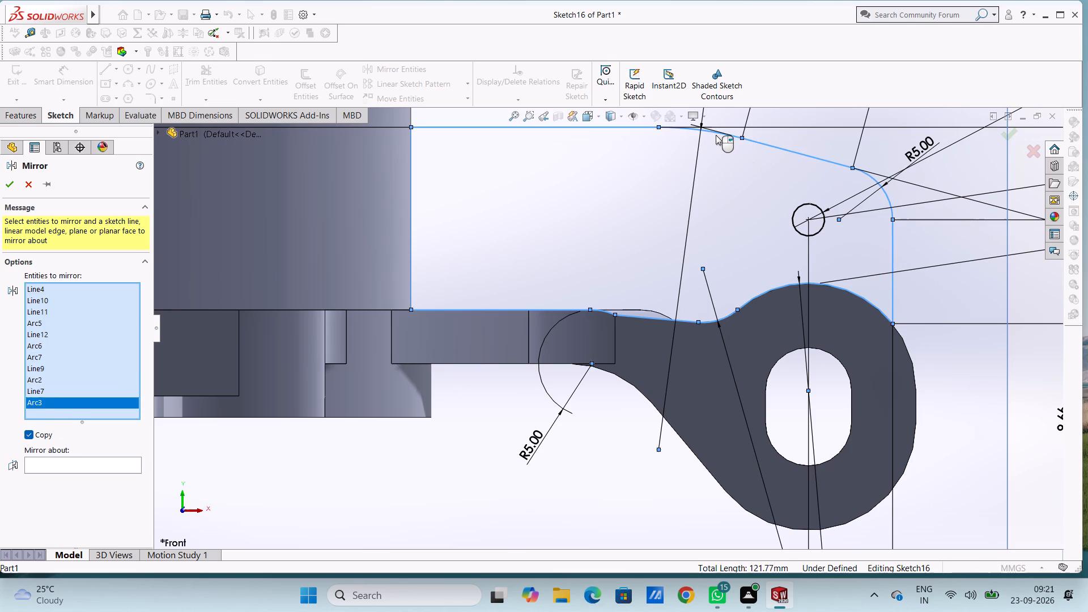
{"action": "scroll", "coordinate": [716, 135], "scroll_direction": "up", "scroll_amount": 5}
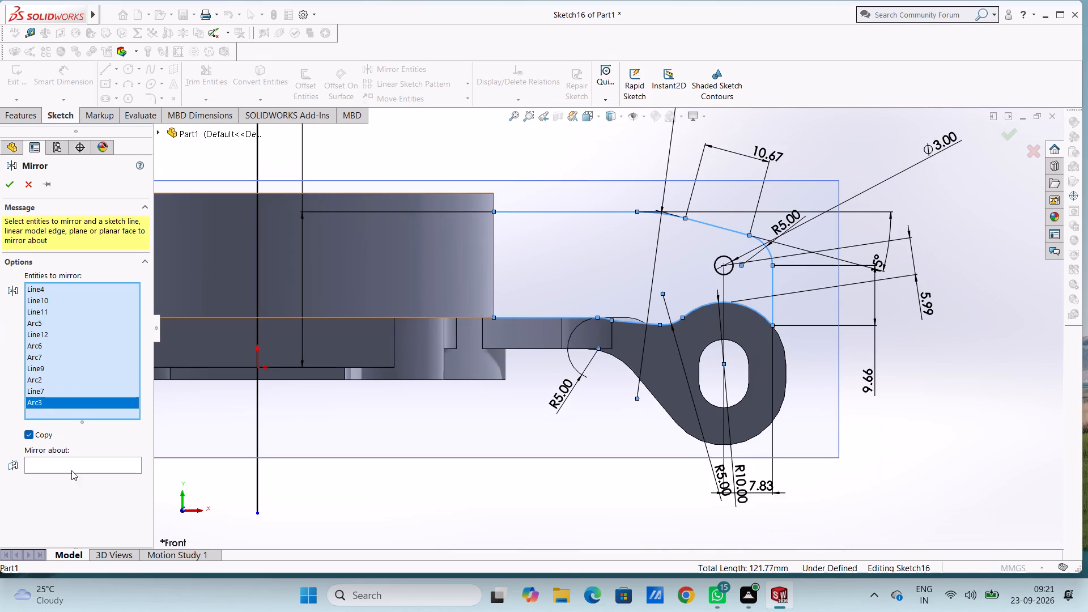
{"action": "left_click", "coordinate": [84, 465]}
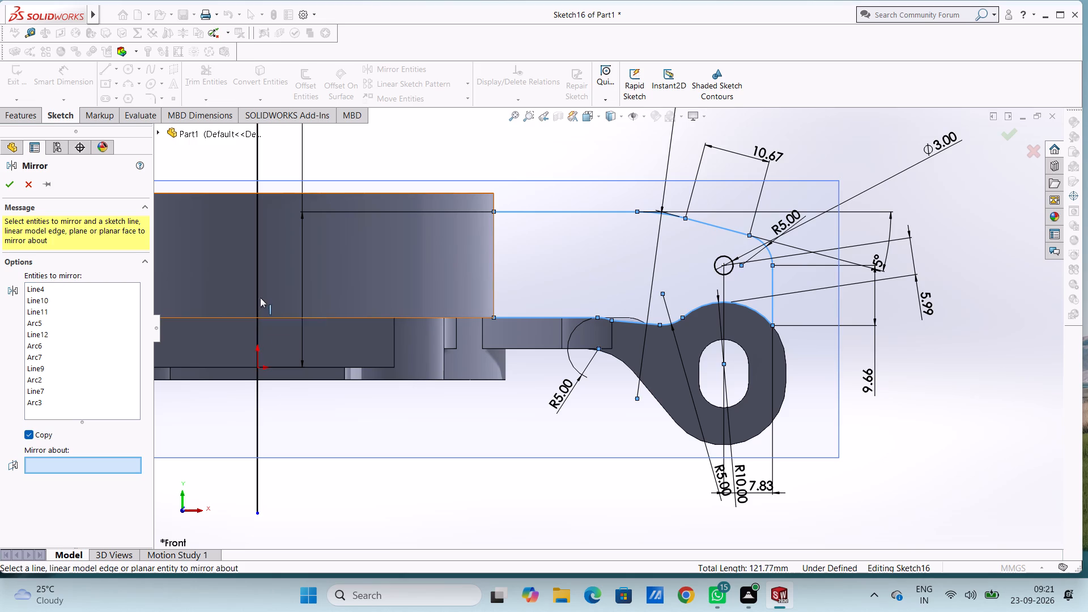
{"action": "left_click", "coordinate": [256, 295]}
{"action": "scroll", "coordinate": [256, 295], "scroll_direction": "up", "scroll_amount": 7}
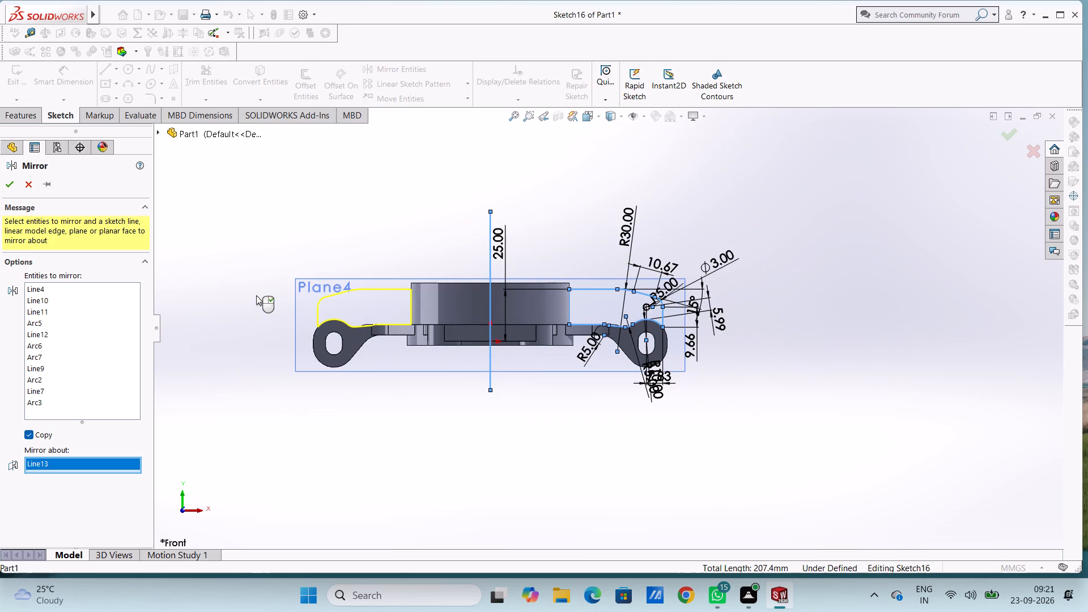
{"action": "scroll", "coordinate": [640, 330], "scroll_direction": "down", "scroll_amount": 4}
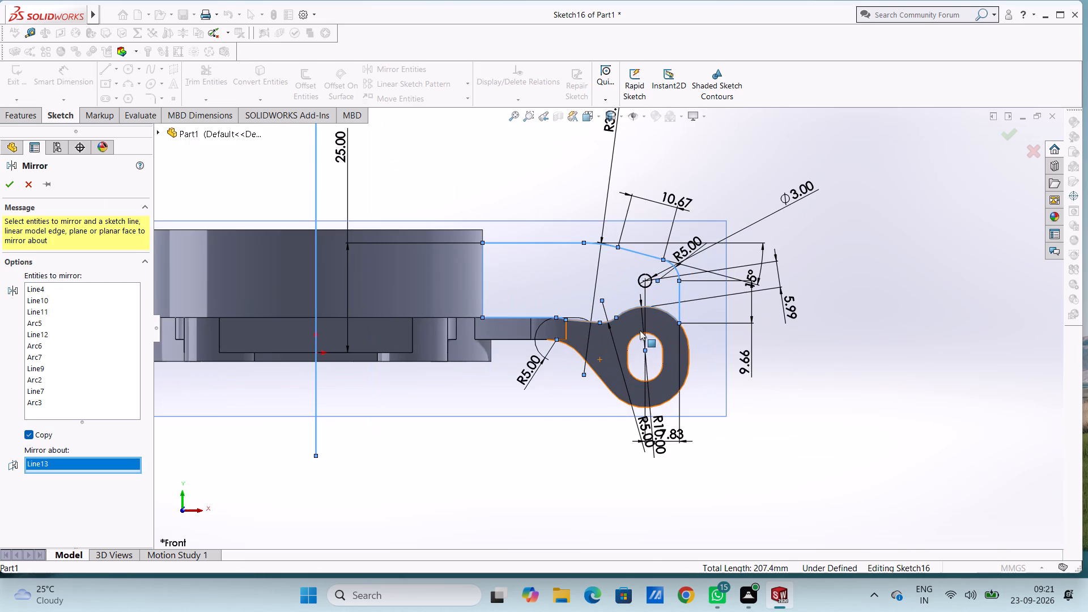
{"action": "left_click", "coordinate": [83, 405]}
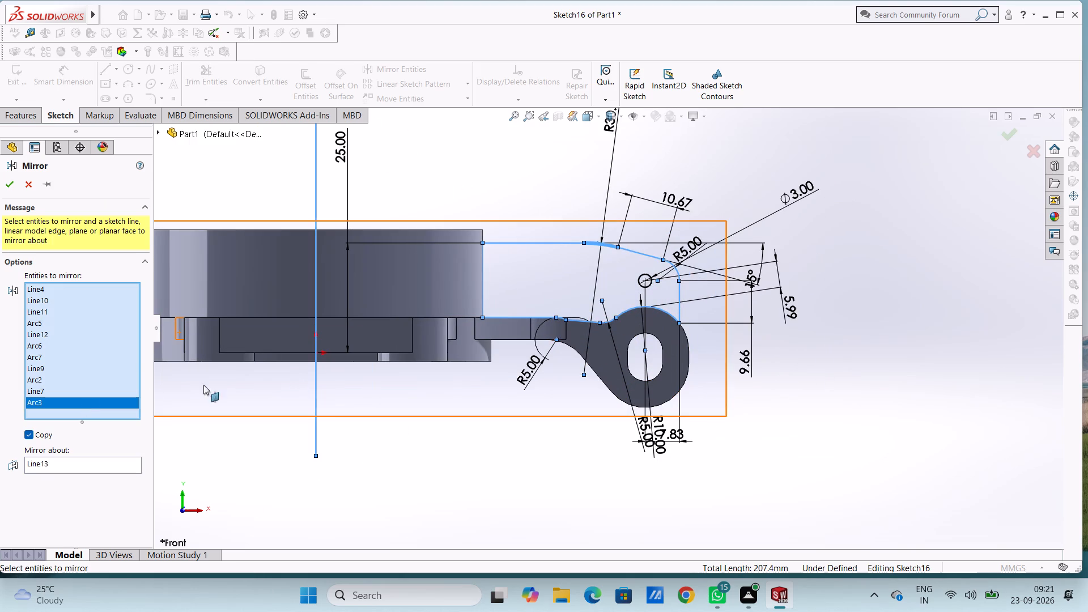
{"action": "left_click", "coordinate": [639, 276]}
{"action": "scroll", "coordinate": [485, 326], "scroll_direction": "down", "scroll_amount": 1}
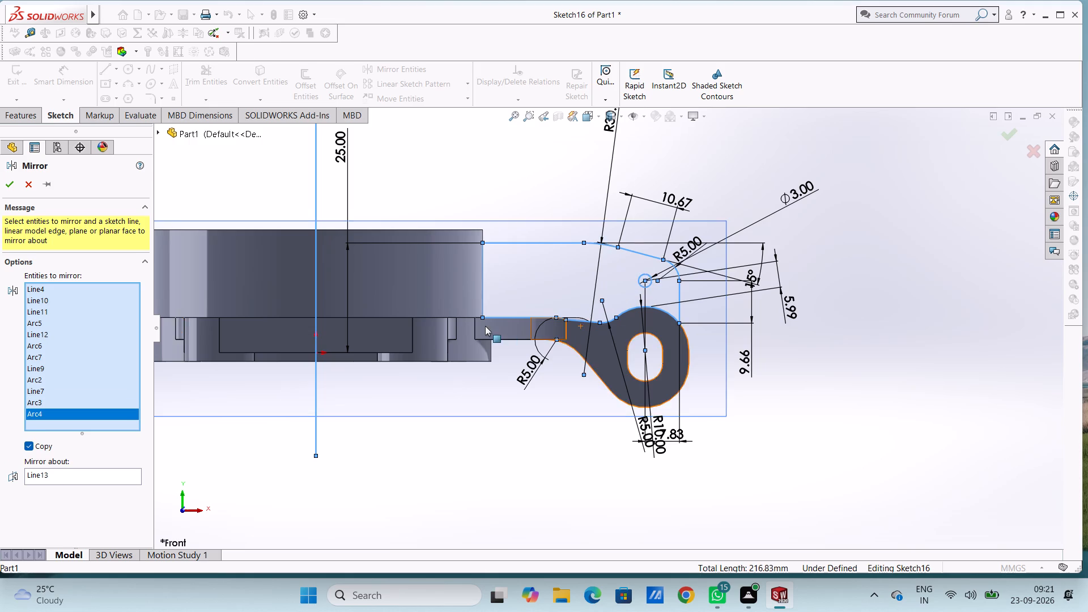
{"action": "scroll", "coordinate": [485, 326], "scroll_direction": "up", "scroll_amount": 5}
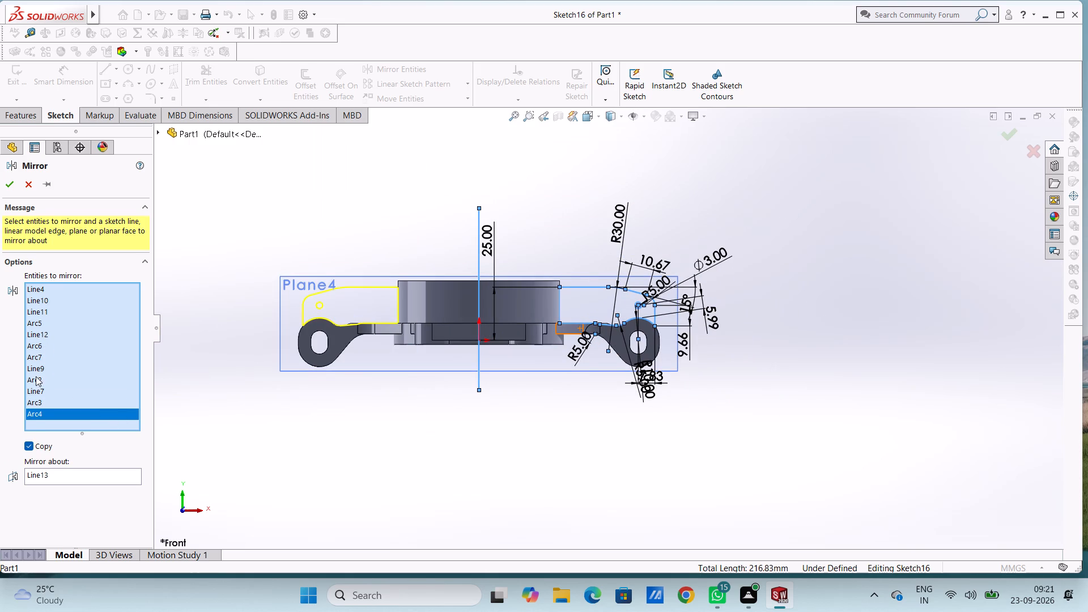
{"action": "left_click", "coordinate": [14, 188]}
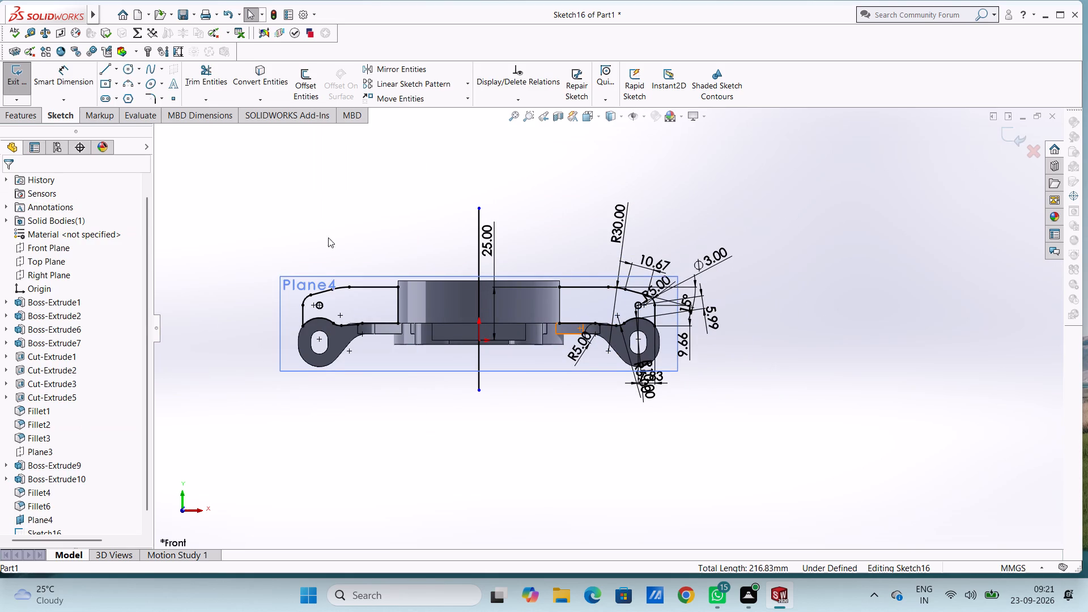
Delete the vertical line through the origin that served as the mirror axis.
{"action": "left_click", "coordinate": [477, 240]}
{"action": "left_click", "coordinate": [411, 197]}
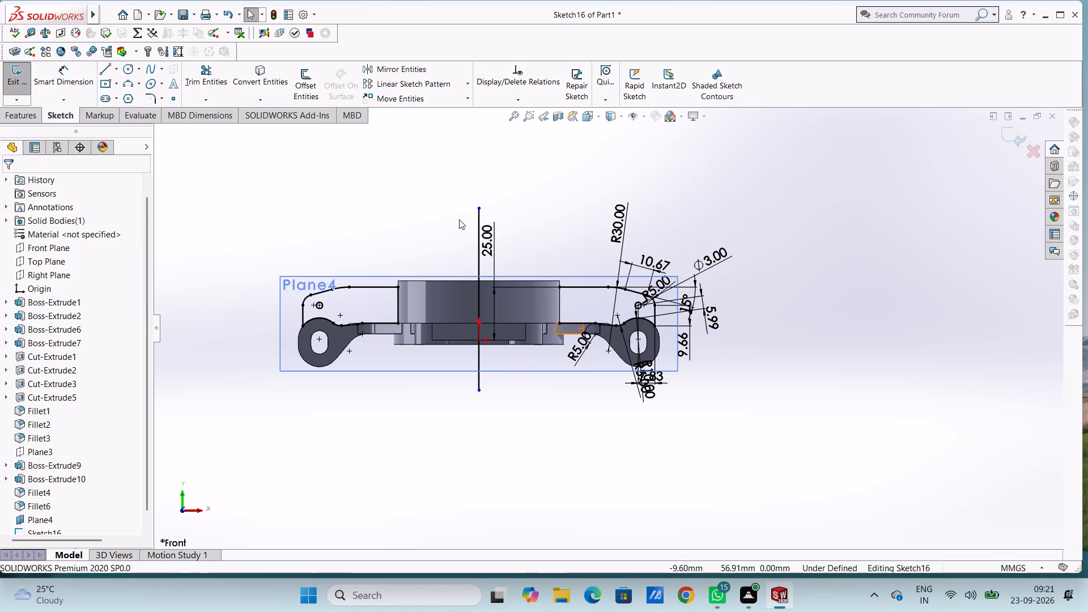
{"action": "left_click", "coordinate": [481, 212]}
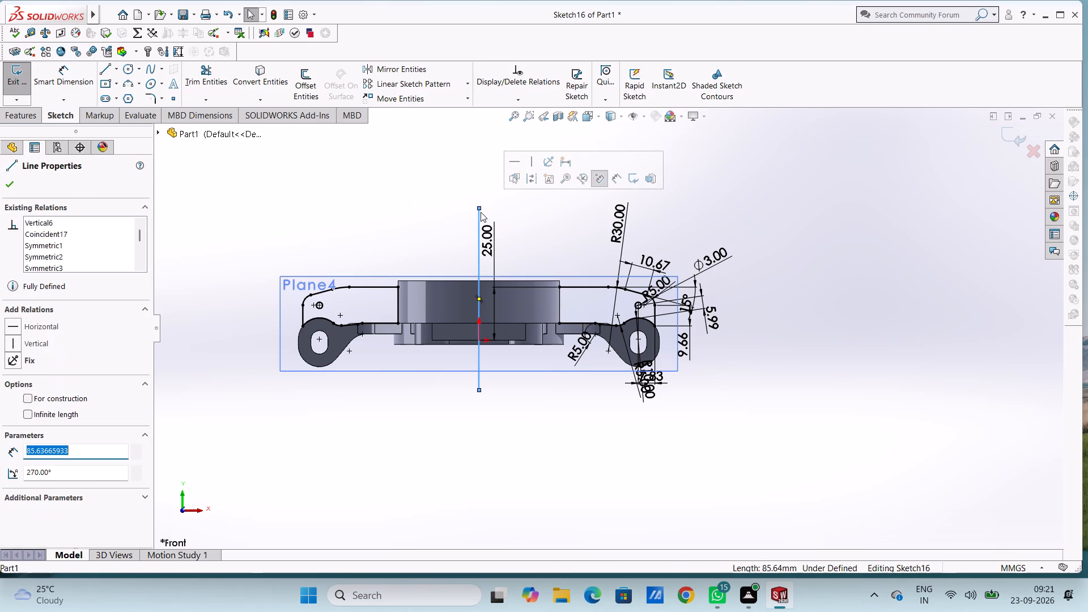
{"action": "key", "text": "Delete"}
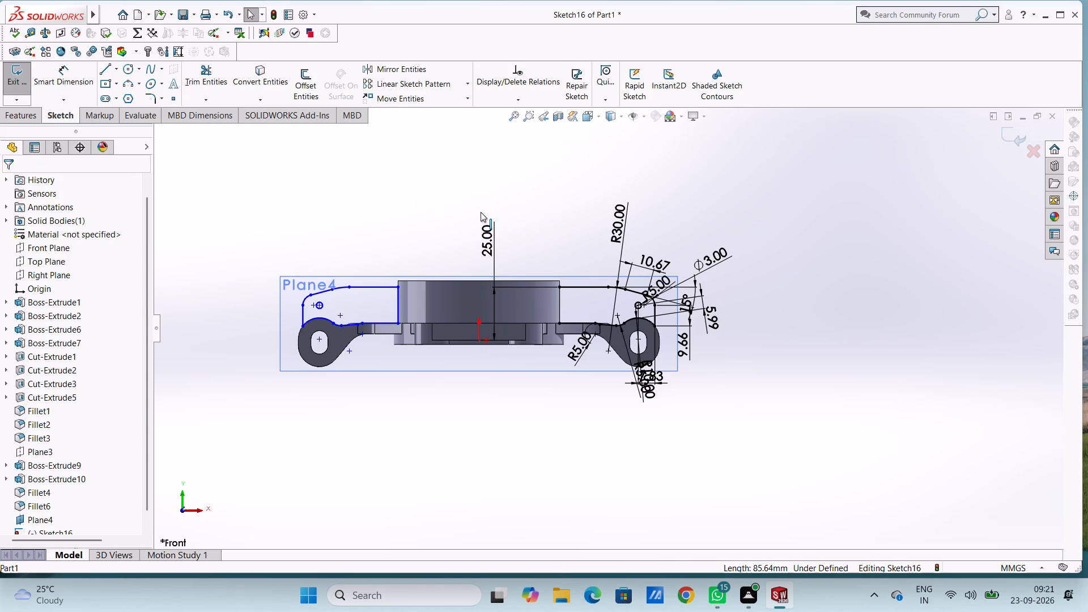
{"action": "key", "text": "Escape"}
Extrude both sloped profile regions as a blind 5 mm boss from the sketch plane, merged with the housing.
{"action": "middle_click_drag", "start_coordinate": [486, 173], "coordinate": [483, 192]}
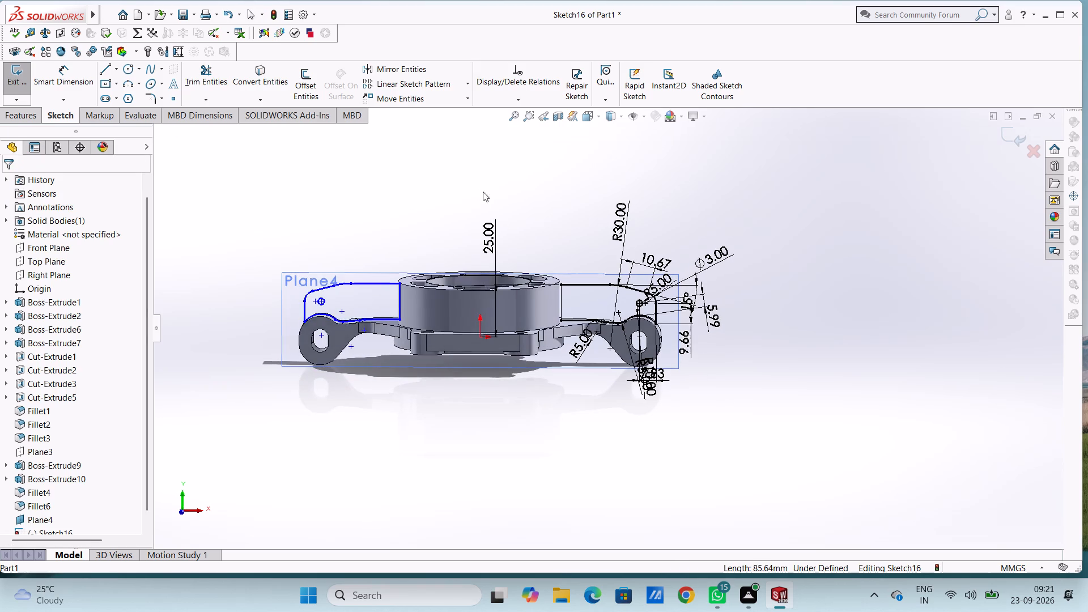
{"action": "left_click", "coordinate": [23, 113]}
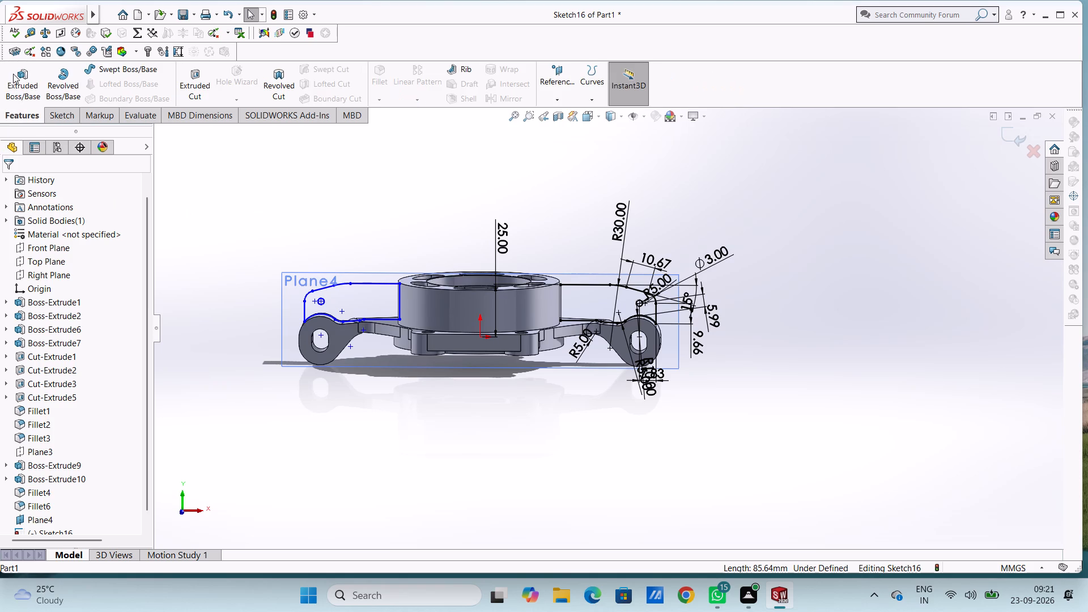
{"action": "left_click", "coordinate": [14, 74]}
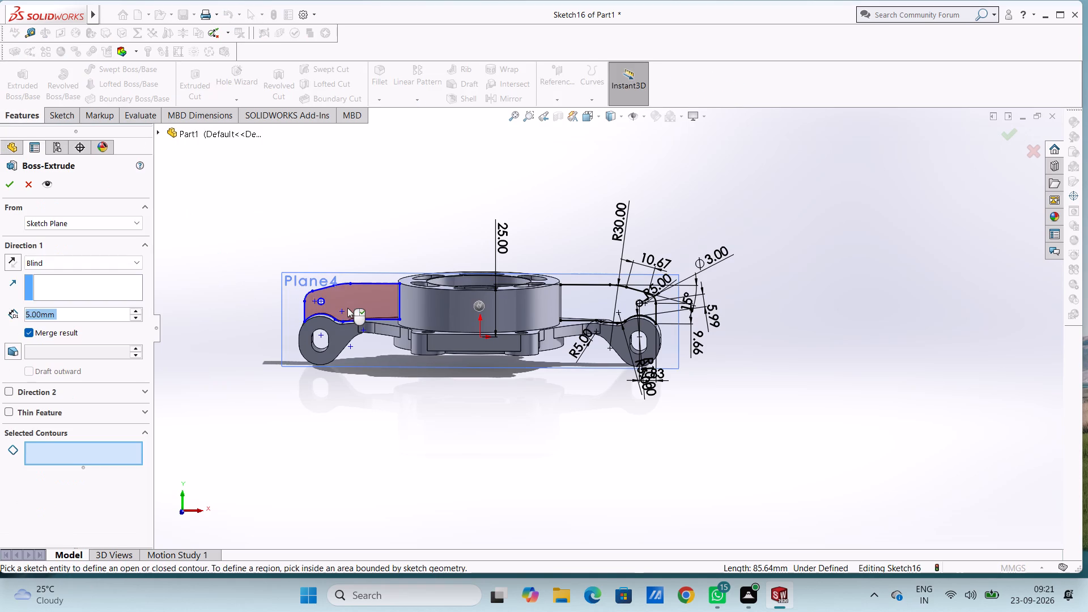
{"action": "left_click", "coordinate": [347, 308]}
{"action": "left_click", "coordinate": [594, 303]}
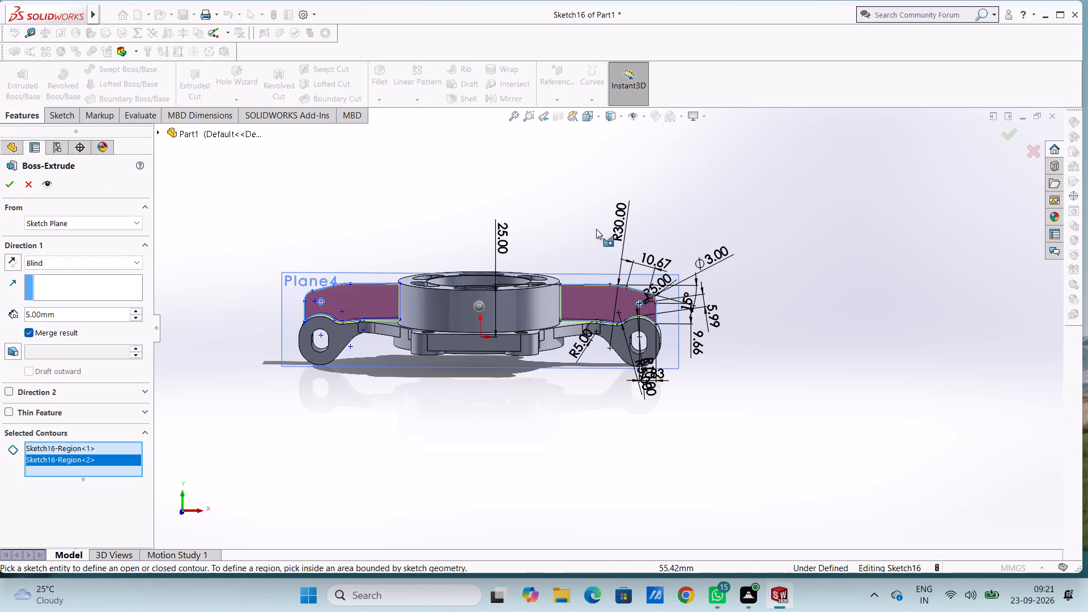
{"action": "middle_click_drag", "start_coordinate": [546, 215], "coordinate": [508, 421]}
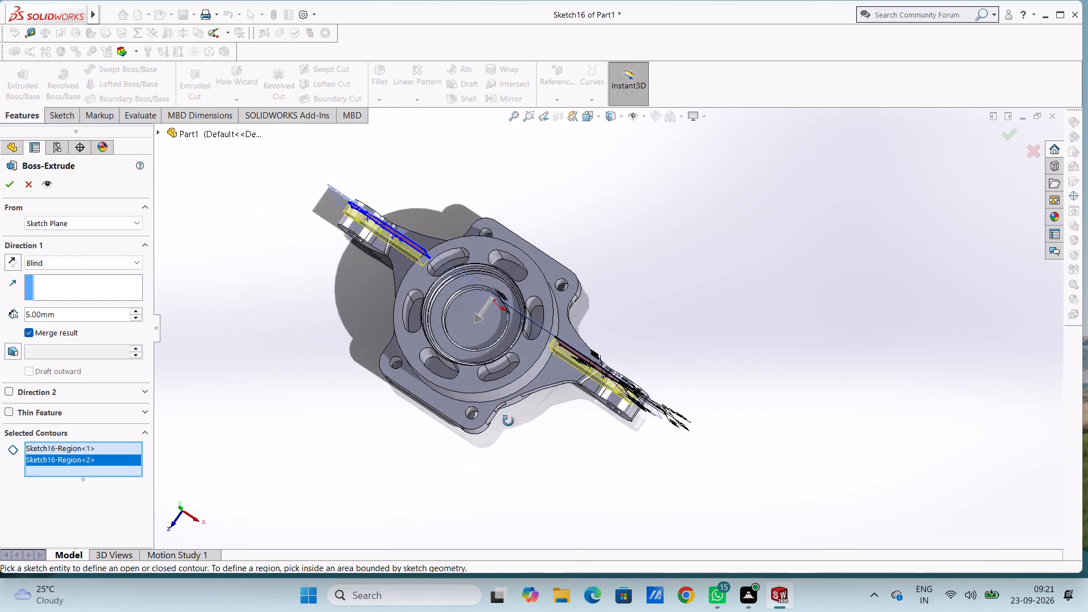
{"action": "middle_click_drag", "start_coordinate": [508, 421], "coordinate": [511, 436]}
{"action": "scroll", "coordinate": [511, 436], "scroll_direction": "up", "scroll_amount": 1}
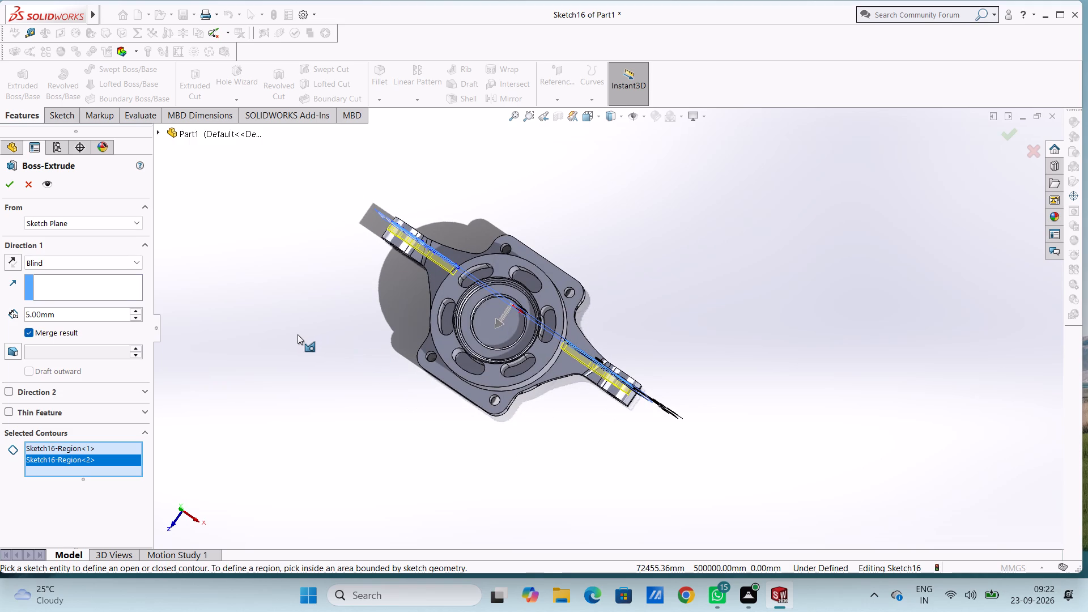
{"action": "left_click", "coordinate": [7, 184]}
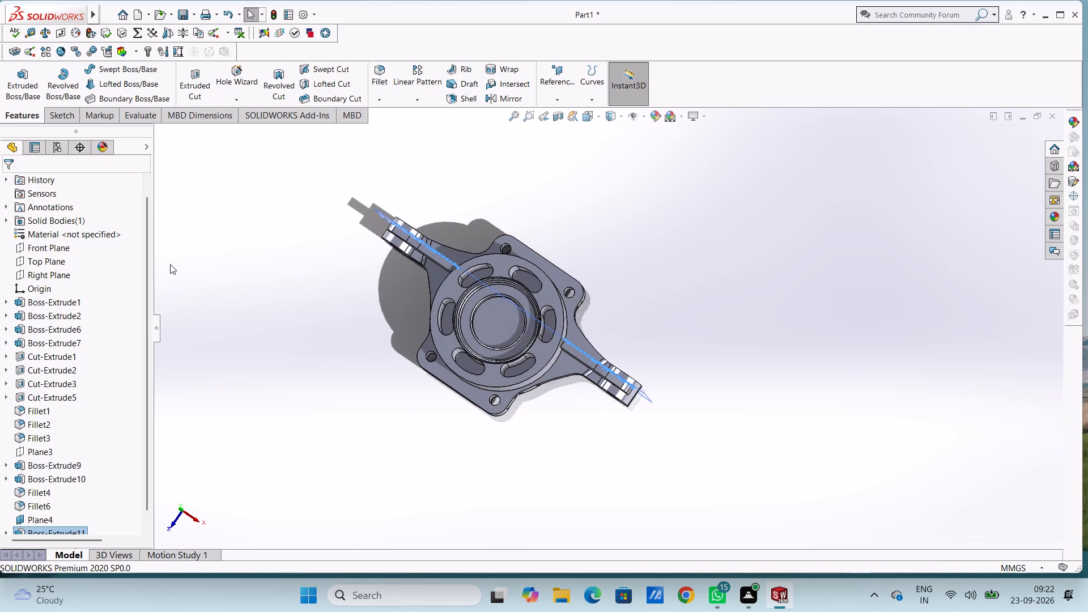
Hide Plane4, the reference plane of the extruded side plates.
{"action": "scroll", "coordinate": [12, 495], "scroll_direction": "down", "scroll_amount": 5}
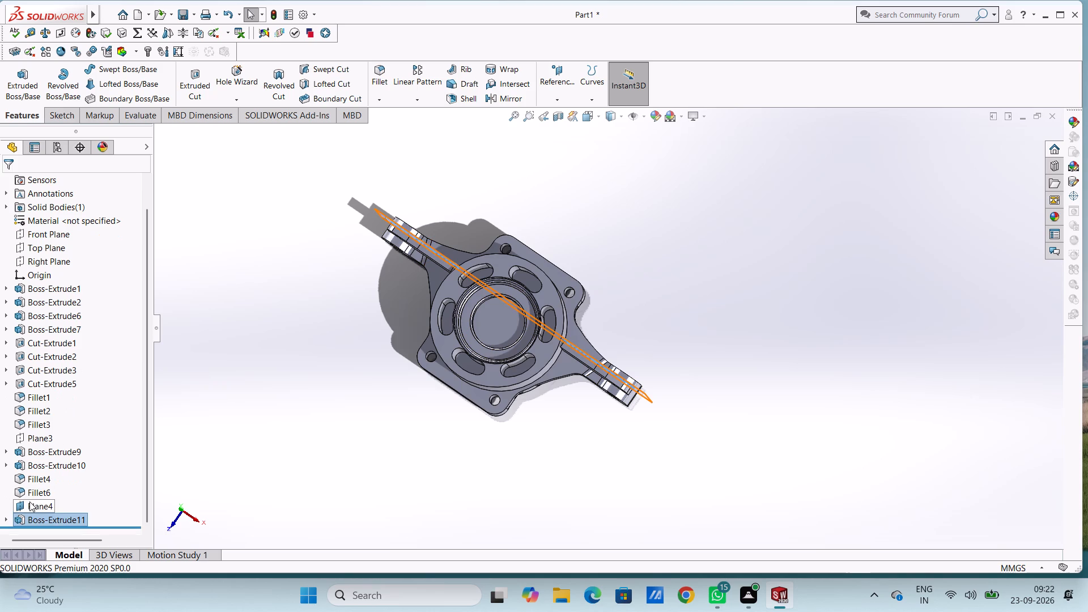
{"action": "left_click", "coordinate": [31, 501]}
{"action": "left_click", "coordinate": [58, 488]}
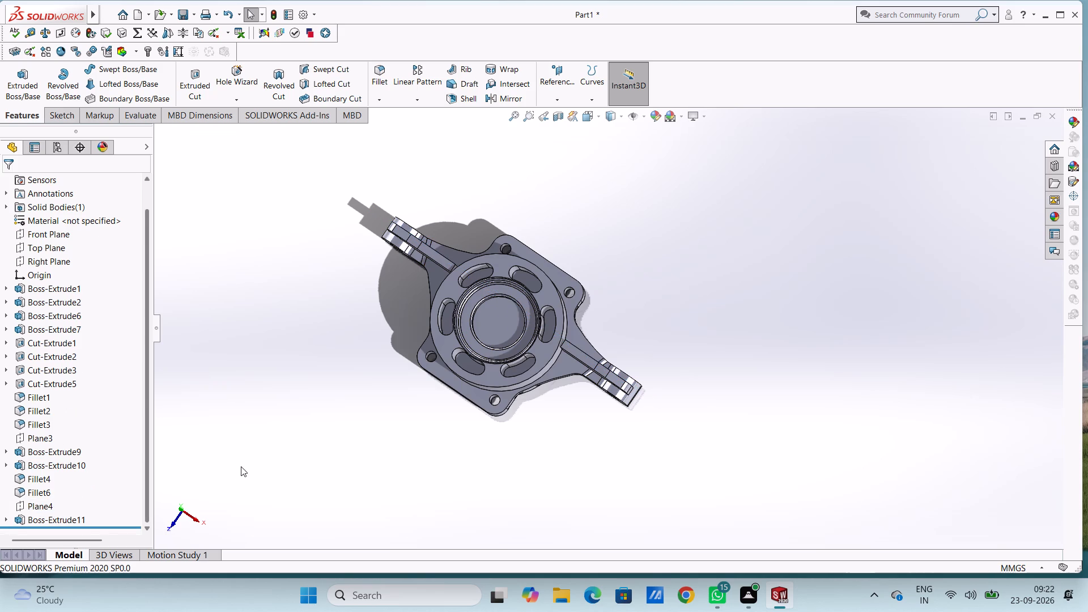
{"action": "left_click", "coordinate": [249, 462]}
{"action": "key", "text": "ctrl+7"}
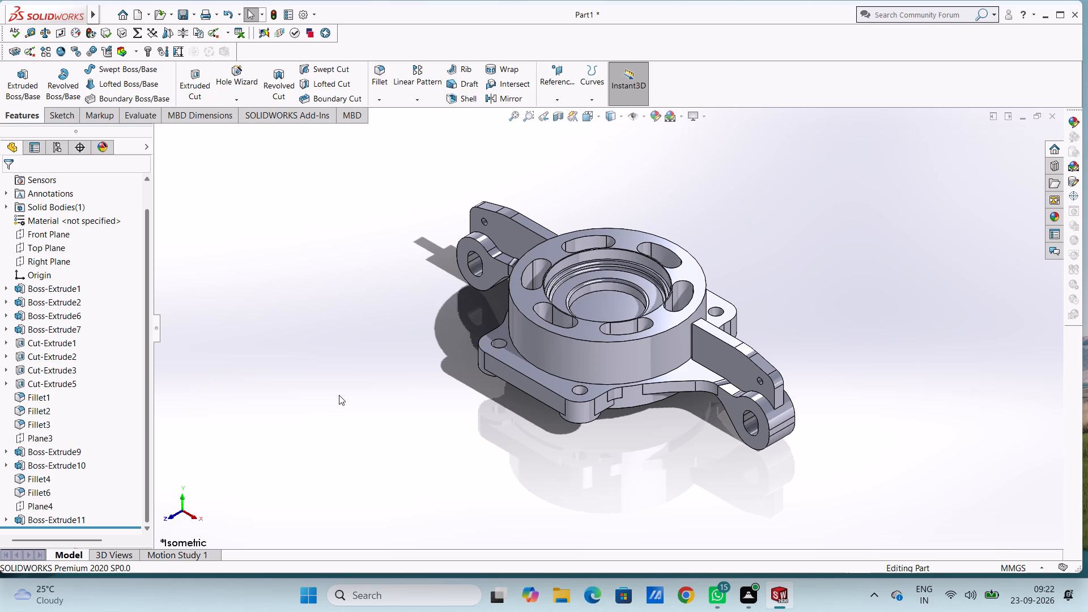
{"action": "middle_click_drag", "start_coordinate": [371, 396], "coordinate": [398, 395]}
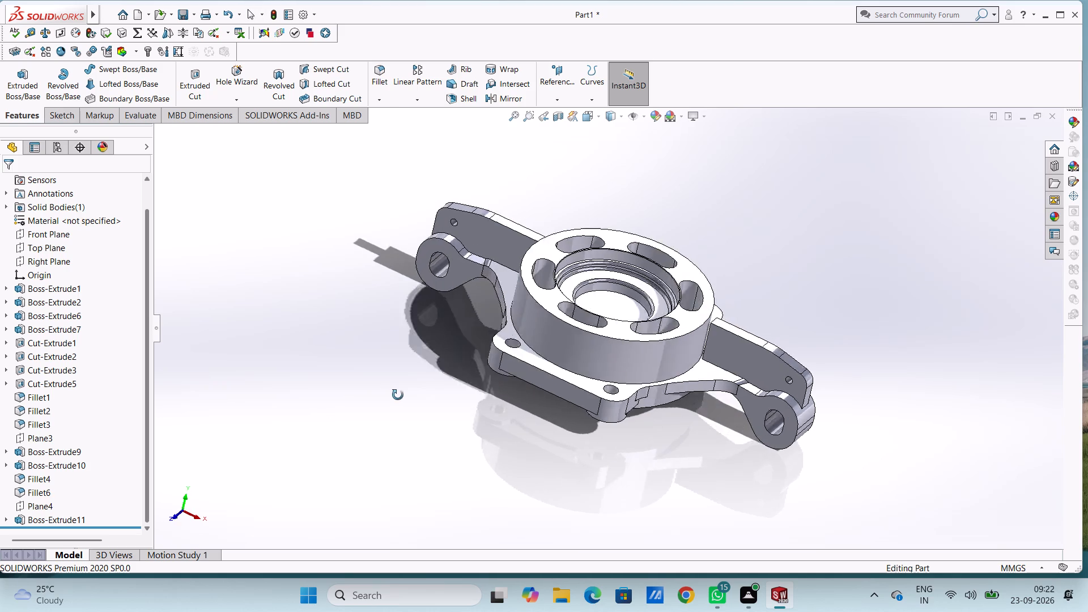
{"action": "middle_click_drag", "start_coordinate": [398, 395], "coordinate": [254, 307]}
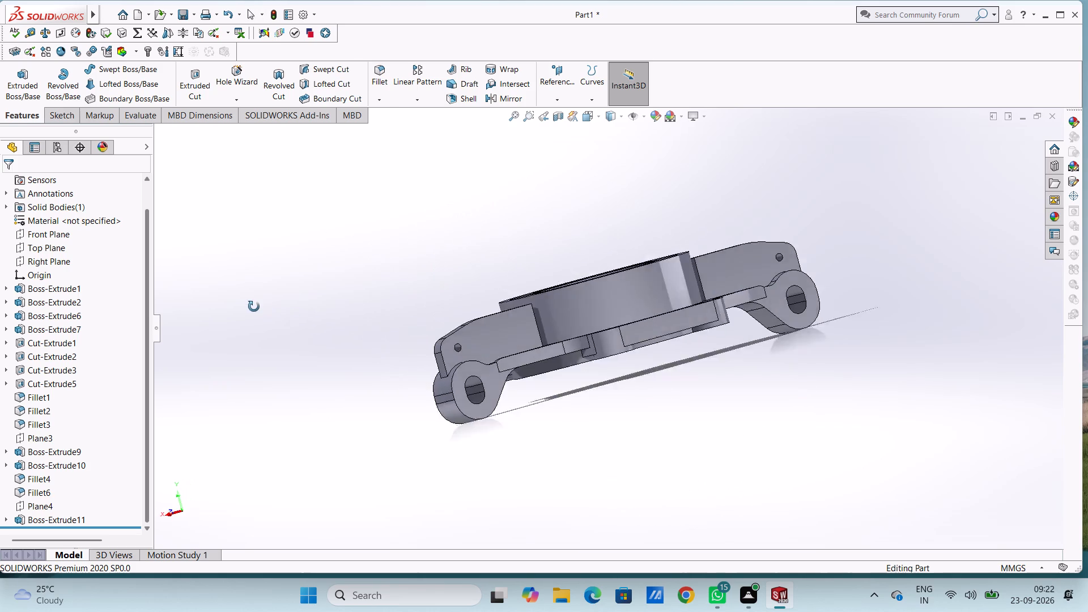
Examine the extruded side plates from several angles where they meet the round housing wall and the slotted lugs.
{"action": "middle_click_drag", "start_coordinate": [254, 307], "coordinate": [441, 361]}
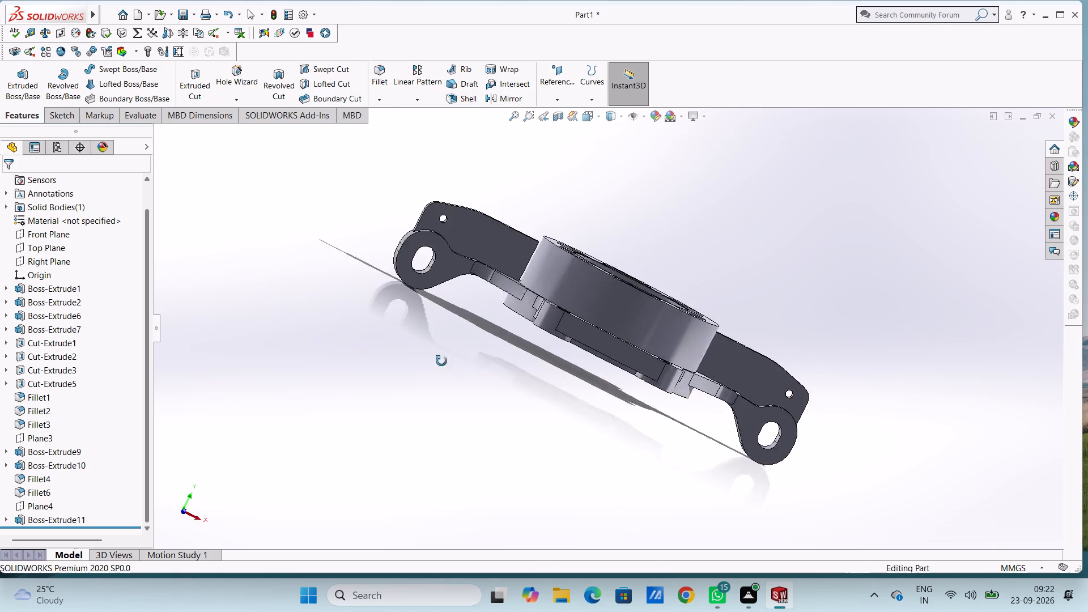
{"action": "middle_click_drag", "start_coordinate": [441, 361], "coordinate": [382, 443]}
{"action": "middle_click_drag", "start_coordinate": [454, 376], "coordinate": [439, 392]}
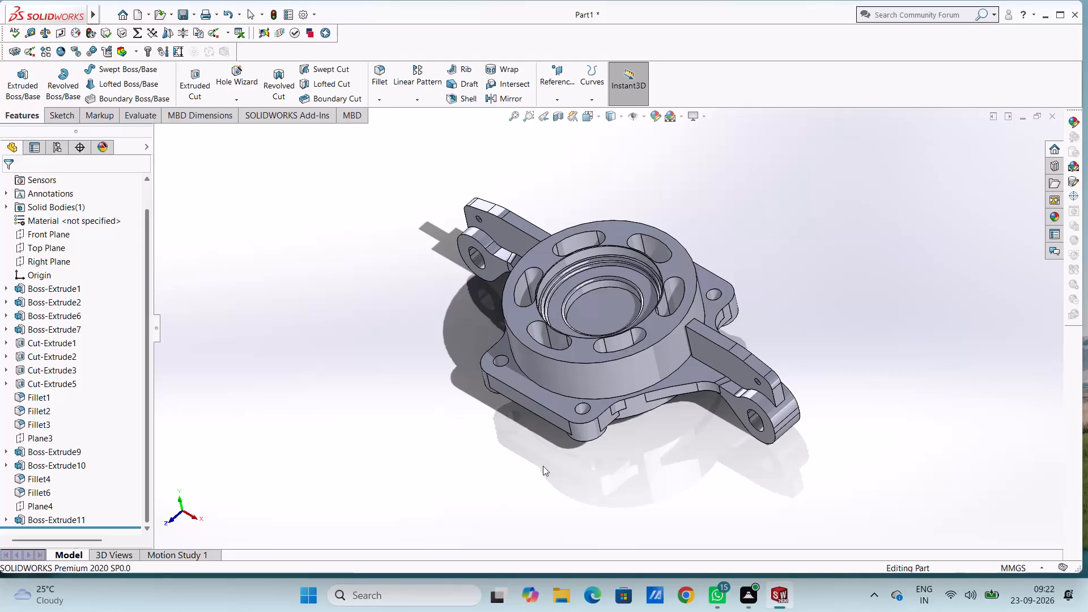
{"action": "scroll", "coordinate": [678, 472], "scroll_direction": "down", "scroll_amount": 4}
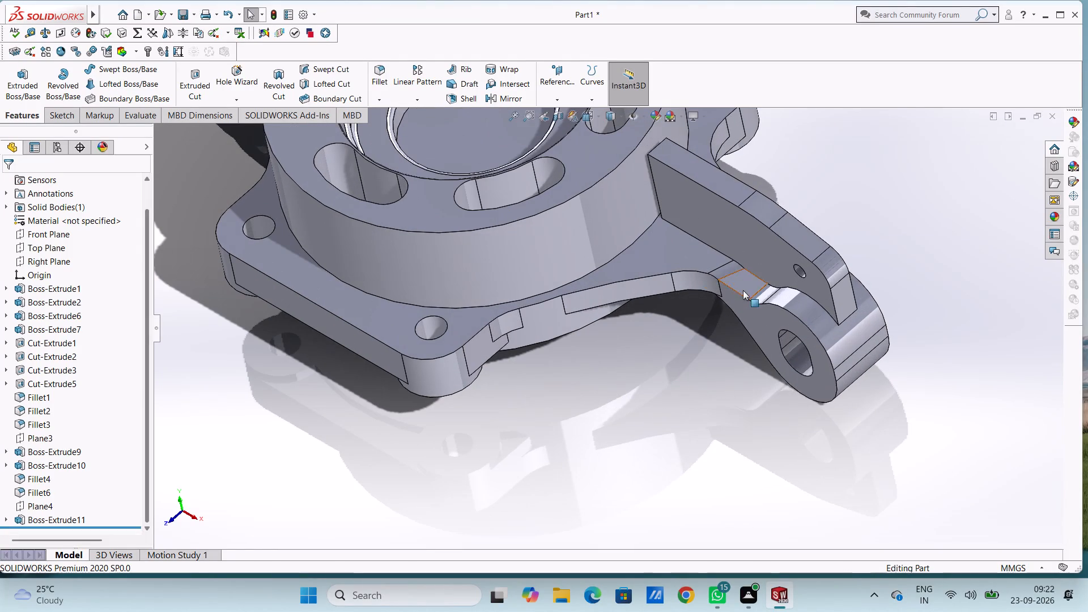
{"action": "middle_click_drag", "start_coordinate": [762, 289], "coordinate": [787, 292]}
{"action": "scroll", "coordinate": [648, 379], "scroll_direction": "up", "scroll_amount": 1}
{"action": "middle_click_drag", "start_coordinate": [648, 379], "coordinate": [664, 380]}
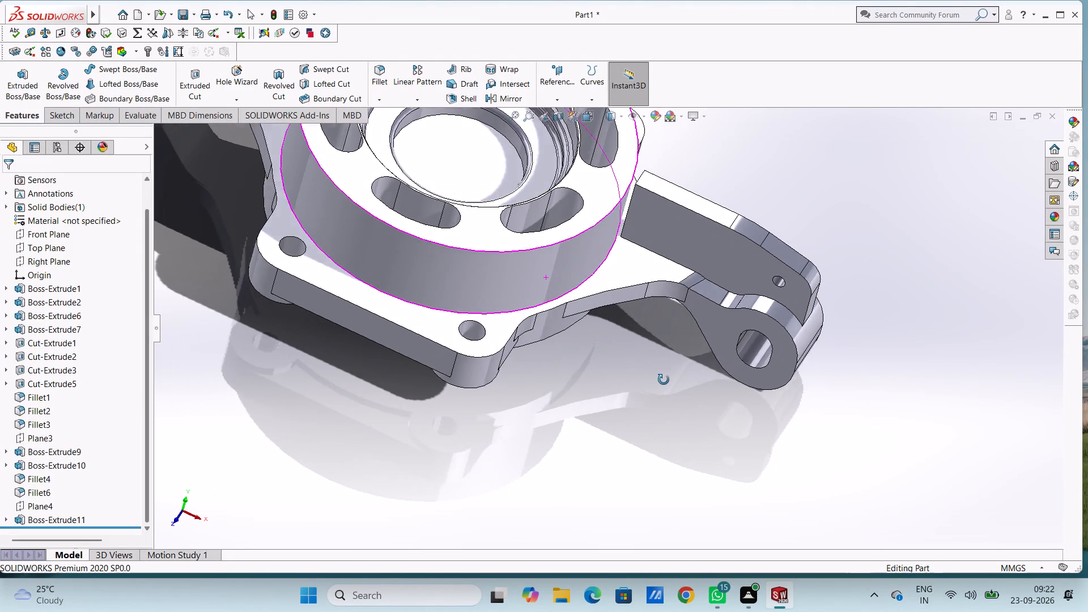
{"action": "middle_click_drag", "start_coordinate": [664, 380], "coordinate": [652, 309]}
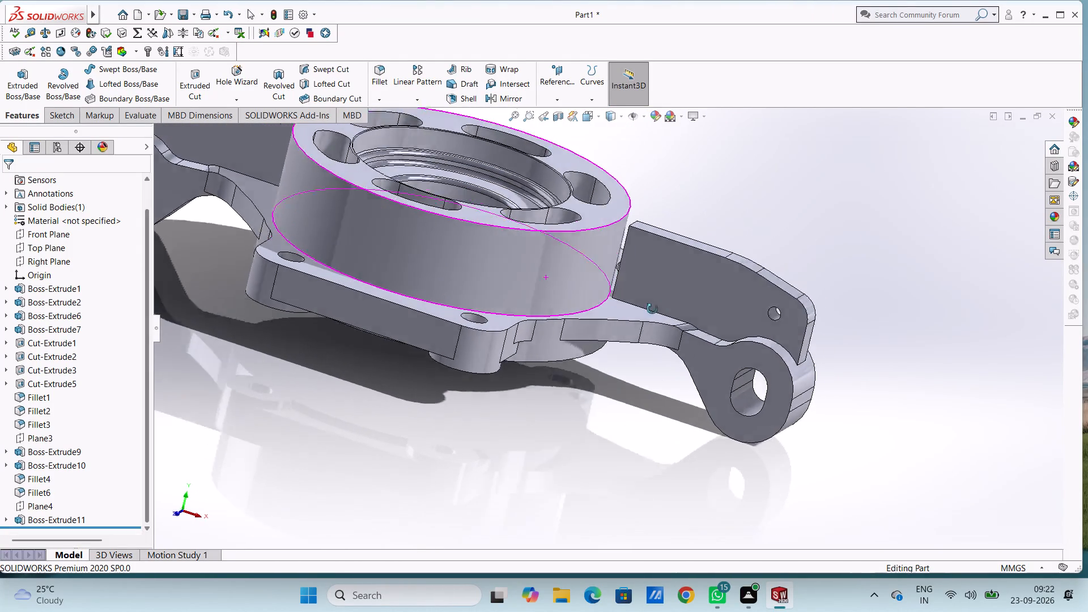
{"action": "middle_click_drag", "start_coordinate": [652, 309], "coordinate": [643, 405]}
{"action": "middle_click_drag", "start_coordinate": [647, 408], "coordinate": [657, 415]}
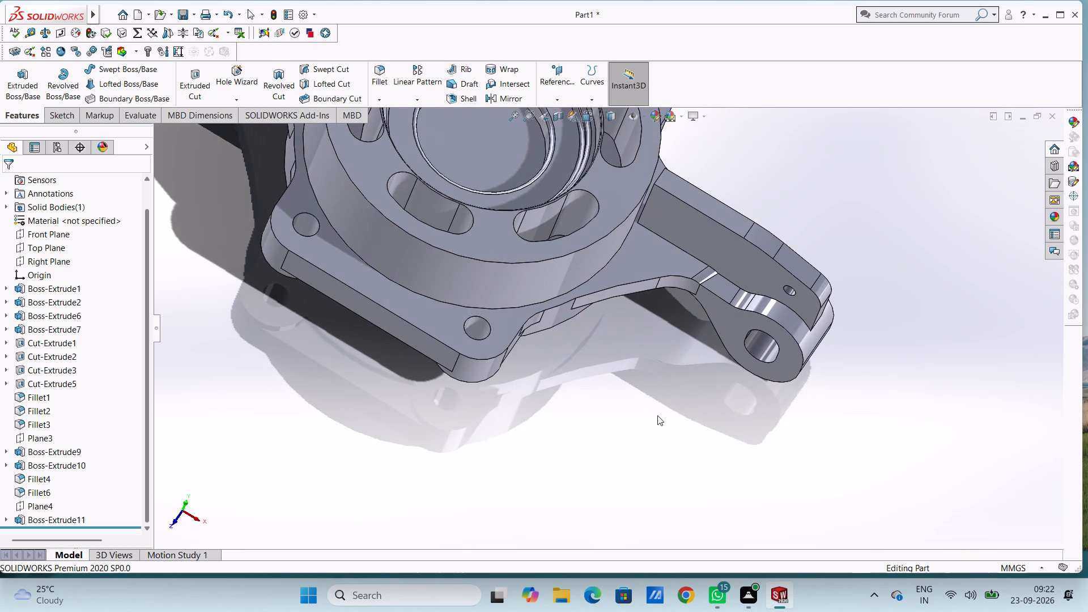
Undo the boss extrusion of the side plates to return to editing their profile sketch.
{"action": "key", "text": "ctrl+z"}
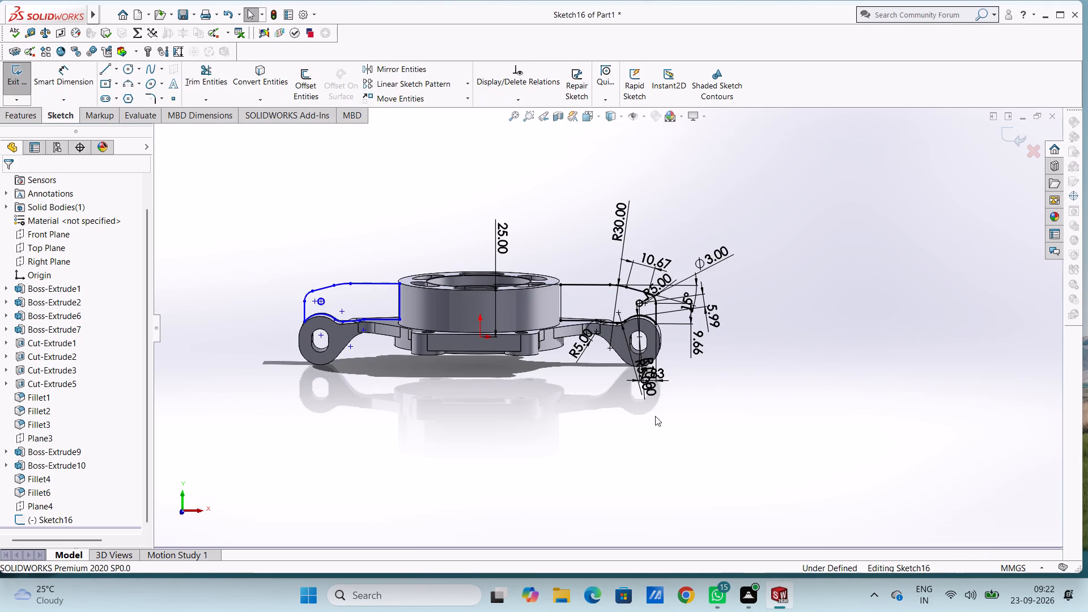
From the right profile's upper inner corner, sketch a horizontal line about 6 mm into the housing and a vertical line about 21 mm down.
{"action": "scroll", "coordinate": [586, 301], "scroll_direction": "down", "scroll_amount": 4}
{"action": "scroll", "coordinate": [532, 265], "scroll_direction": "down", "scroll_amount": 1}
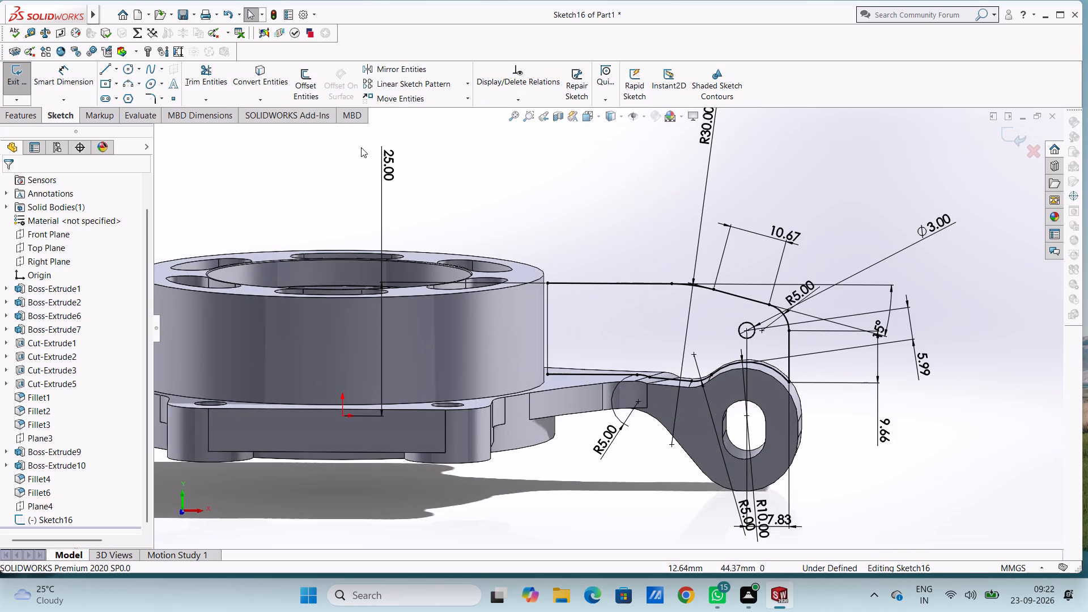
{"action": "left_click", "coordinate": [105, 70]}
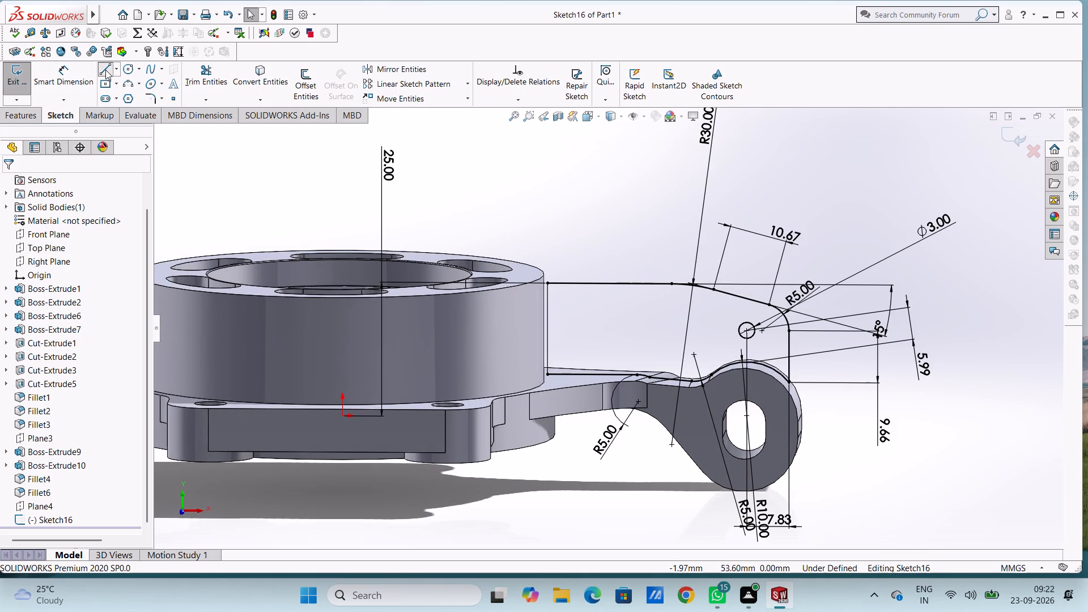
{"action": "left_click", "coordinate": [546, 283]}
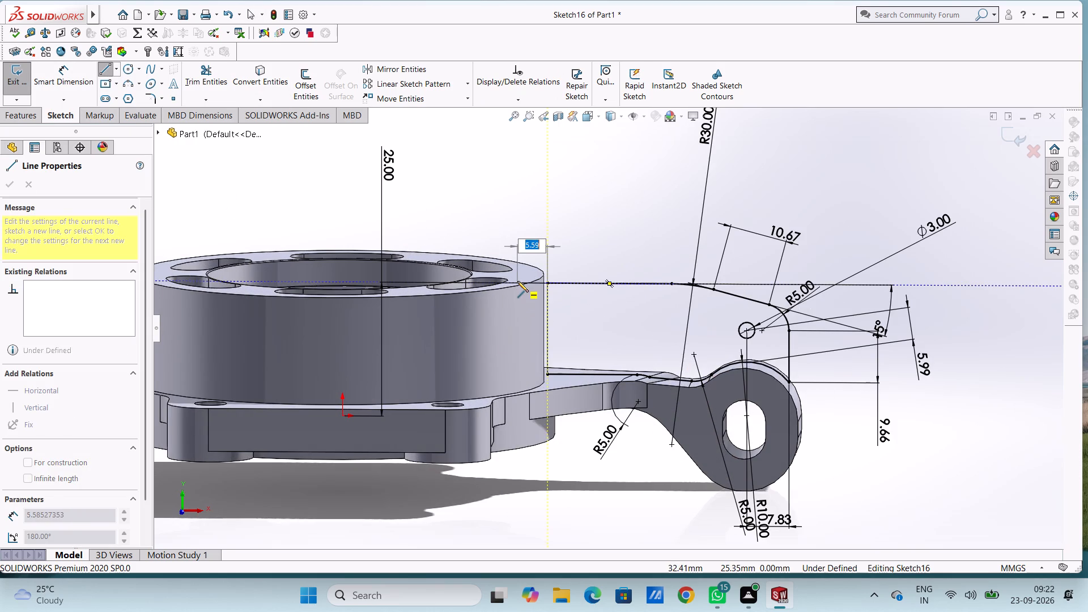
{"action": "left_click", "coordinate": [514, 282]}
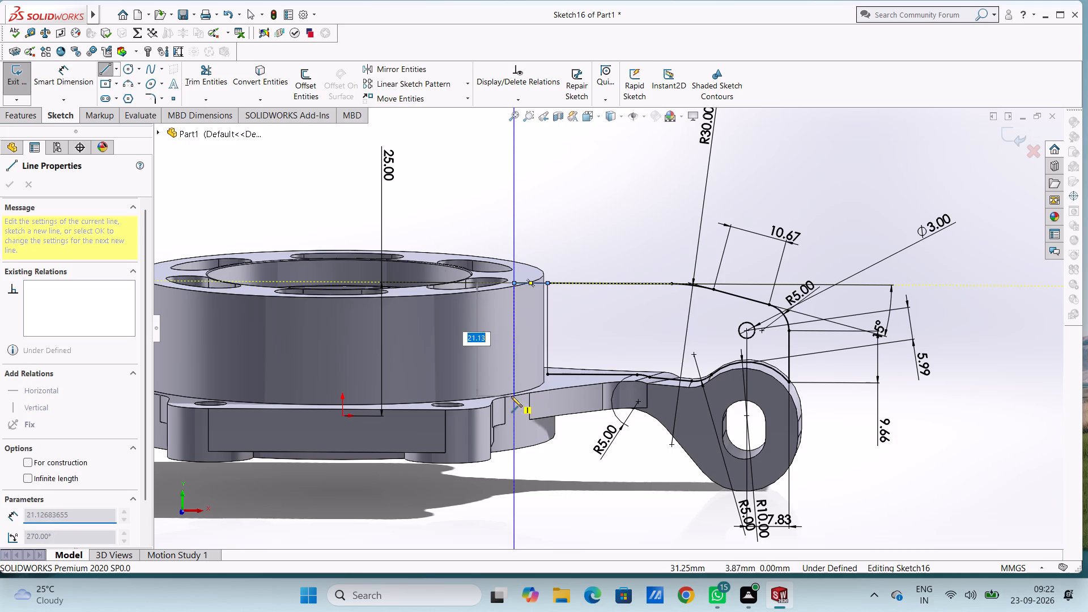
{"action": "left_click", "coordinate": [512, 393]}
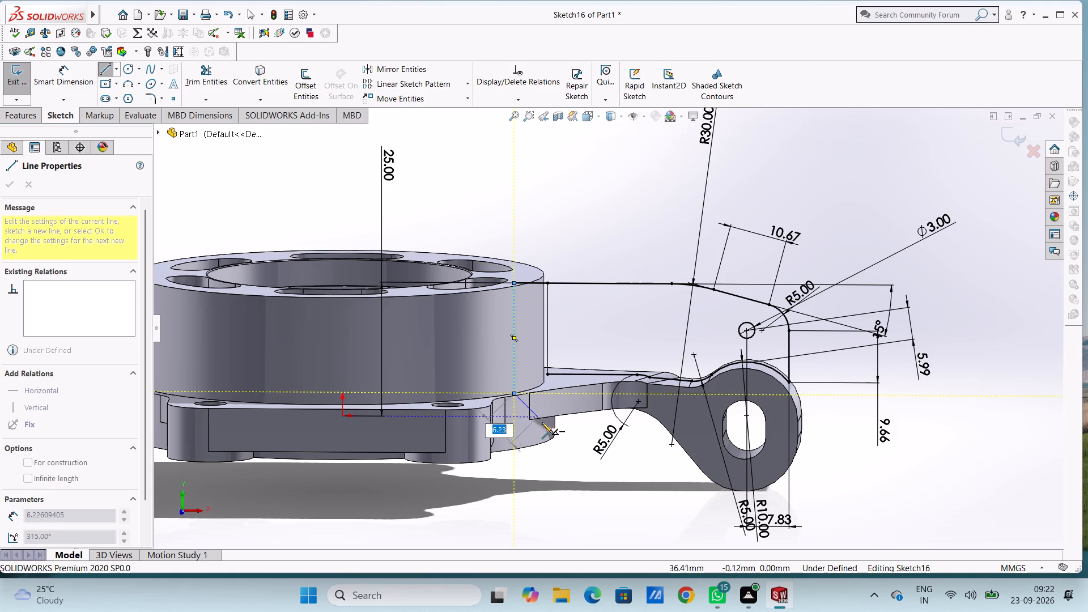
{"action": "key", "text": "Escape"}
{"action": "key", "text": "Escape"}
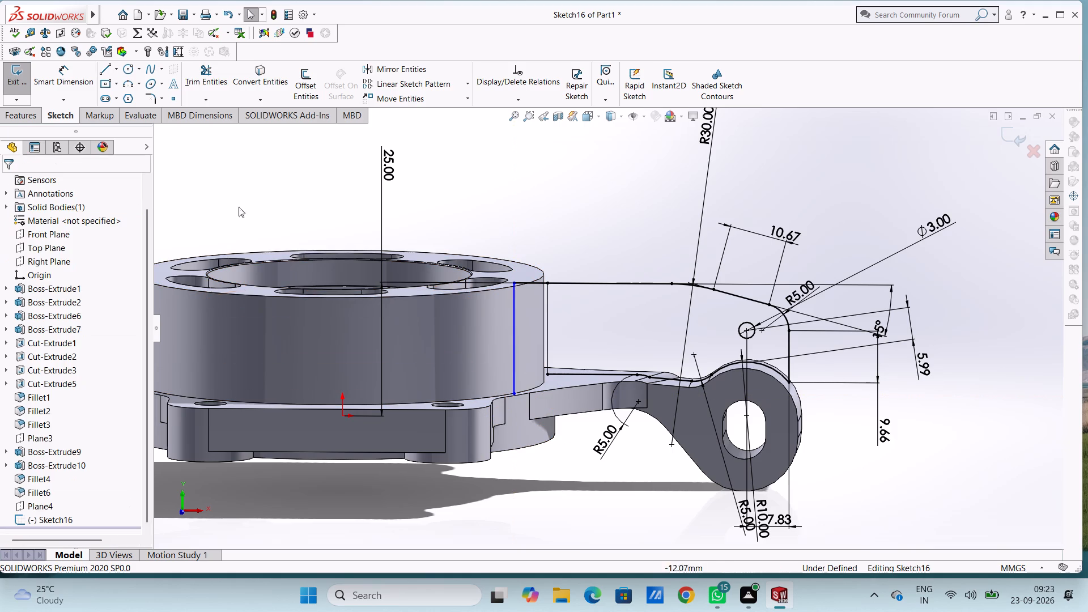
Sketch a horizontal line about 10 mm long from the right profile's lower inner corner into the housing, crossing the new vertical line.
{"action": "left_click", "coordinate": [109, 69]}
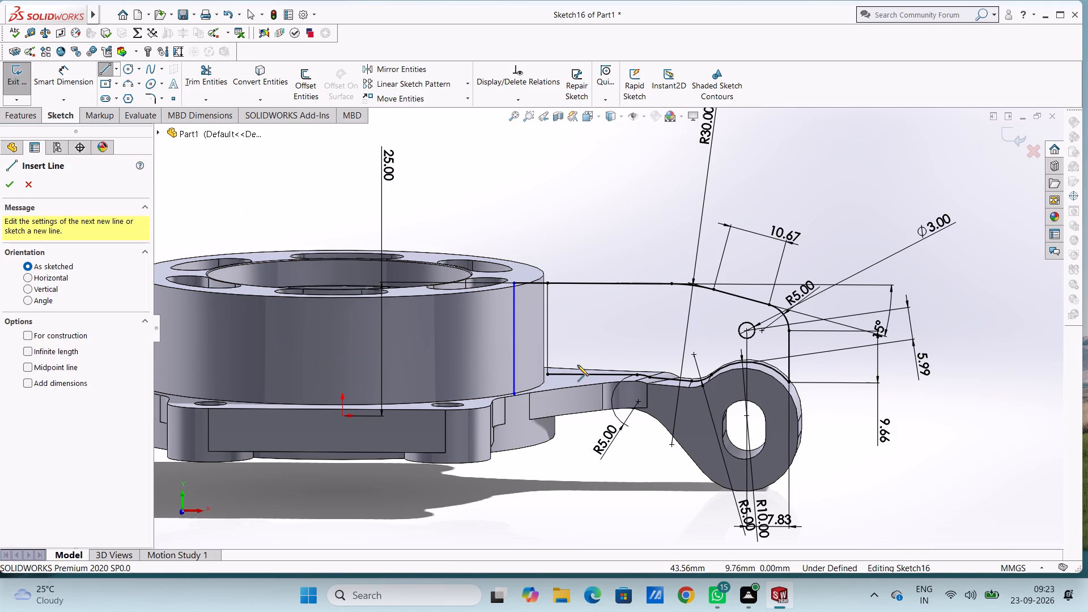
{"action": "left_click", "coordinate": [546, 375]}
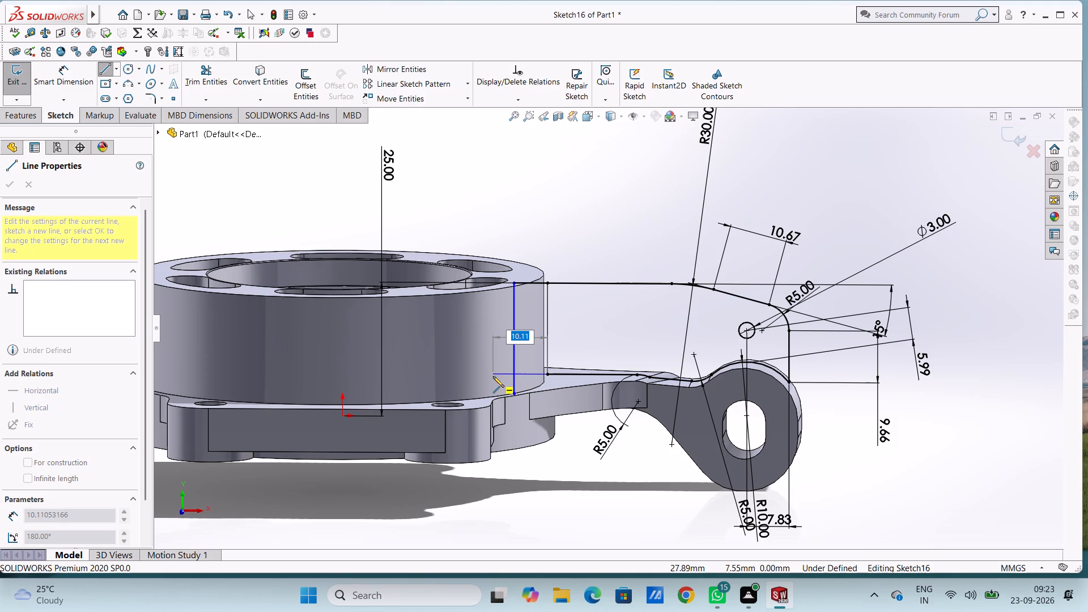
{"action": "left_click", "coordinate": [493, 376]}
{"action": "key", "text": "Escape"}
{"action": "key", "text": "Escape"}
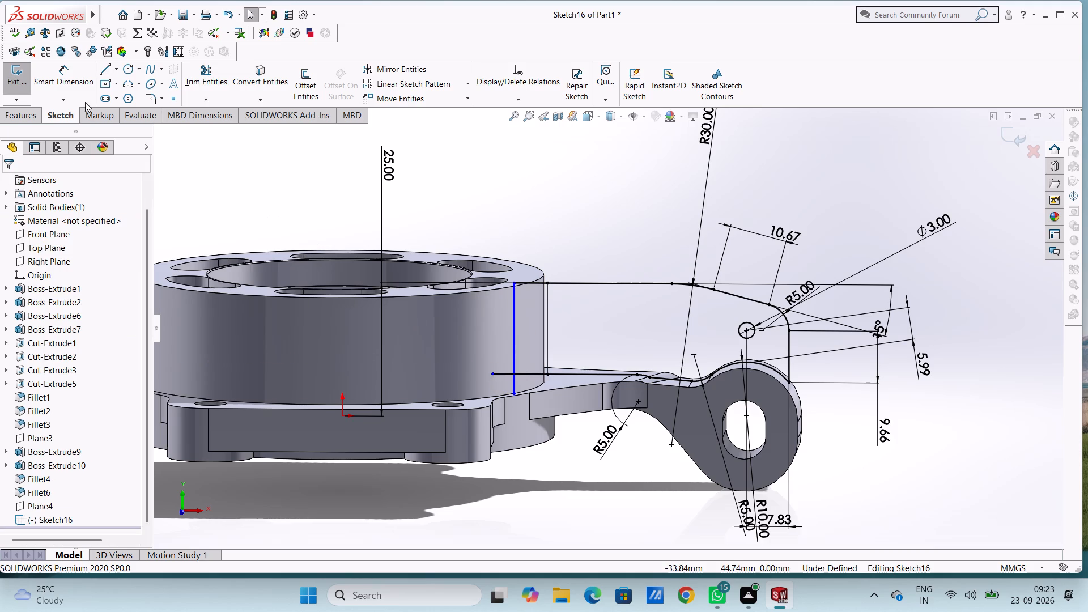
Trim both overhanging line ends at the right profile's new lower inner corner and remove its original vertical inner edge.
{"action": "left_click", "coordinate": [207, 84]}
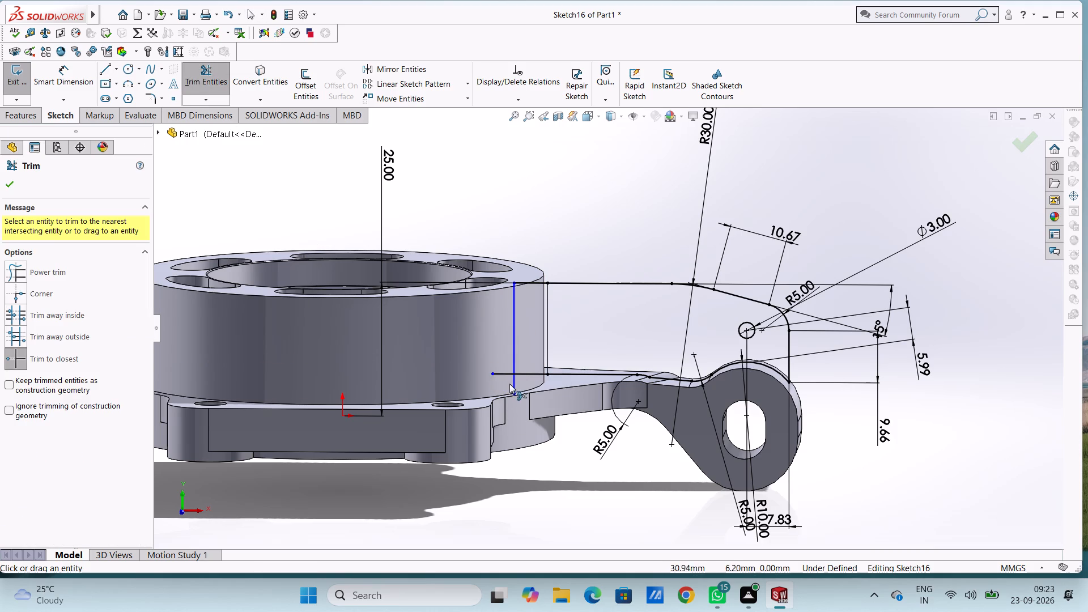
{"action": "left_click", "coordinate": [513, 384]}
{"action": "left_click", "coordinate": [549, 338]}
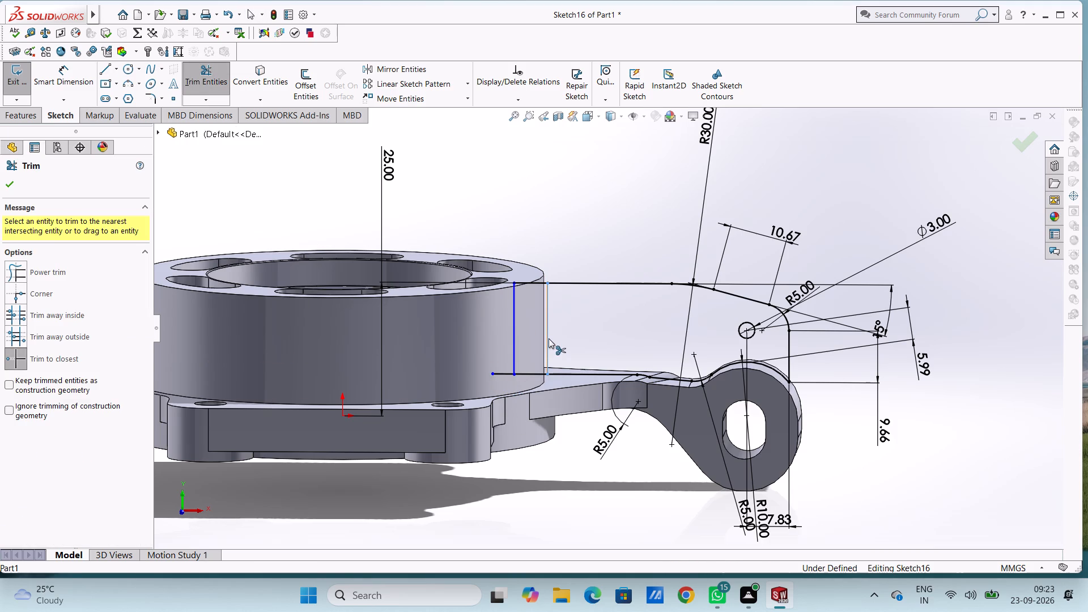
{"action": "key", "text": "Escape"}
{"action": "key", "text": "Escape"}
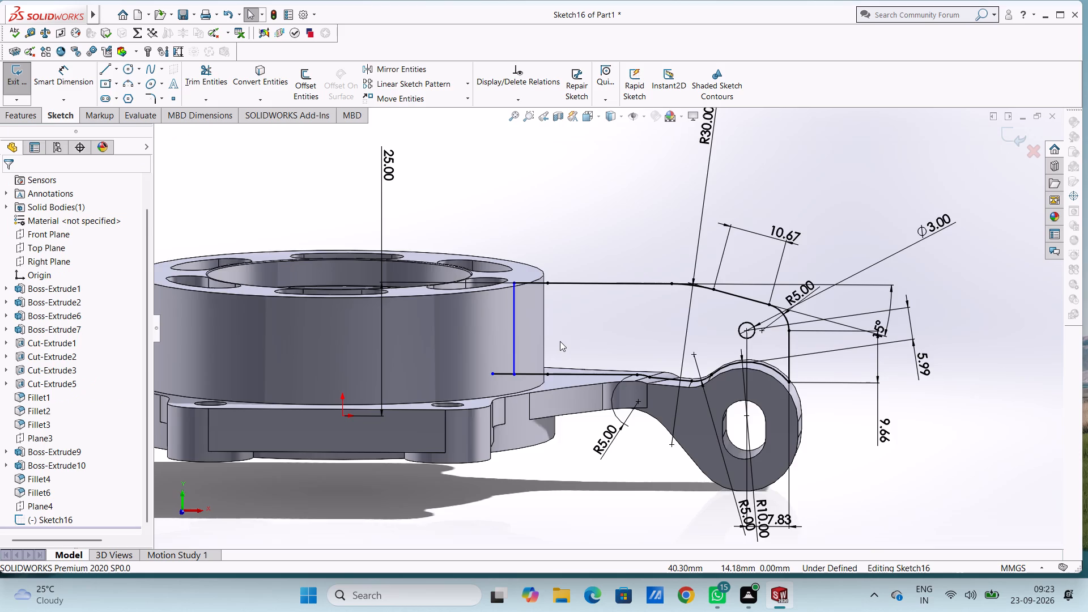
{"action": "key", "text": "ctrl+1"}
{"action": "scroll", "coordinate": [575, 342], "scroll_direction": "down", "scroll_amount": 4}
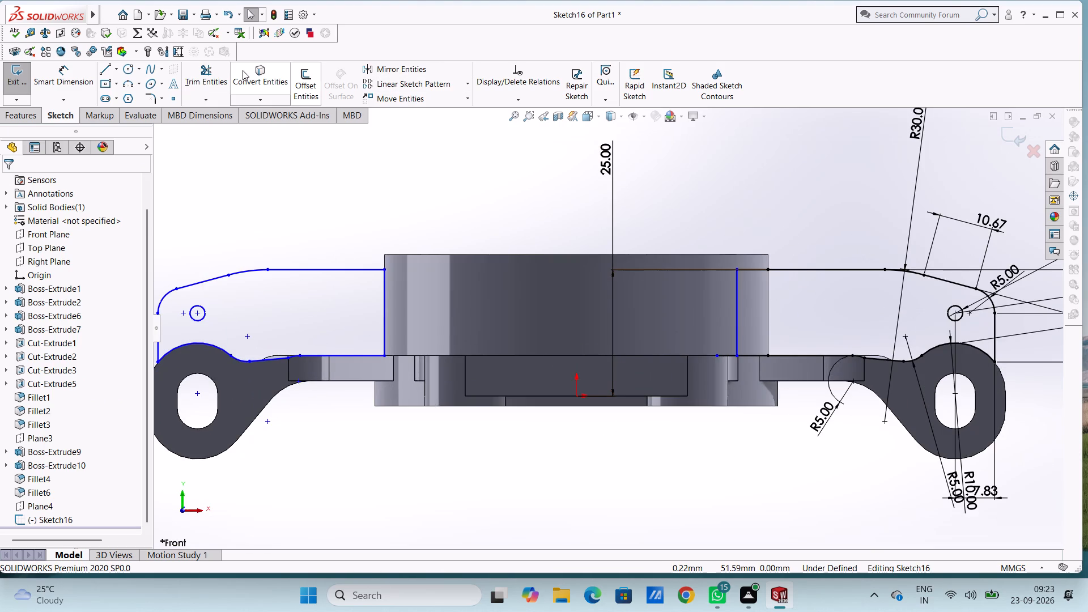
{"action": "left_click", "coordinate": [202, 75]}
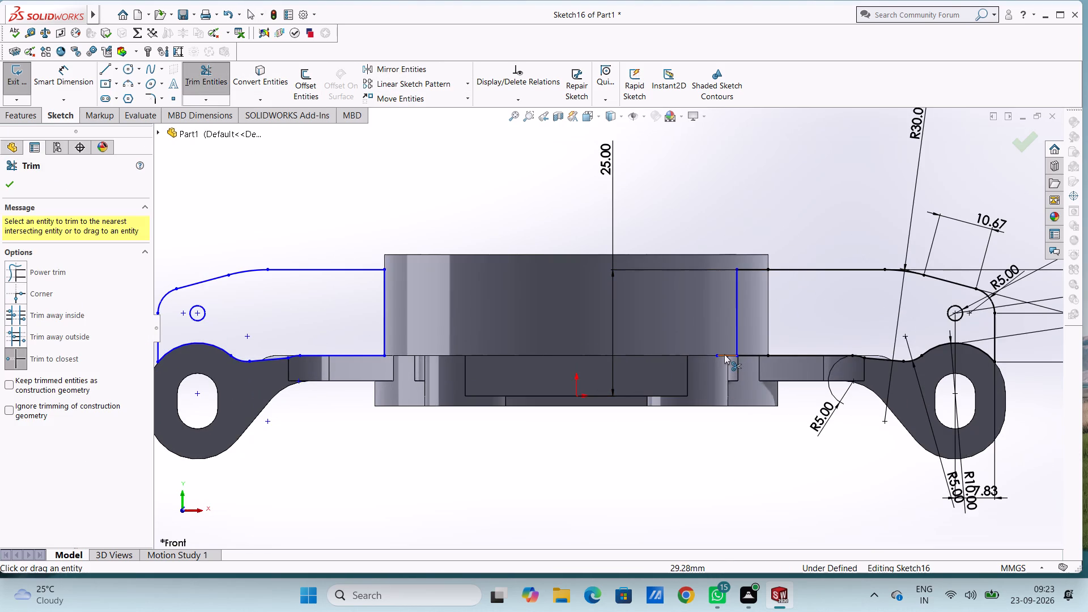
{"action": "left_click", "coordinate": [724, 354]}
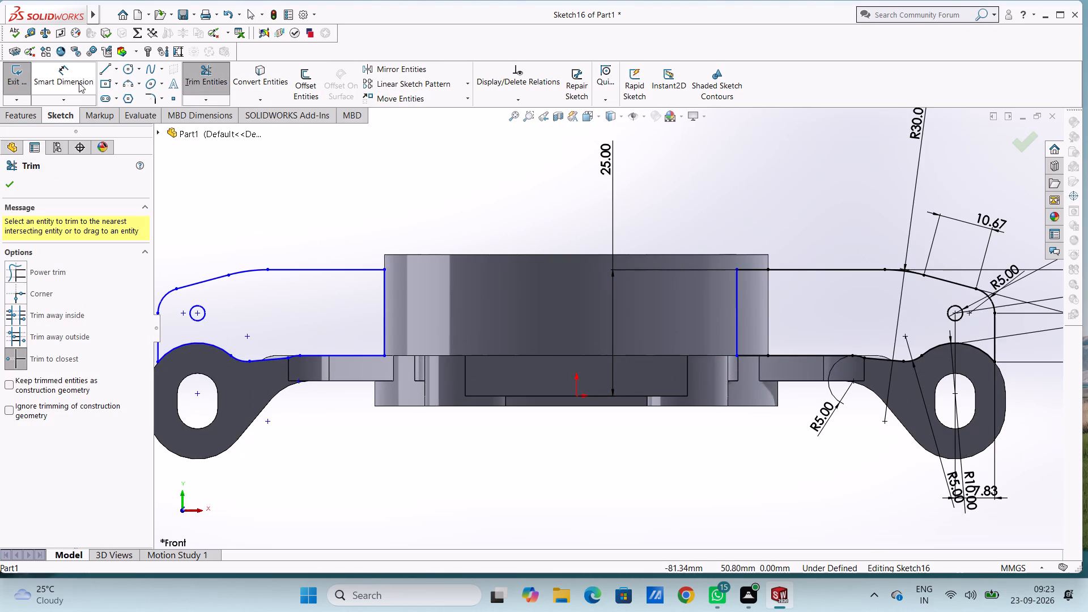
Extend the left profile about 4 mm into the housing with a top line, a 17 mm vertical line and a closing bottom line.
{"action": "left_click", "coordinate": [109, 71]}
{"action": "left_click", "coordinate": [384, 269]}
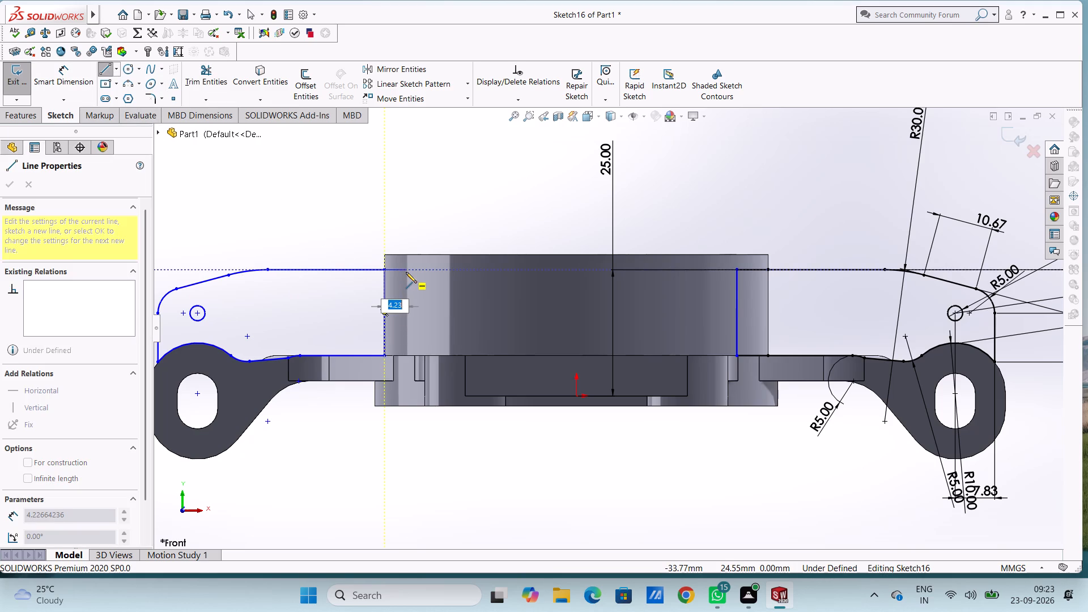
{"action": "left_click", "coordinate": [406, 272]}
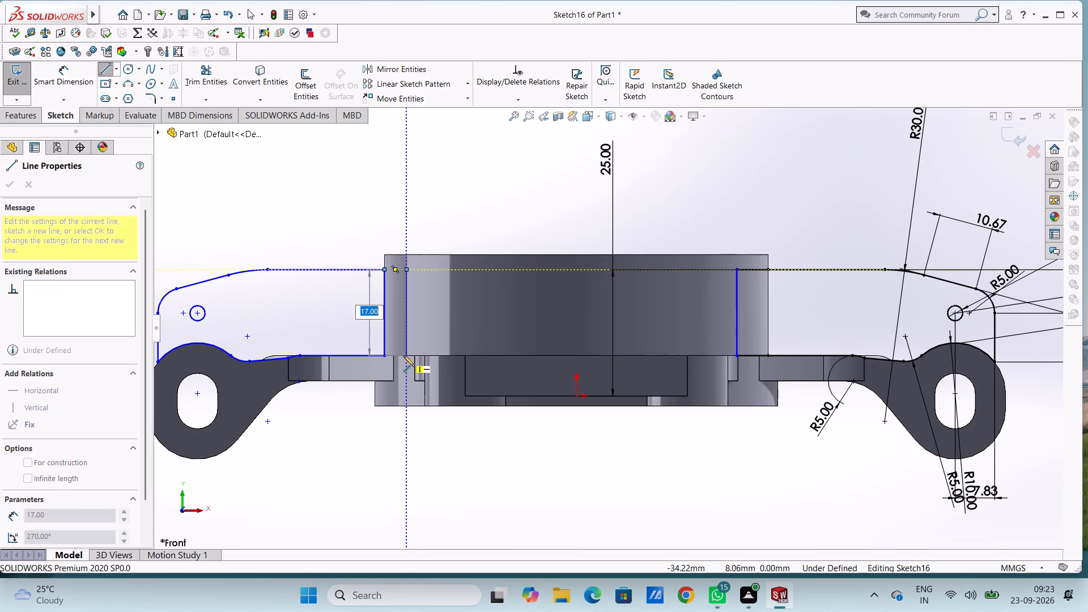
{"action": "left_click", "coordinate": [403, 355]}
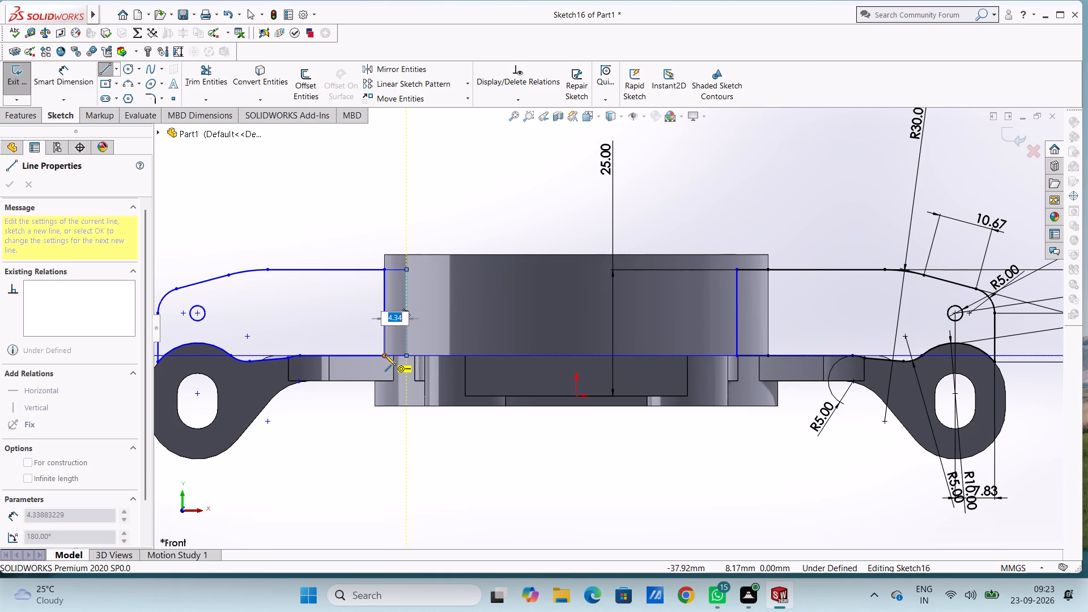
{"action": "left_click", "coordinate": [385, 355]}
{"action": "key", "text": "Escape"}
{"action": "key", "text": "Escape"}
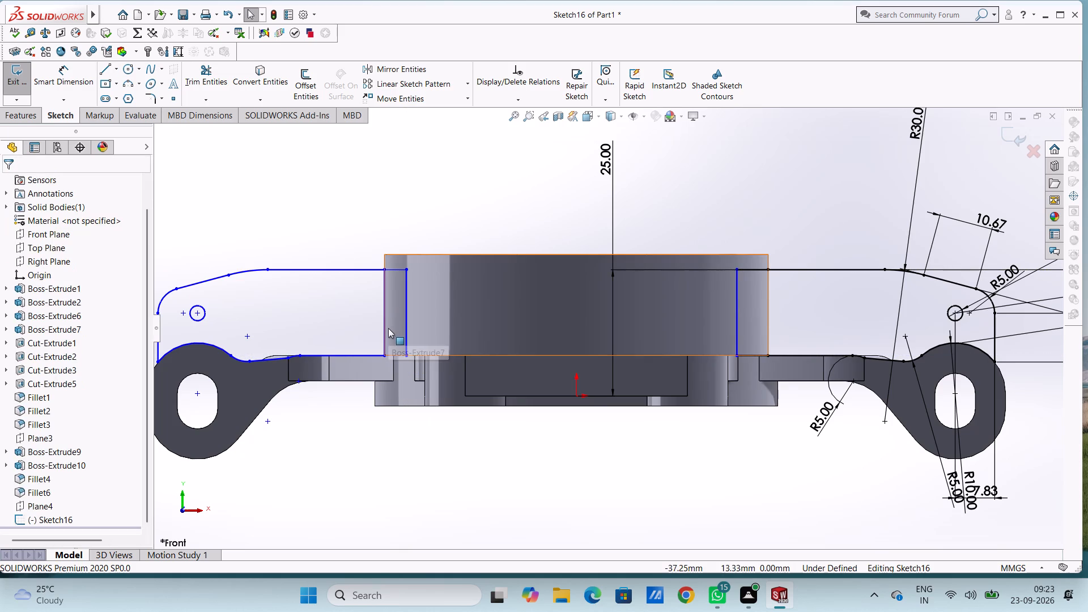
Delete the left profile's original vertical inner edge.
{"action": "left_click", "coordinate": [385, 327]}
{"action": "key", "text": "Delete"}
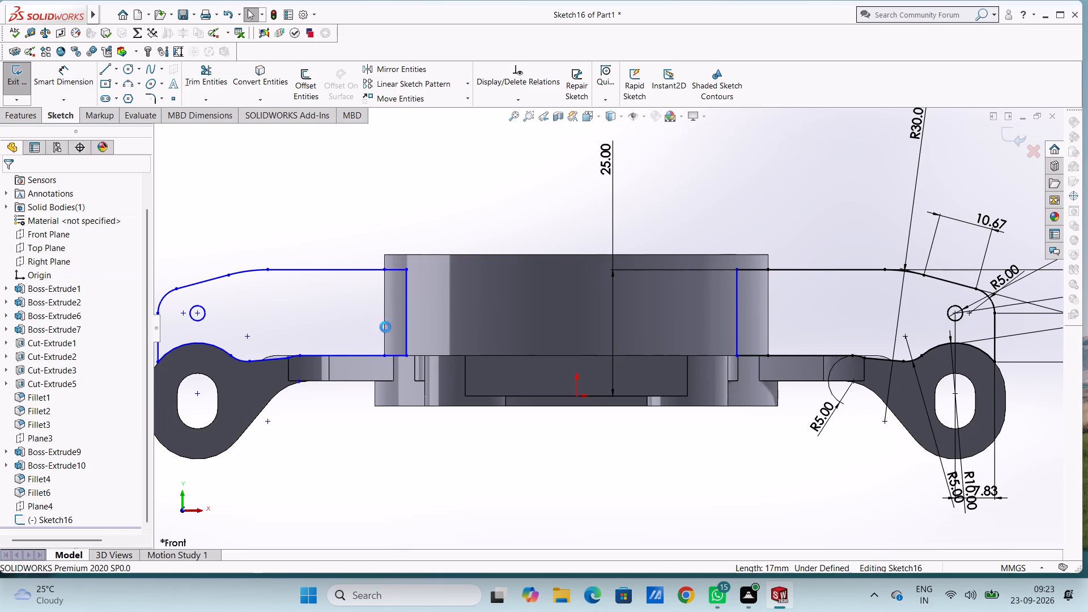
Extrude both extended profile regions as a blind 5 mm boss from the sketch plane, merged with the housing.
{"action": "scroll", "coordinate": [385, 327], "scroll_direction": "up", "scroll_amount": 1}
{"action": "middle_click_drag", "start_coordinate": [471, 191], "coordinate": [434, 225]}
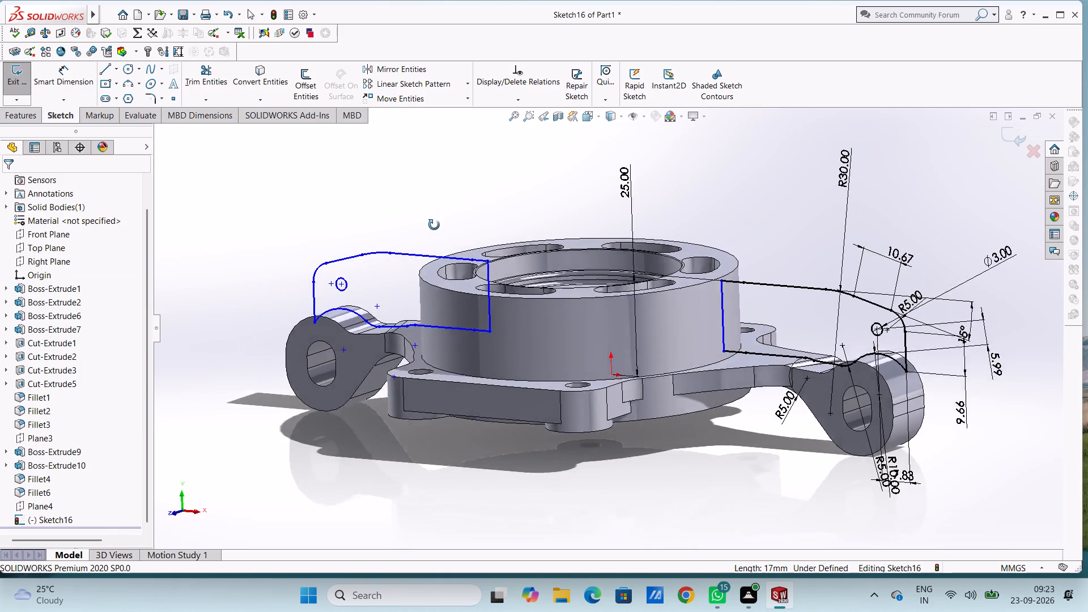
{"action": "middle_click_drag", "start_coordinate": [434, 225], "coordinate": [436, 244]}
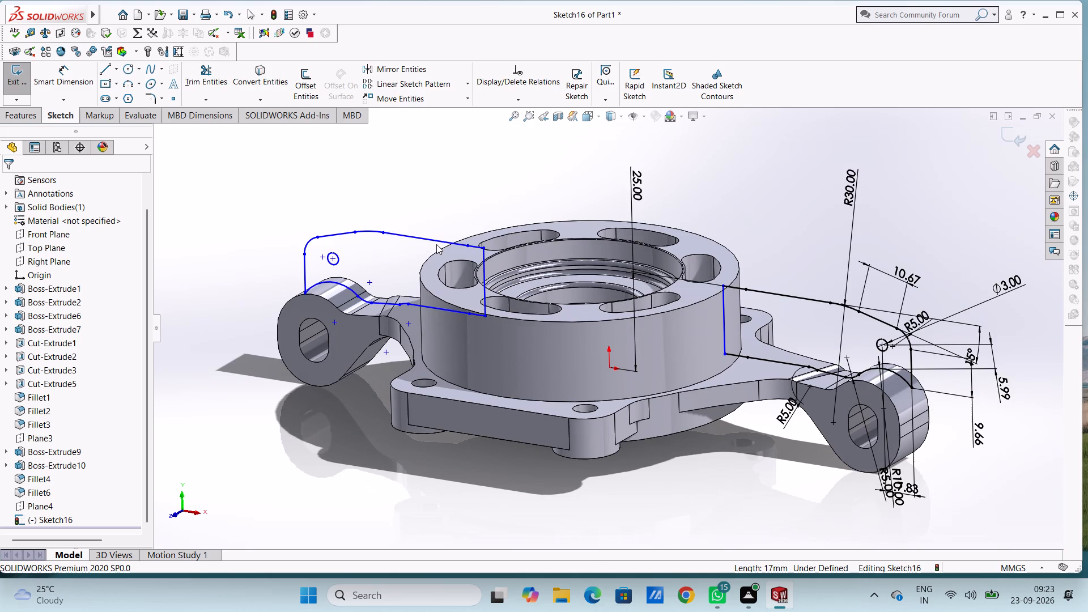
{"action": "middle_click_drag", "start_coordinate": [456, 200], "coordinate": [477, 259]}
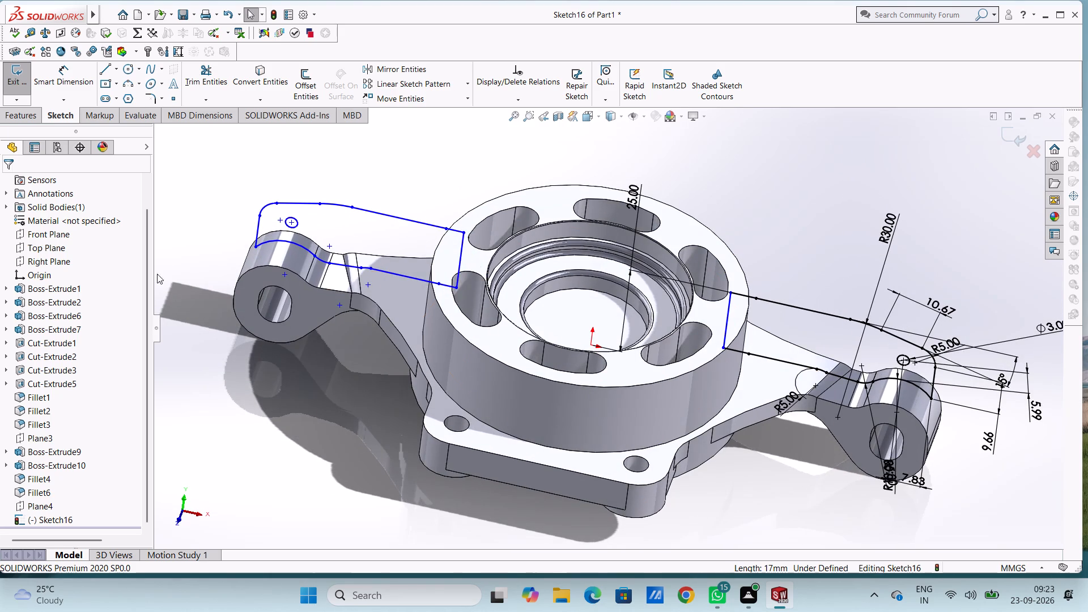
{"action": "left_click", "coordinate": [15, 116]}
{"action": "left_click", "coordinate": [20, 84]}
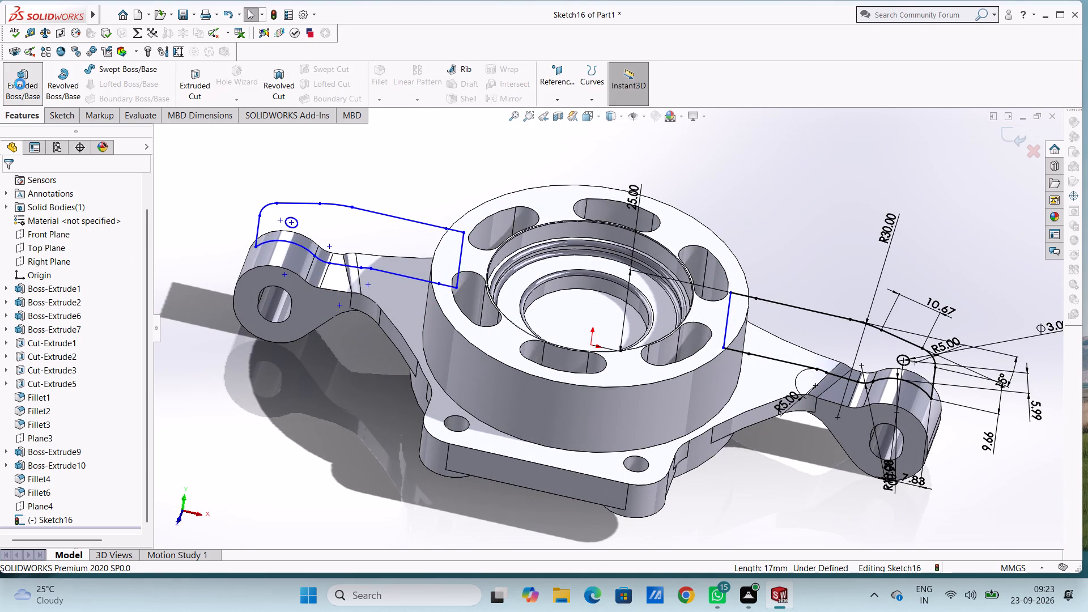
{"action": "left_click", "coordinate": [322, 231]}
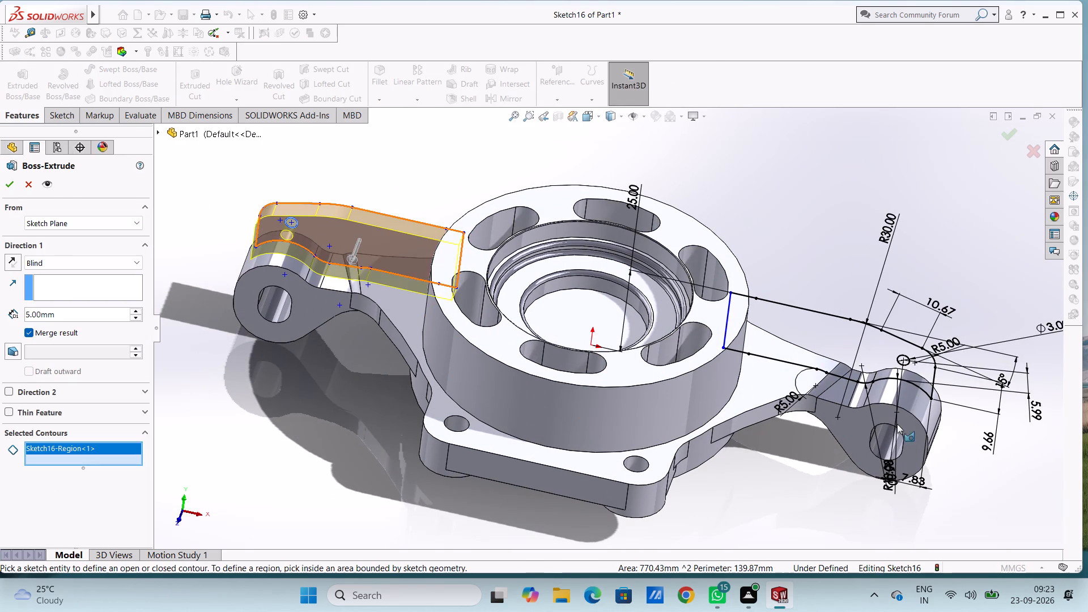
{"action": "left_click", "coordinate": [834, 345]}
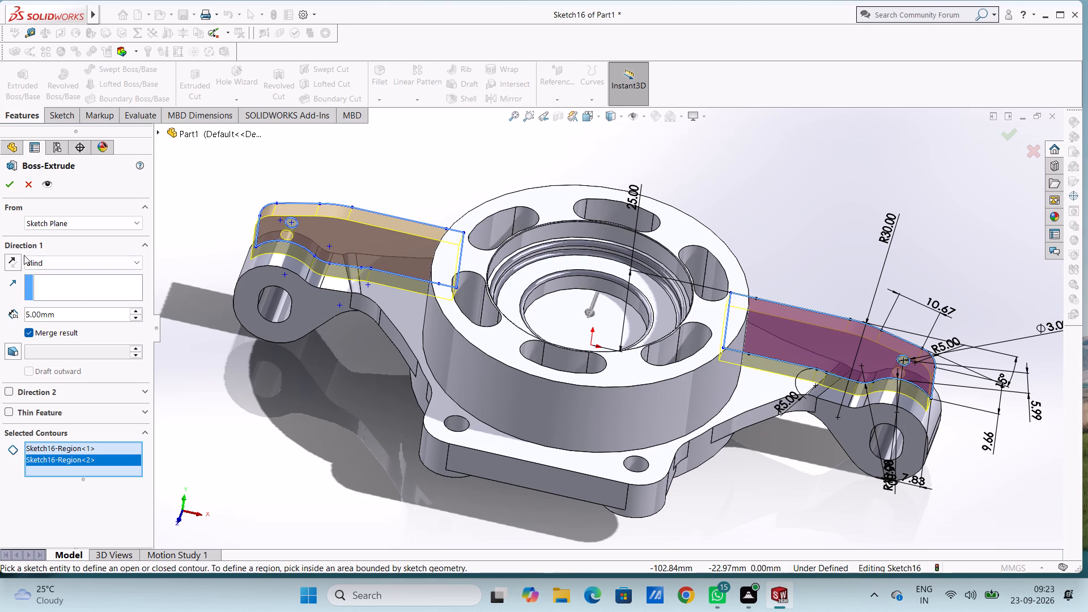
{"action": "left_click", "coordinate": [10, 185]}
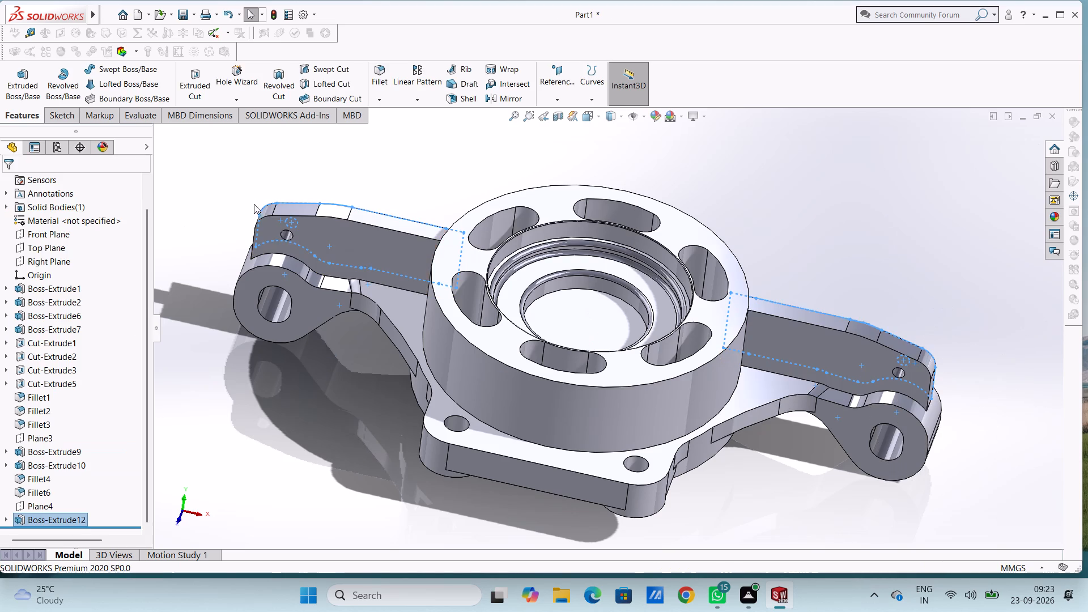
{"action": "left_click", "coordinate": [250, 189]}
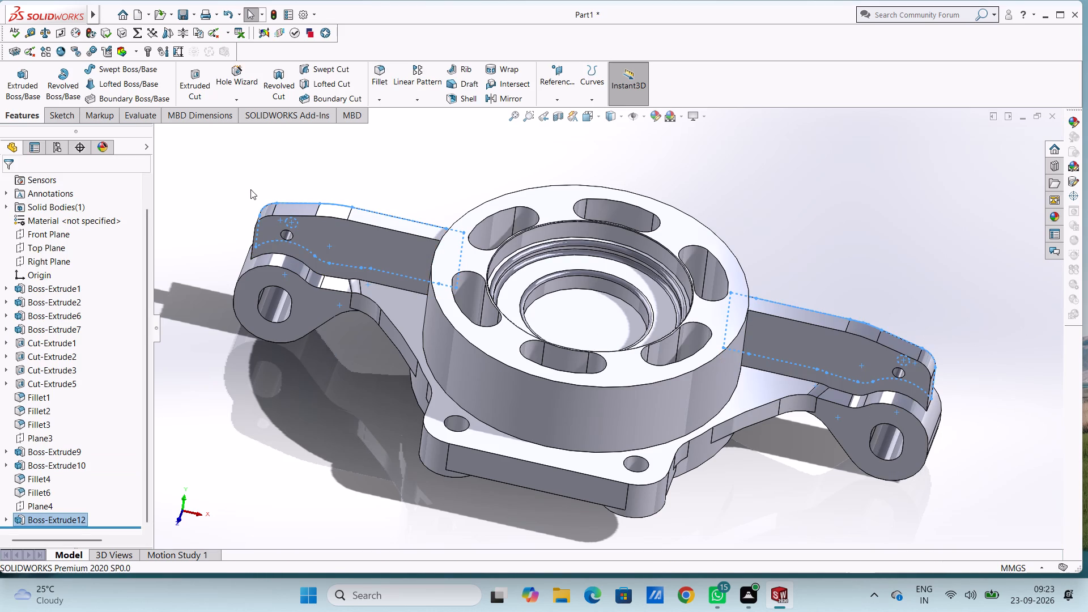
Examine the part with its new side plates in the isometric, top, bottom, side, front and back views.
{"action": "key", "text": "ctrl+7"}
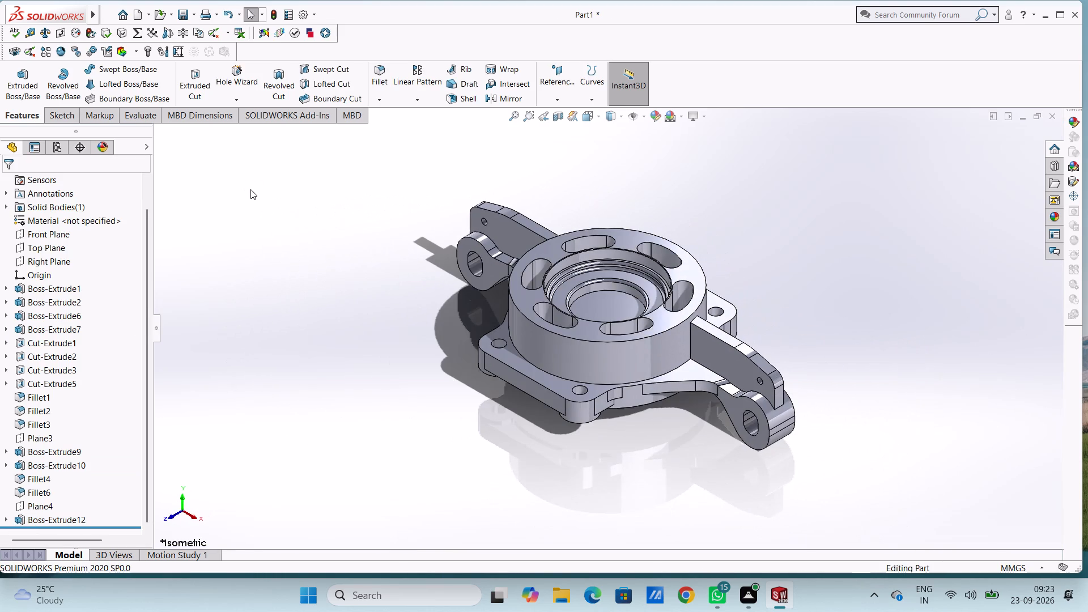
{"action": "key", "text": "ctrl+5"}
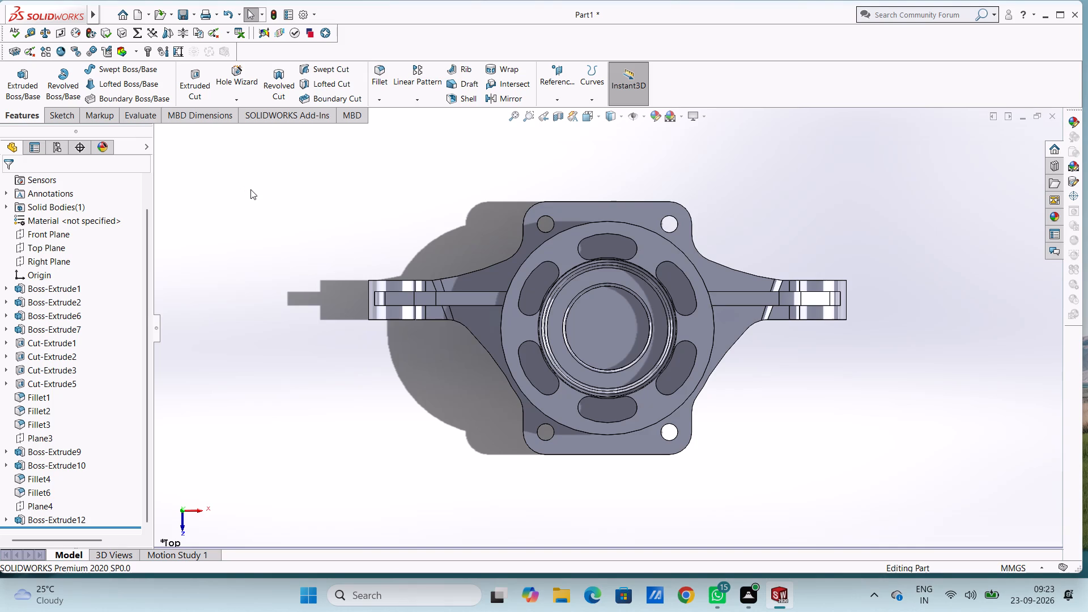
{"action": "key", "text": "ctrl+6"}
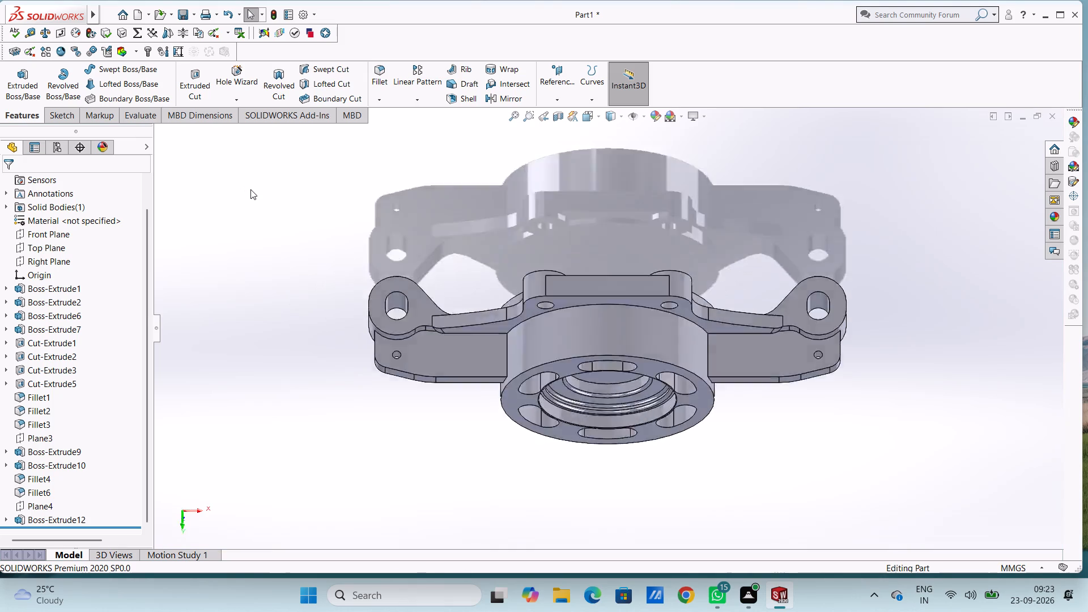
{"action": "key", "text": "ctrl+4"}
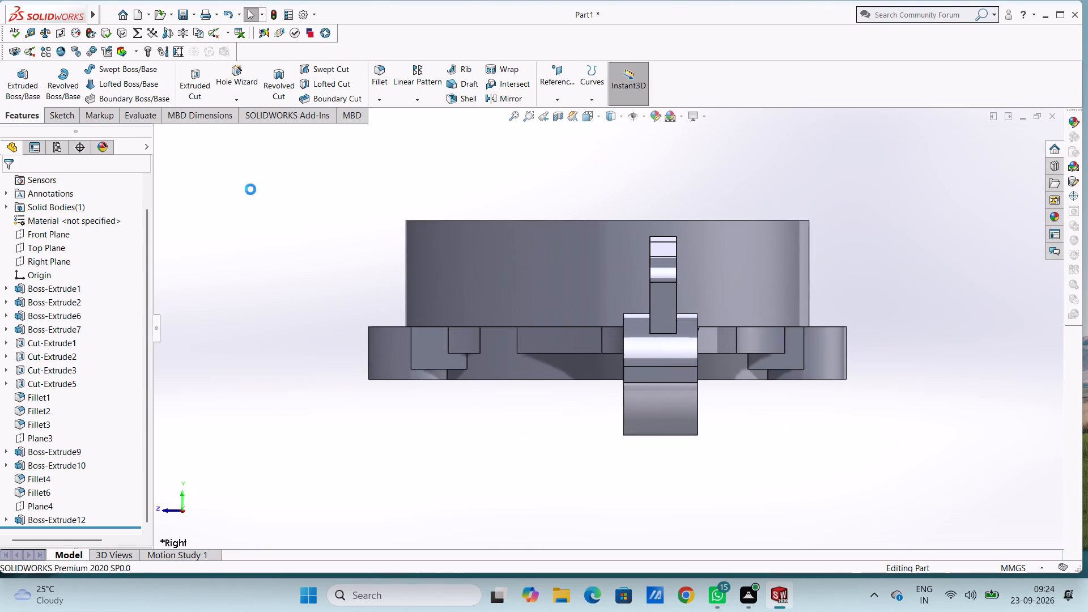
{"action": "key", "text": "ctrl+3"}
{"action": "key", "text": "ctrl+1"}
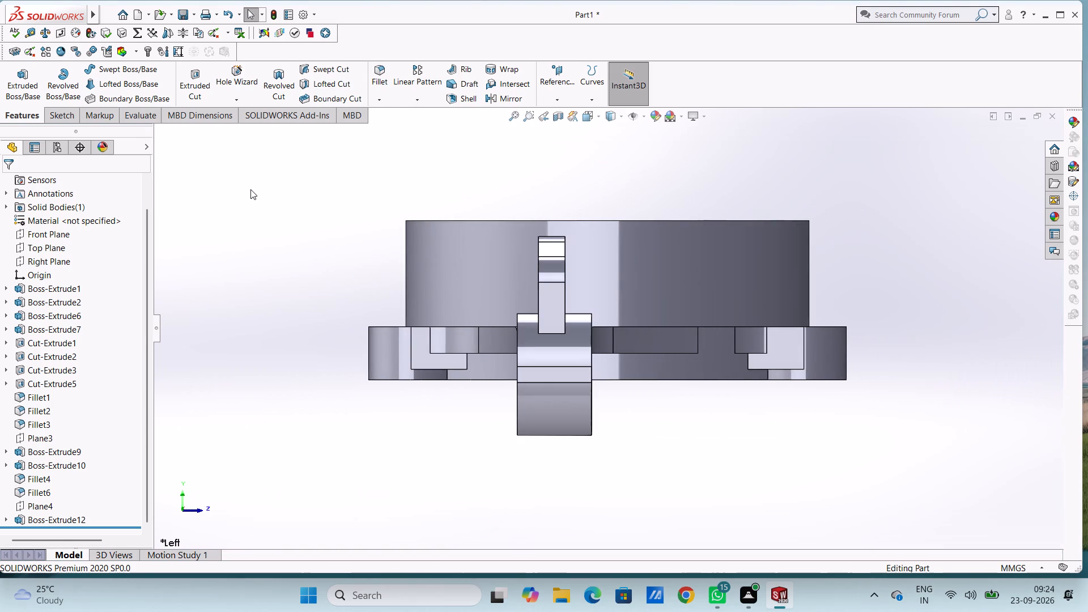
{"action": "key", "text": "2"}
{"action": "key", "text": "ctrl+2"}
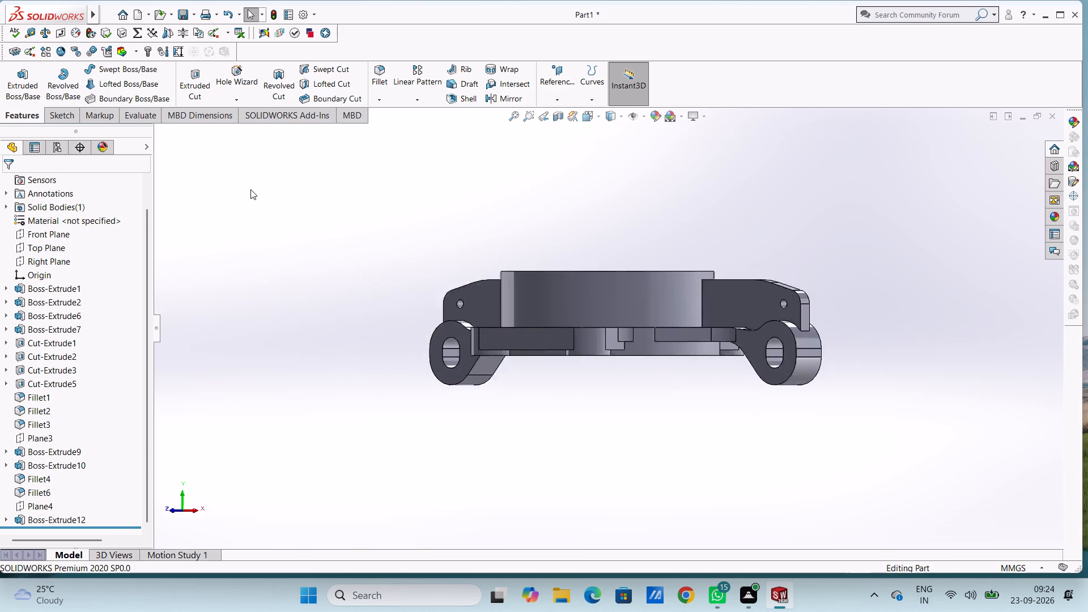
Set up a 1 mm fillet on the back-face top edges and vertical housing-wall joints of both side plates.
{"action": "scroll", "coordinate": [800, 328], "scroll_direction": "down", "scroll_amount": 3}
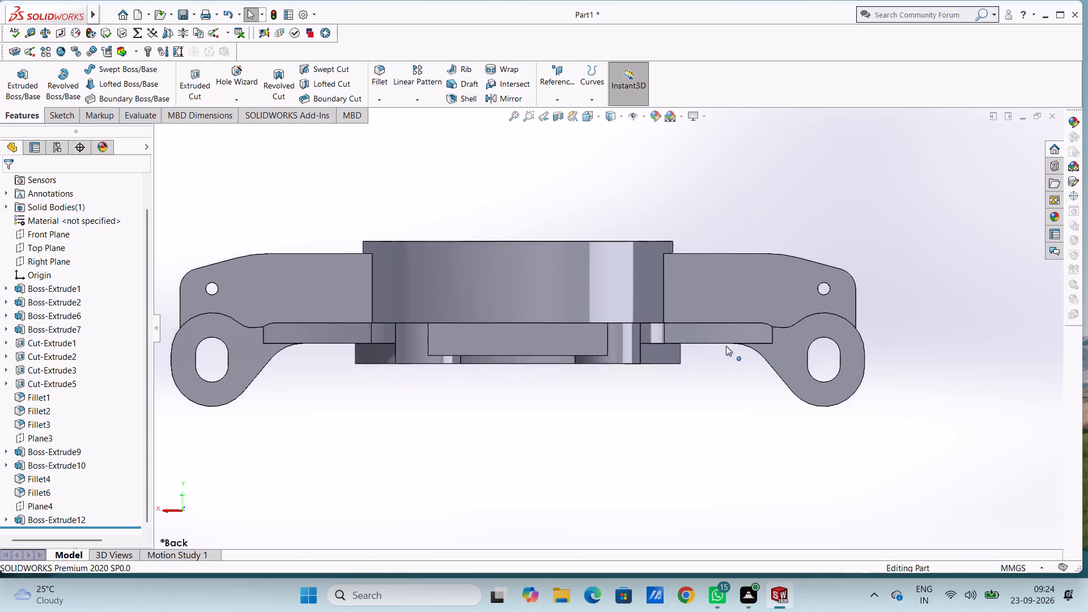
{"action": "scroll", "coordinate": [726, 346], "scroll_direction": "down", "scroll_amount": 3}
{"action": "middle_click_drag", "start_coordinate": [552, 273], "coordinate": [561, 303]}
{"action": "scroll", "coordinate": [561, 303], "scroll_direction": "up", "scroll_amount": 4}
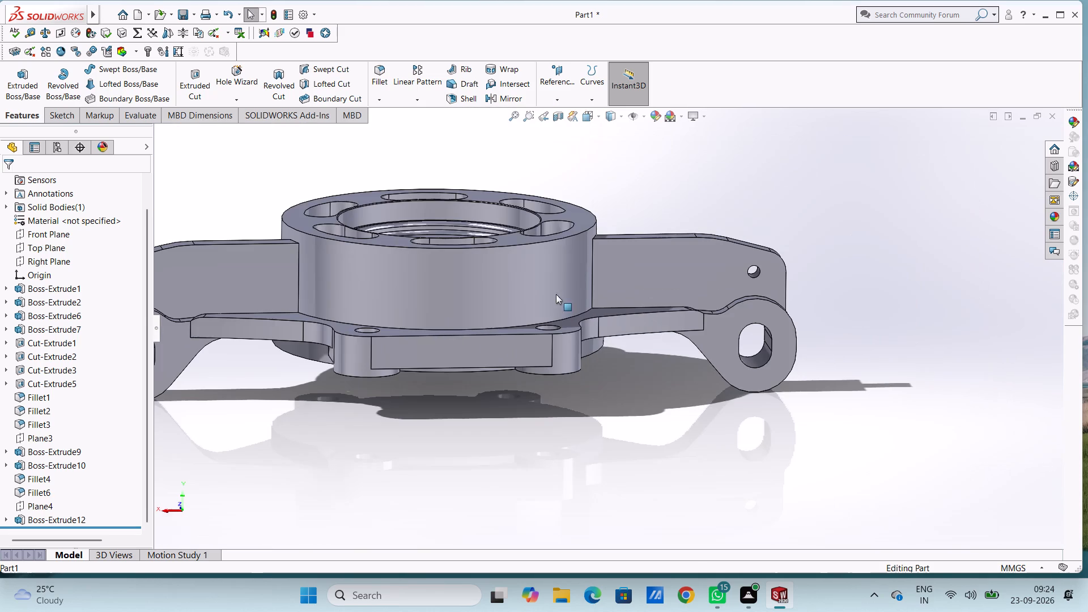
{"action": "left_click", "coordinate": [376, 71]}
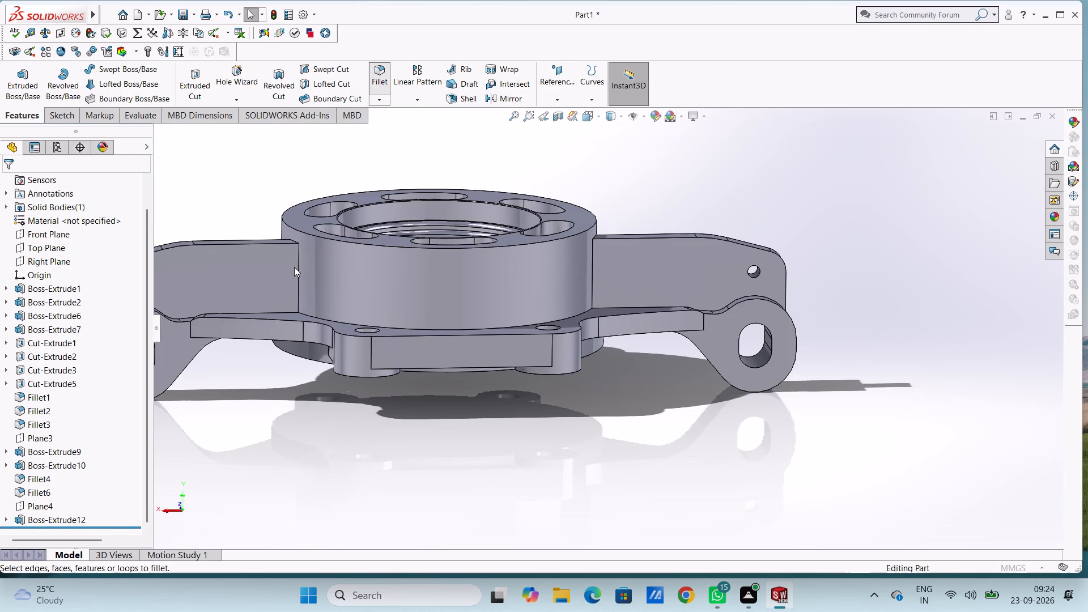
{"action": "left_click", "coordinate": [299, 271]}
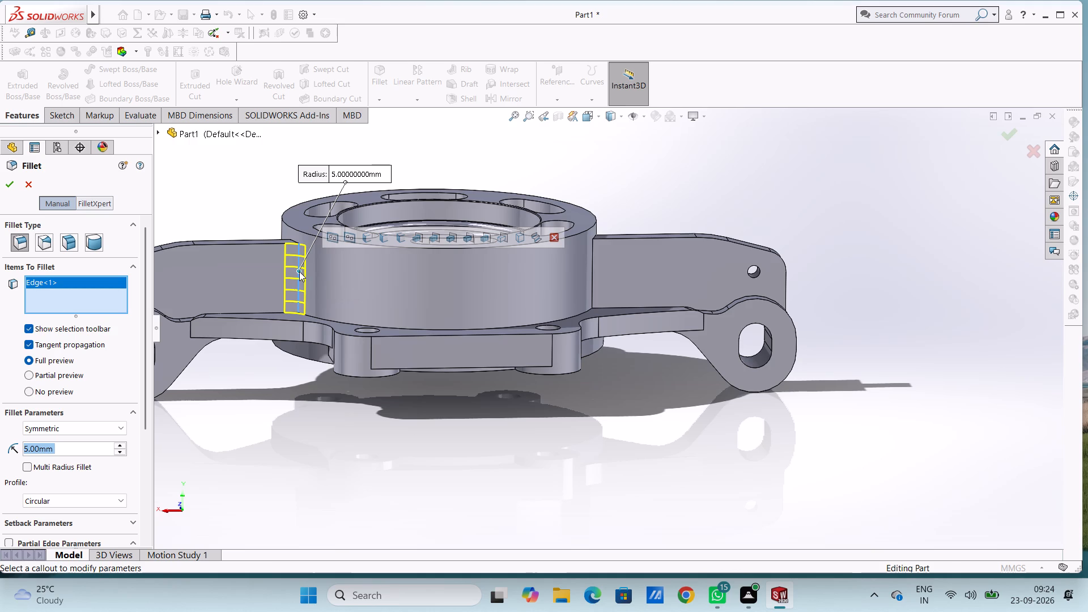
{"action": "key", "text": "1"}
{"action": "key", "text": "Return"}
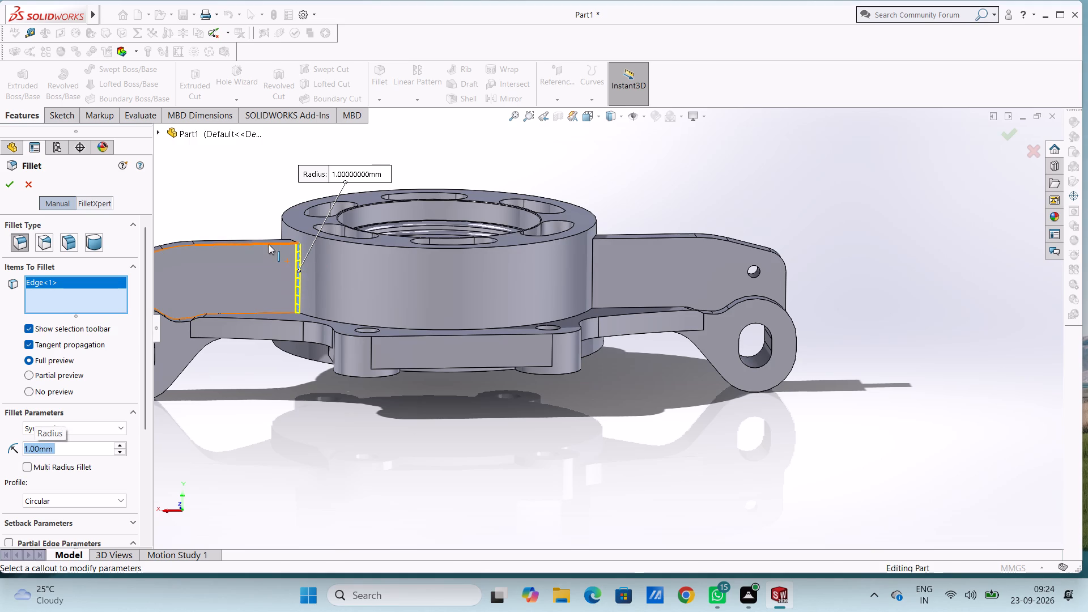
{"action": "left_click", "coordinate": [269, 242]}
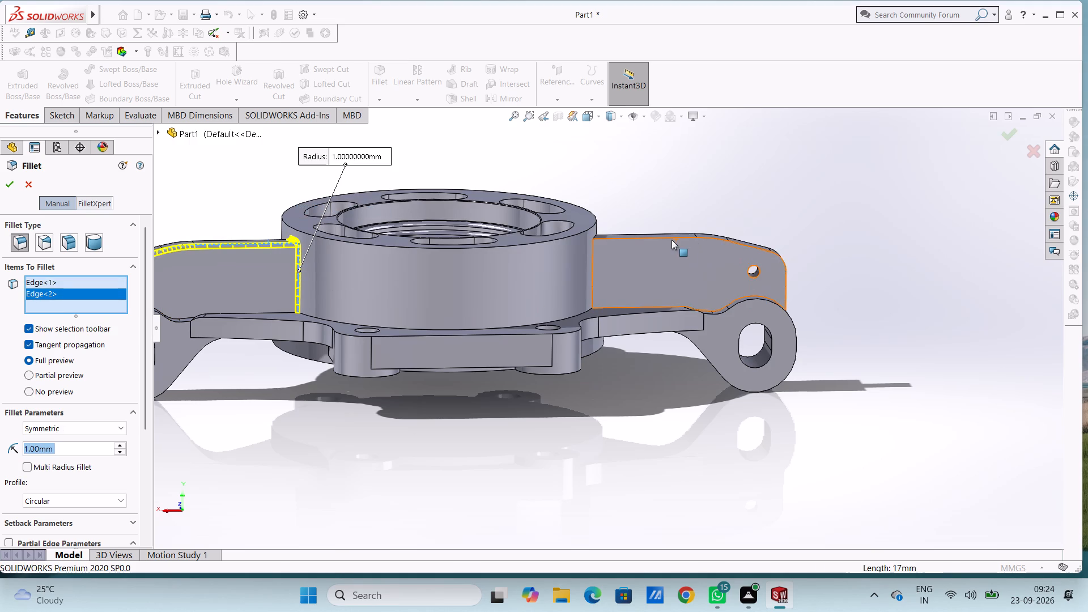
{"action": "left_click", "coordinate": [669, 237]}
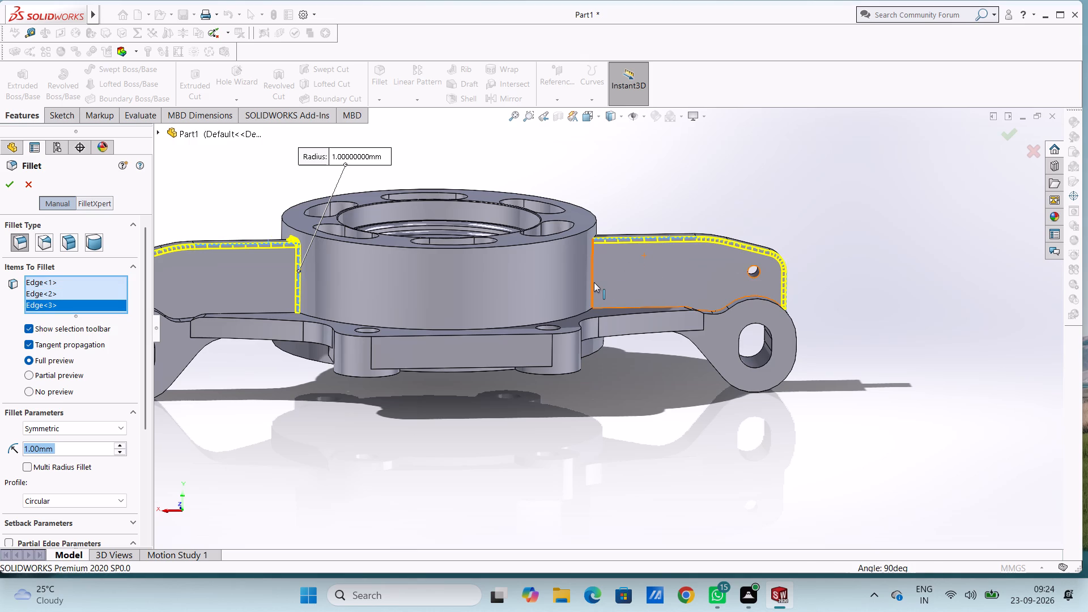
{"action": "left_click", "coordinate": [594, 282]}
{"action": "left_click", "coordinate": [624, 308]}
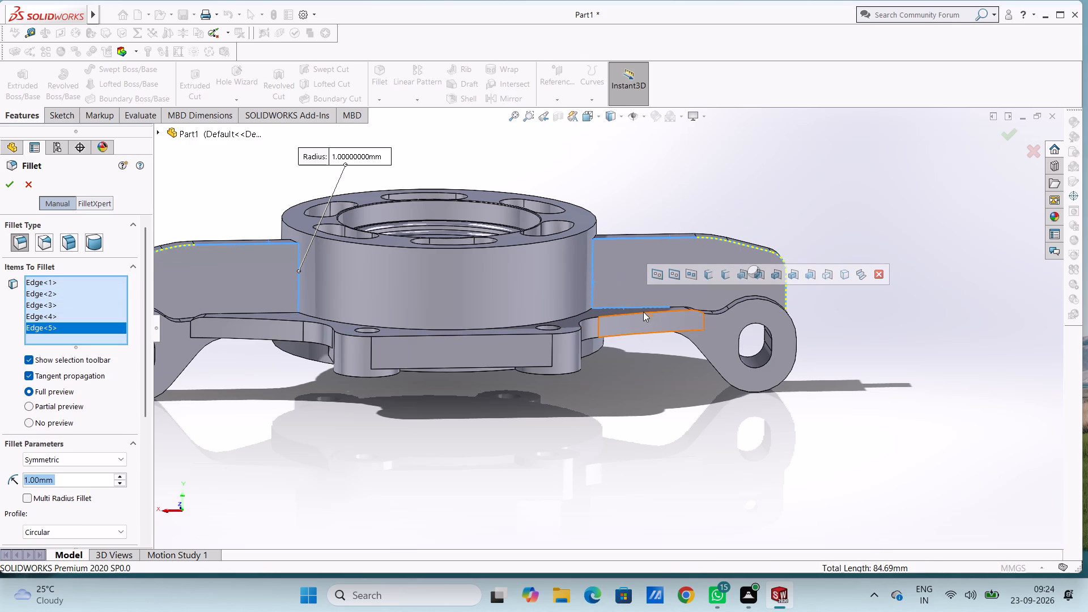
{"action": "left_click", "coordinate": [637, 306]}
Add the opposite faces' top edges of both side plates to the 1 mm fillet and complete it.
{"action": "scroll", "coordinate": [624, 363], "scroll_direction": "up", "scroll_amount": 3}
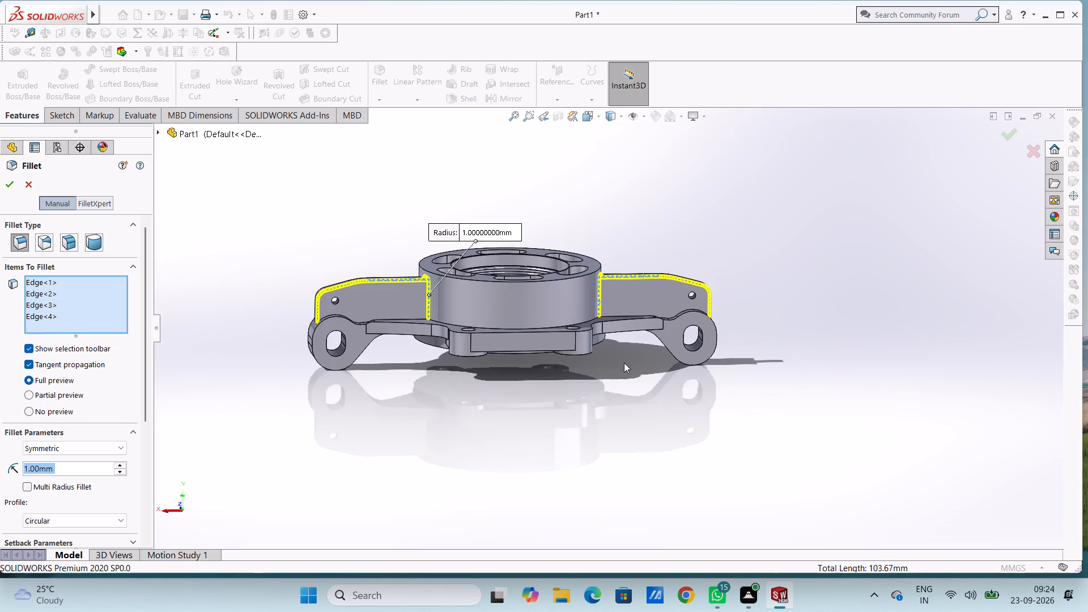
{"action": "middle_click_drag", "start_coordinate": [258, 275], "coordinate": [318, 427]}
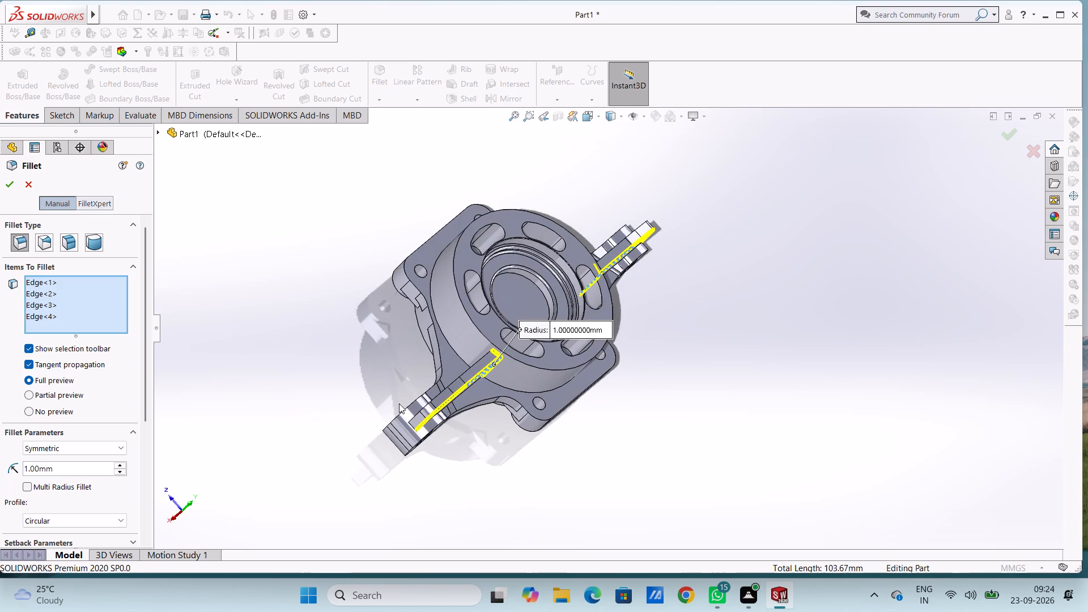
{"action": "left_click", "coordinate": [475, 363]}
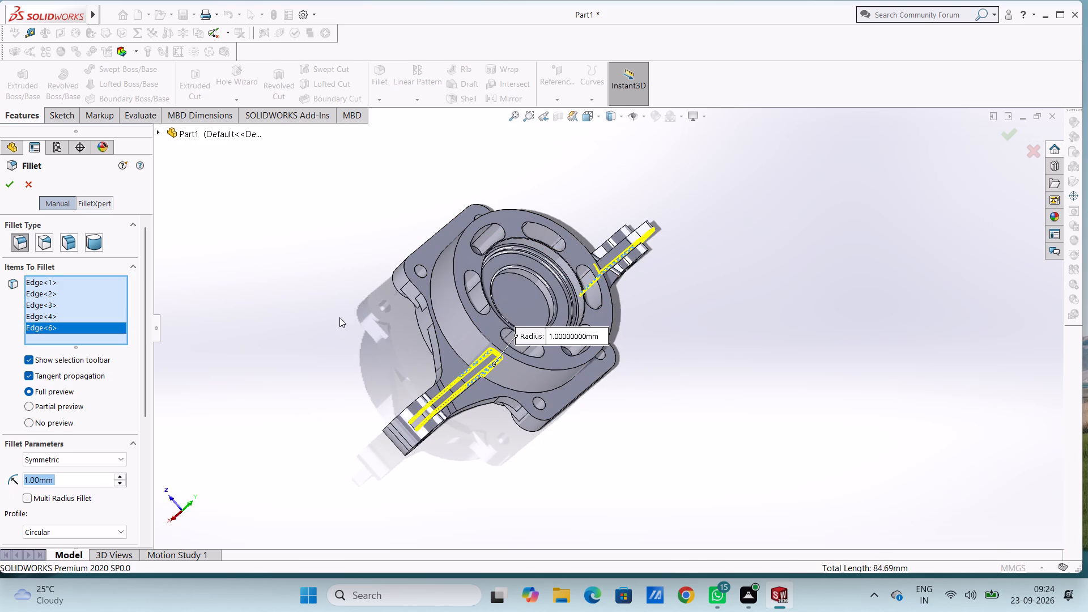
{"action": "middle_click_drag", "start_coordinate": [333, 297], "coordinate": [353, 396]}
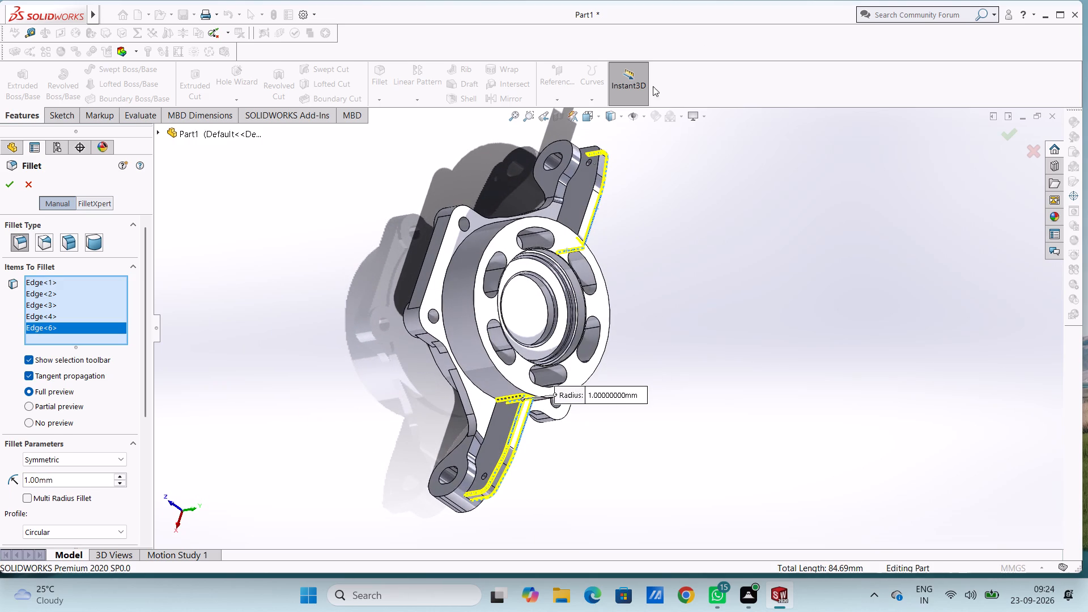
{"action": "scroll", "coordinate": [689, 104], "scroll_direction": "down", "scroll_amount": 1}
{"action": "scroll", "coordinate": [619, 195], "scroll_direction": "down", "scroll_amount": 3}
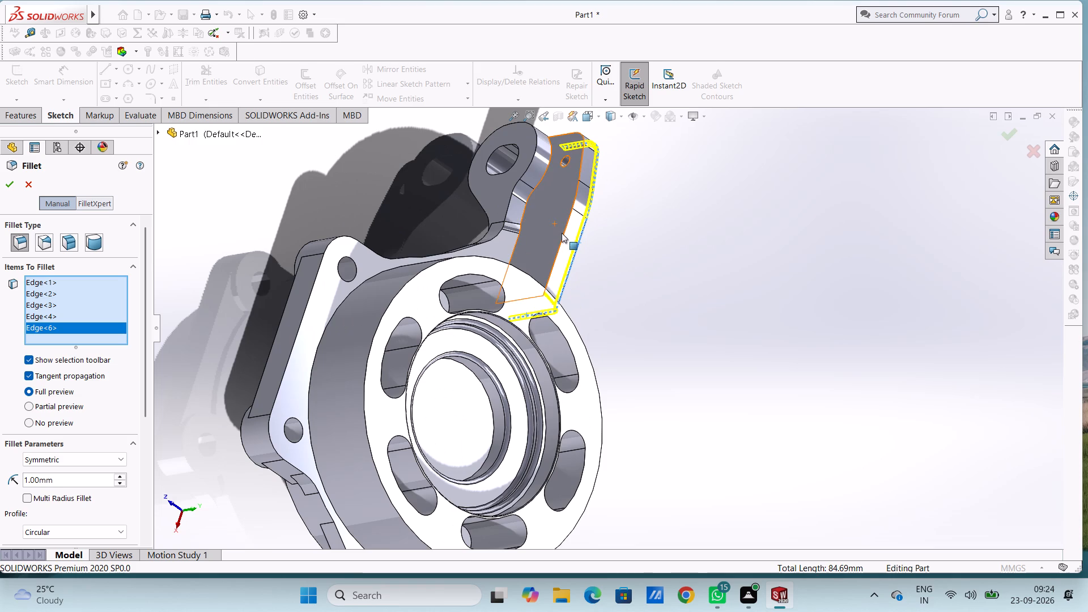
{"action": "left_click", "coordinate": [562, 235]}
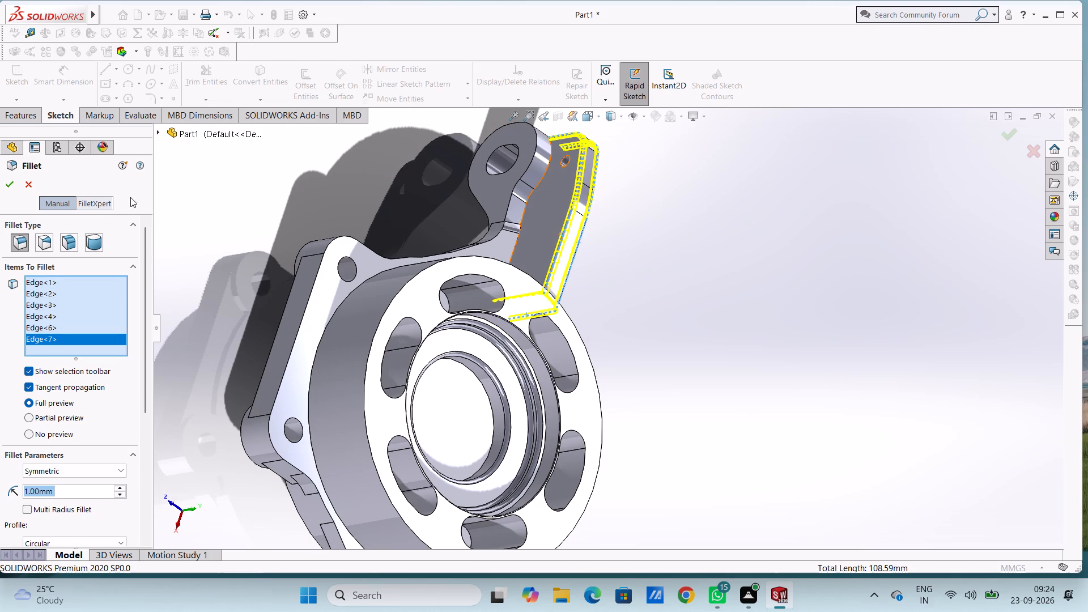
{"action": "left_click", "coordinate": [12, 186]}
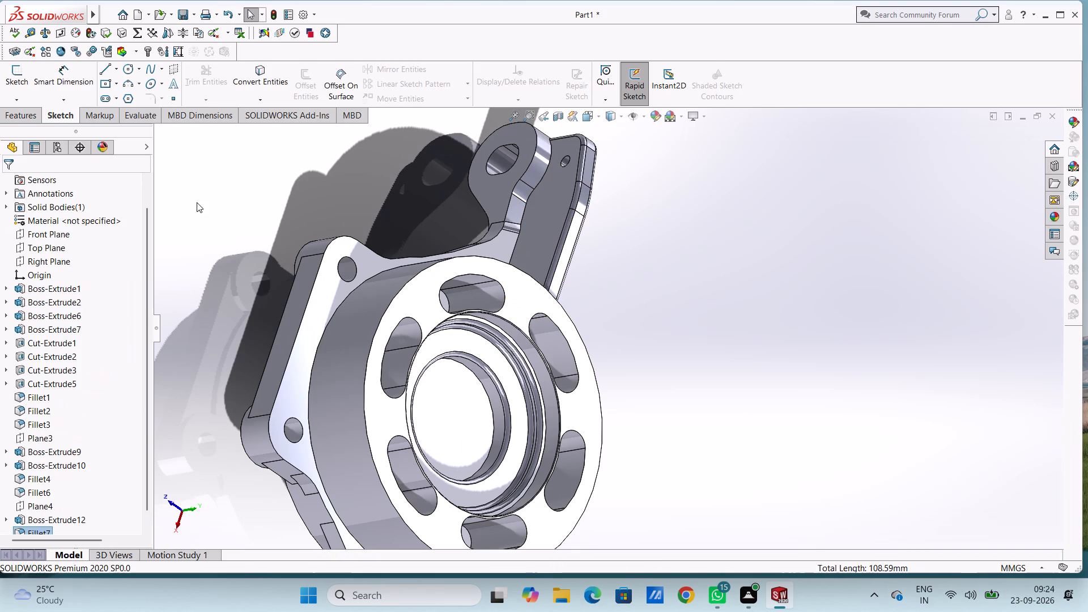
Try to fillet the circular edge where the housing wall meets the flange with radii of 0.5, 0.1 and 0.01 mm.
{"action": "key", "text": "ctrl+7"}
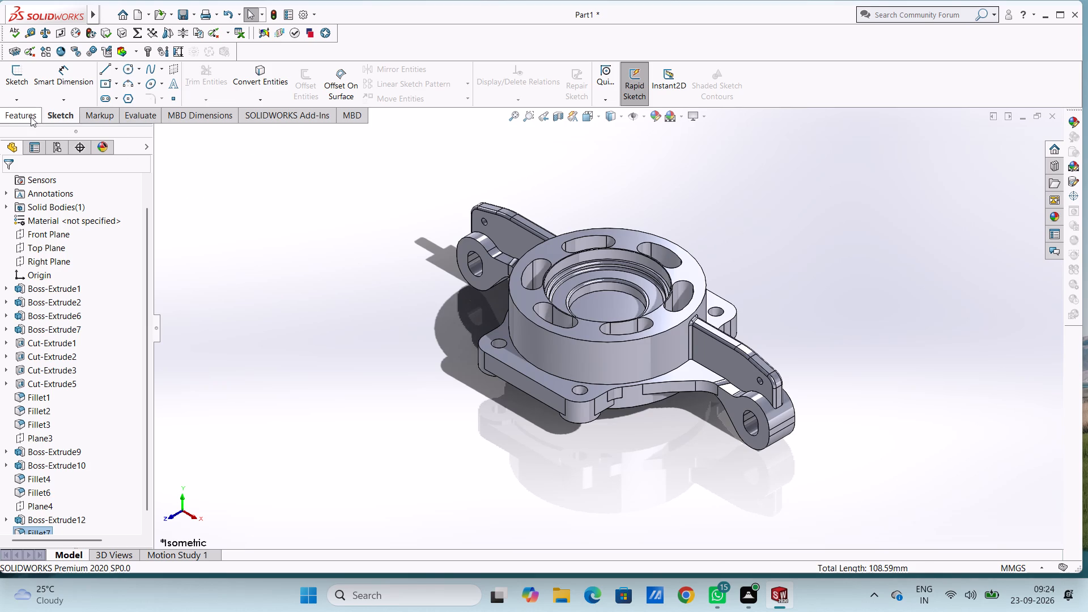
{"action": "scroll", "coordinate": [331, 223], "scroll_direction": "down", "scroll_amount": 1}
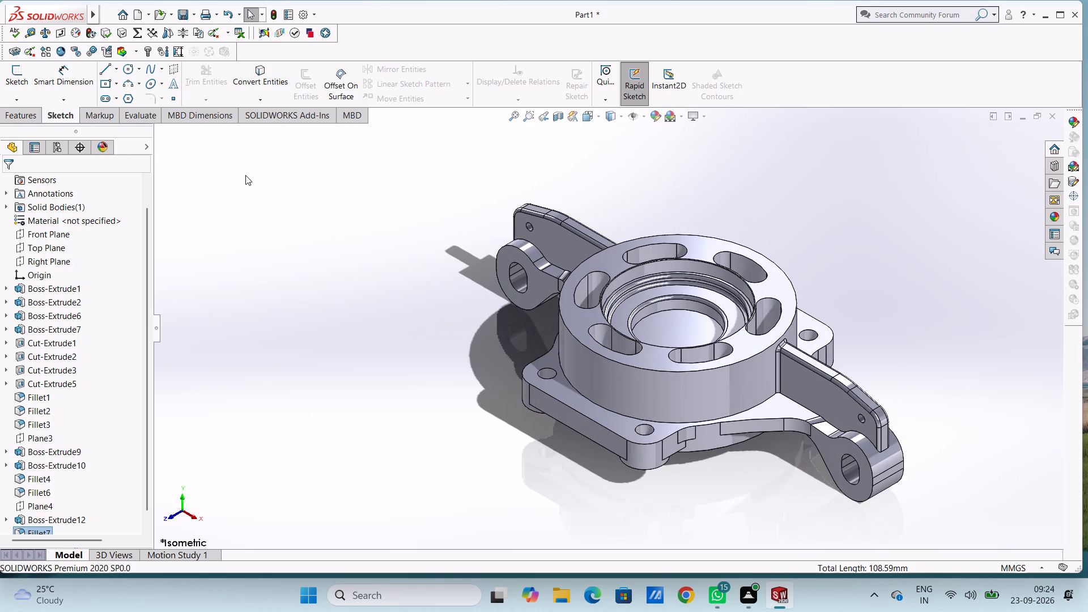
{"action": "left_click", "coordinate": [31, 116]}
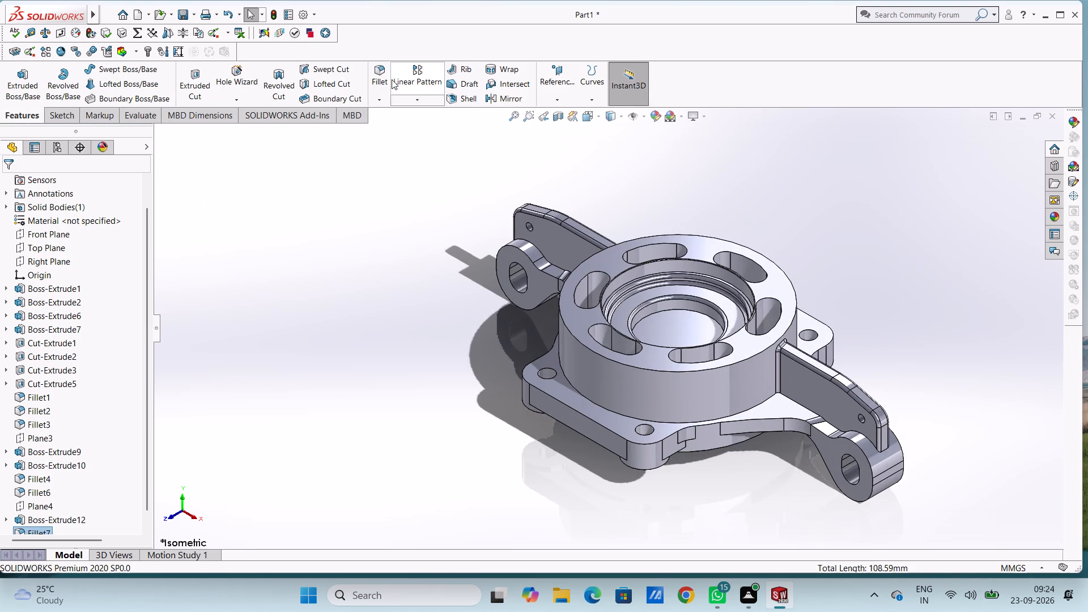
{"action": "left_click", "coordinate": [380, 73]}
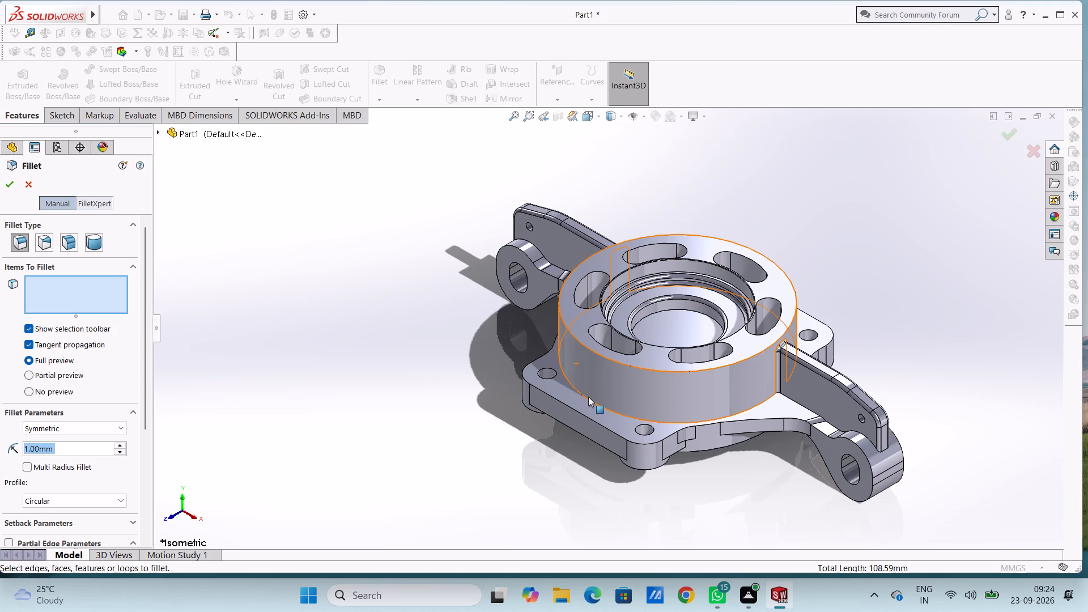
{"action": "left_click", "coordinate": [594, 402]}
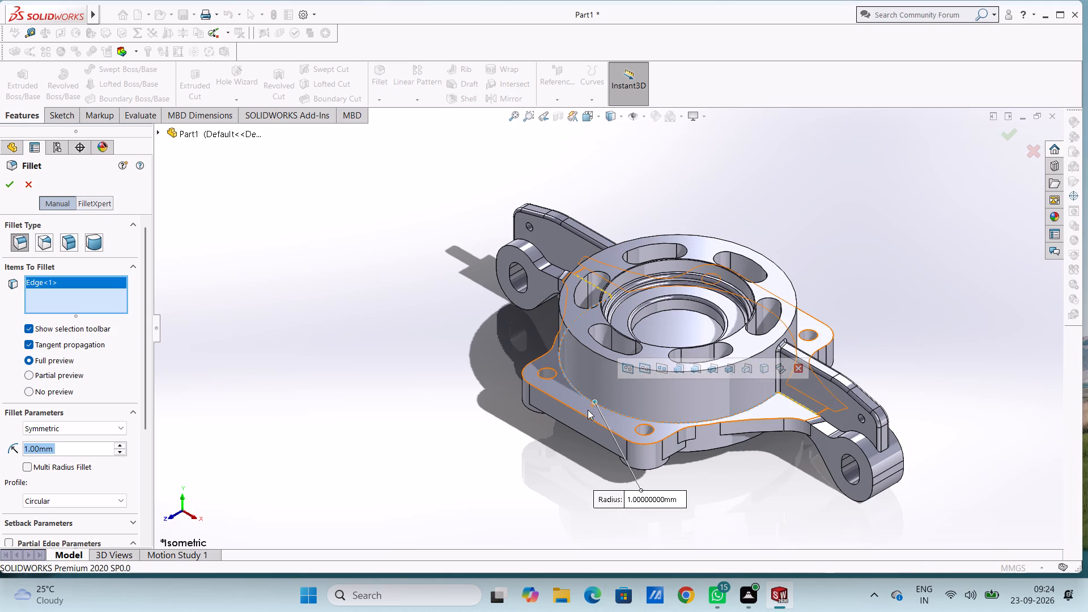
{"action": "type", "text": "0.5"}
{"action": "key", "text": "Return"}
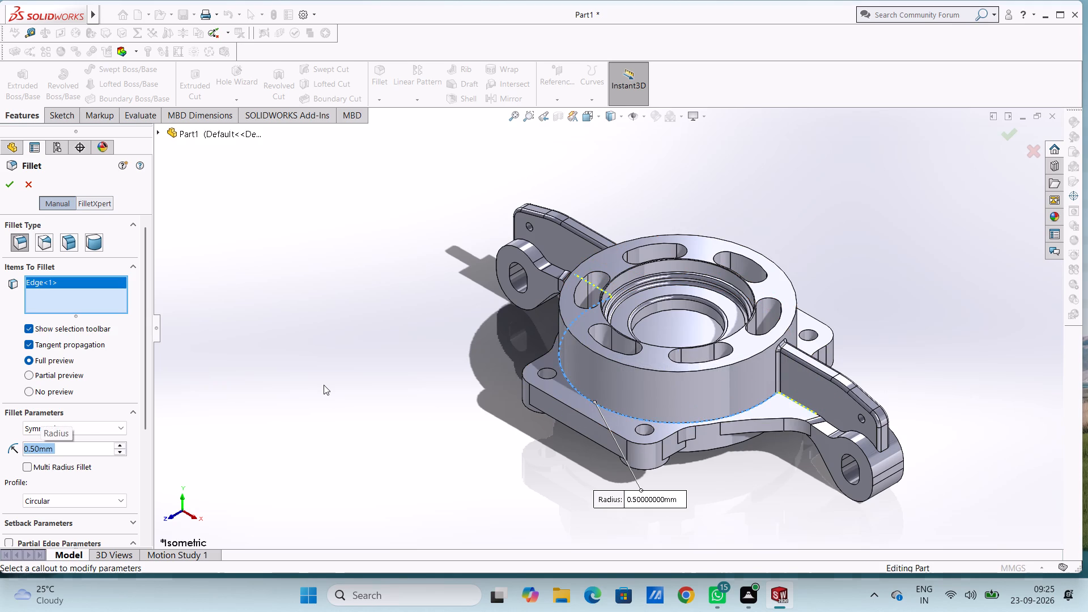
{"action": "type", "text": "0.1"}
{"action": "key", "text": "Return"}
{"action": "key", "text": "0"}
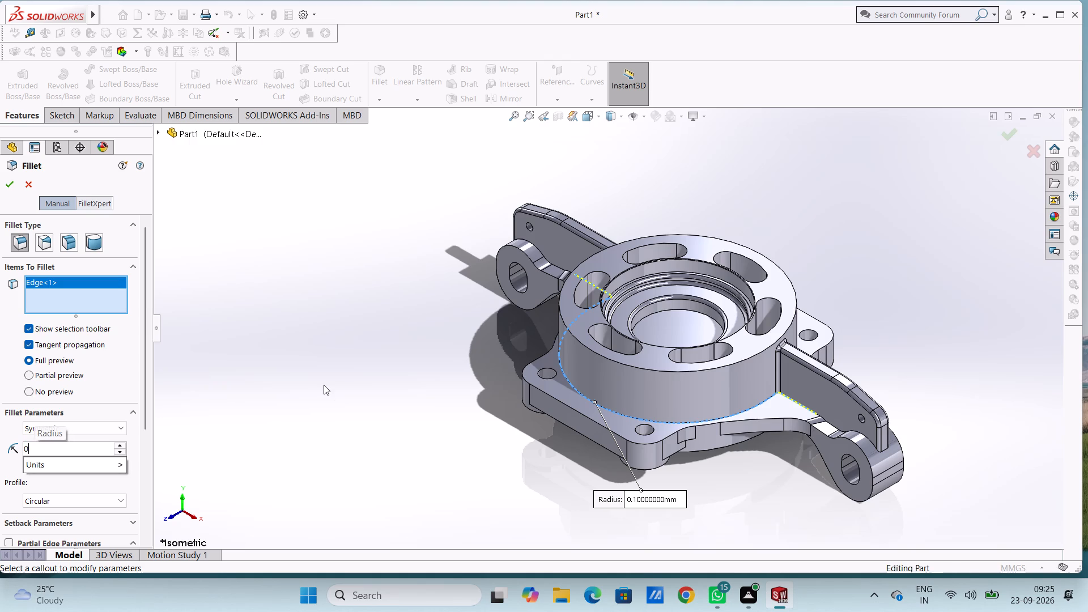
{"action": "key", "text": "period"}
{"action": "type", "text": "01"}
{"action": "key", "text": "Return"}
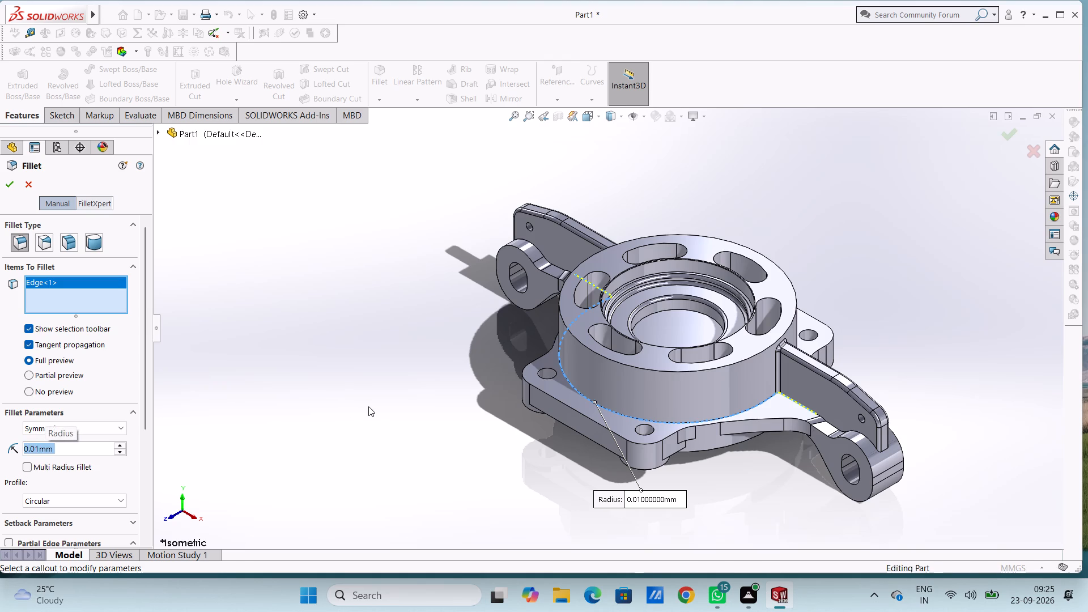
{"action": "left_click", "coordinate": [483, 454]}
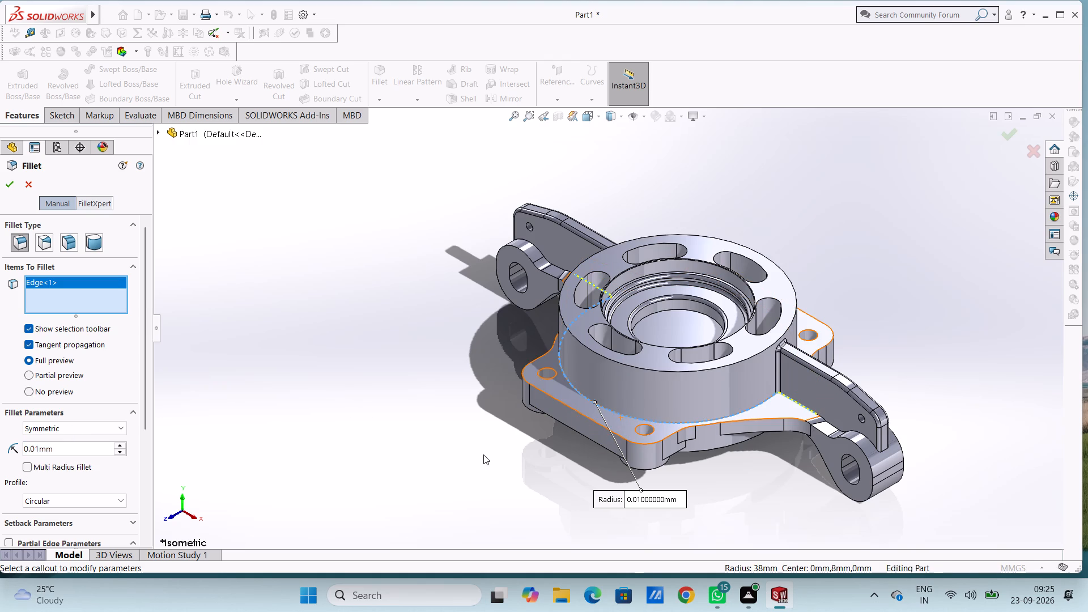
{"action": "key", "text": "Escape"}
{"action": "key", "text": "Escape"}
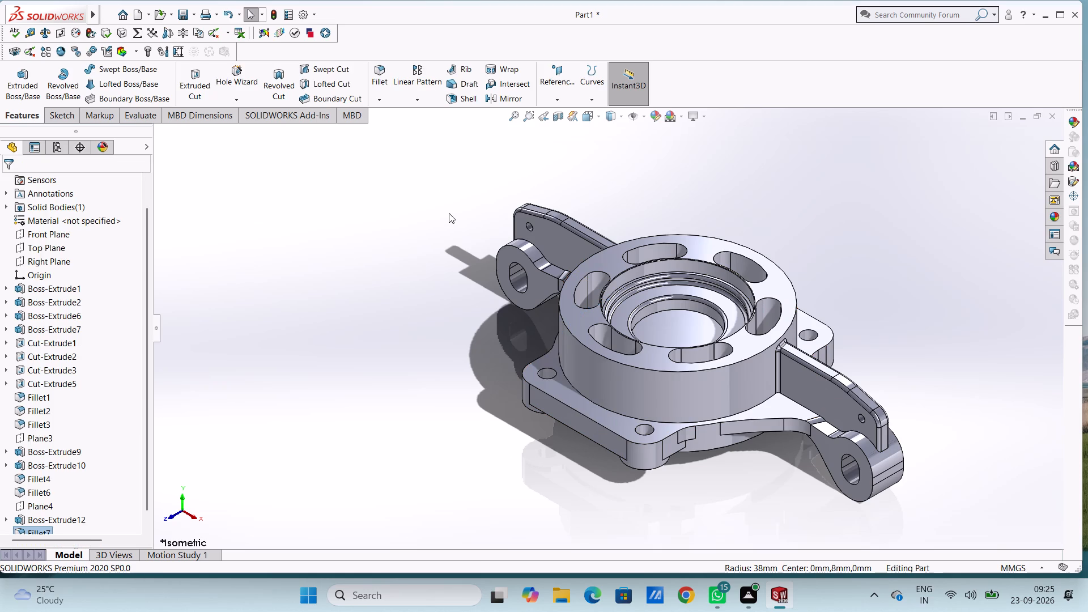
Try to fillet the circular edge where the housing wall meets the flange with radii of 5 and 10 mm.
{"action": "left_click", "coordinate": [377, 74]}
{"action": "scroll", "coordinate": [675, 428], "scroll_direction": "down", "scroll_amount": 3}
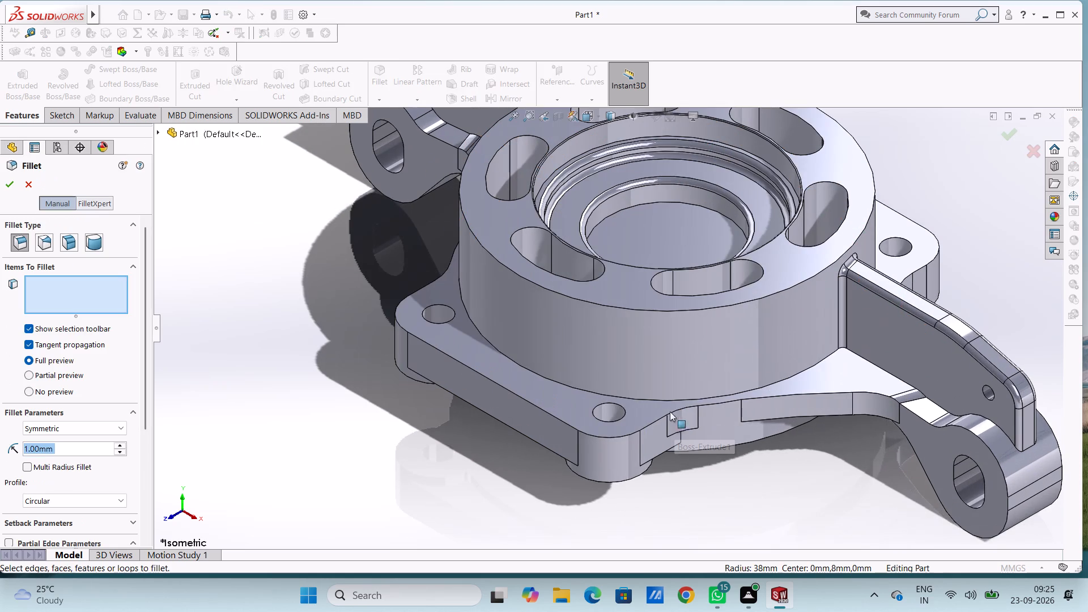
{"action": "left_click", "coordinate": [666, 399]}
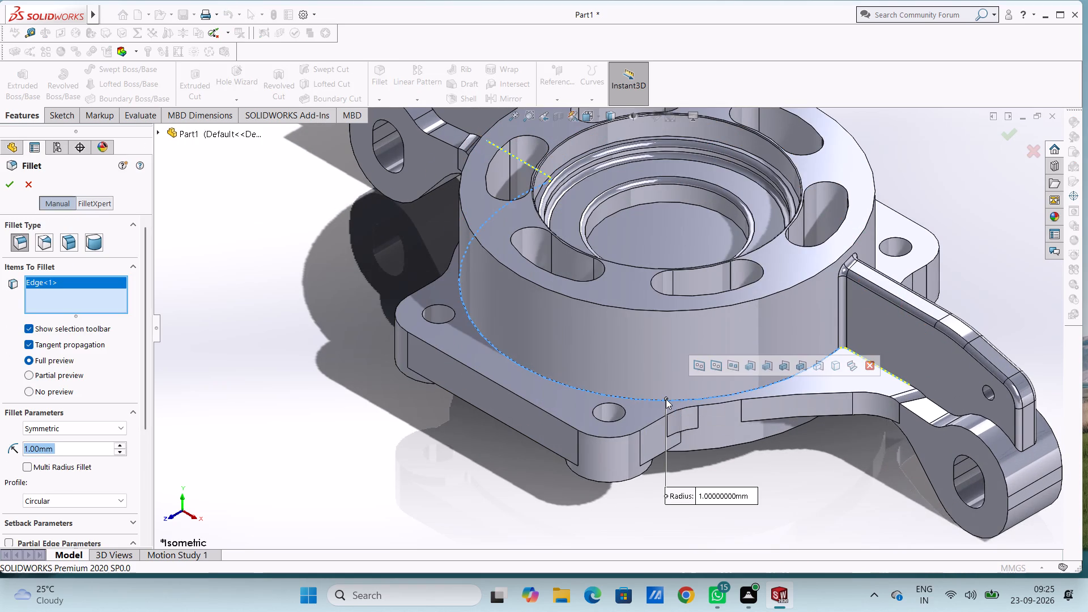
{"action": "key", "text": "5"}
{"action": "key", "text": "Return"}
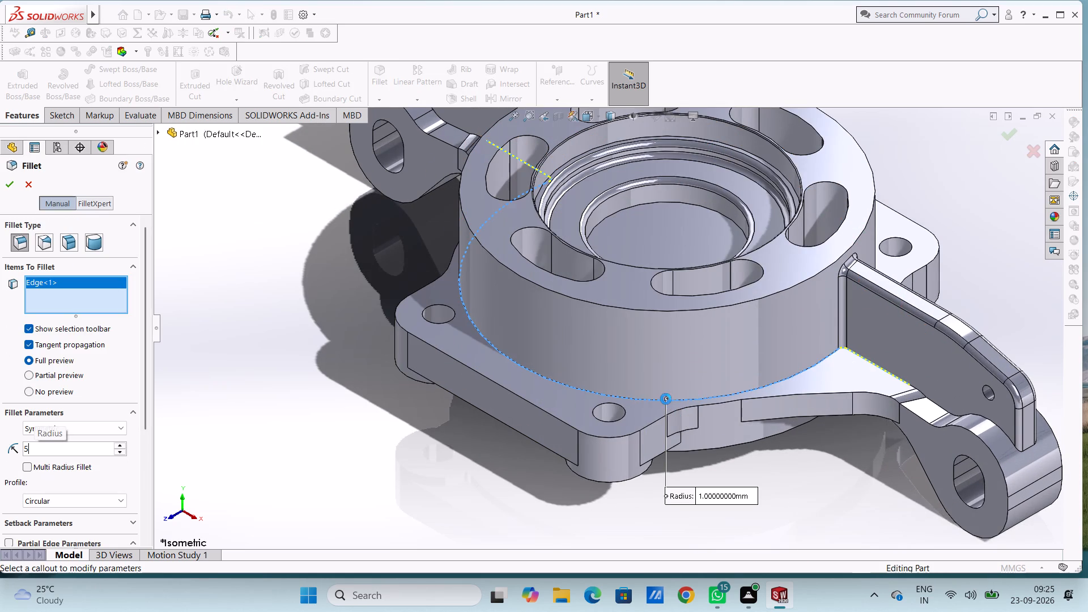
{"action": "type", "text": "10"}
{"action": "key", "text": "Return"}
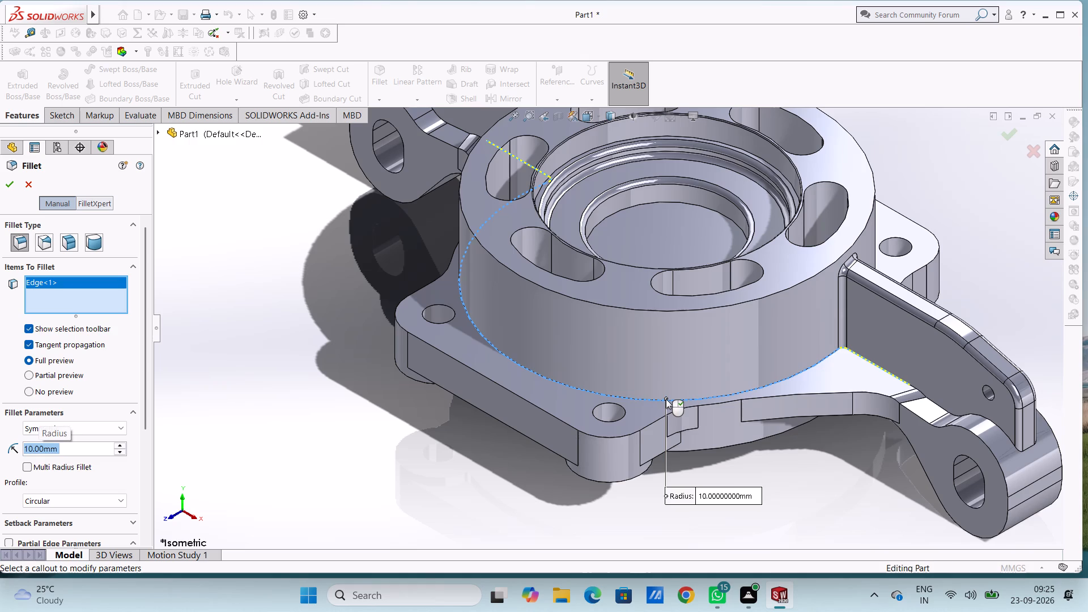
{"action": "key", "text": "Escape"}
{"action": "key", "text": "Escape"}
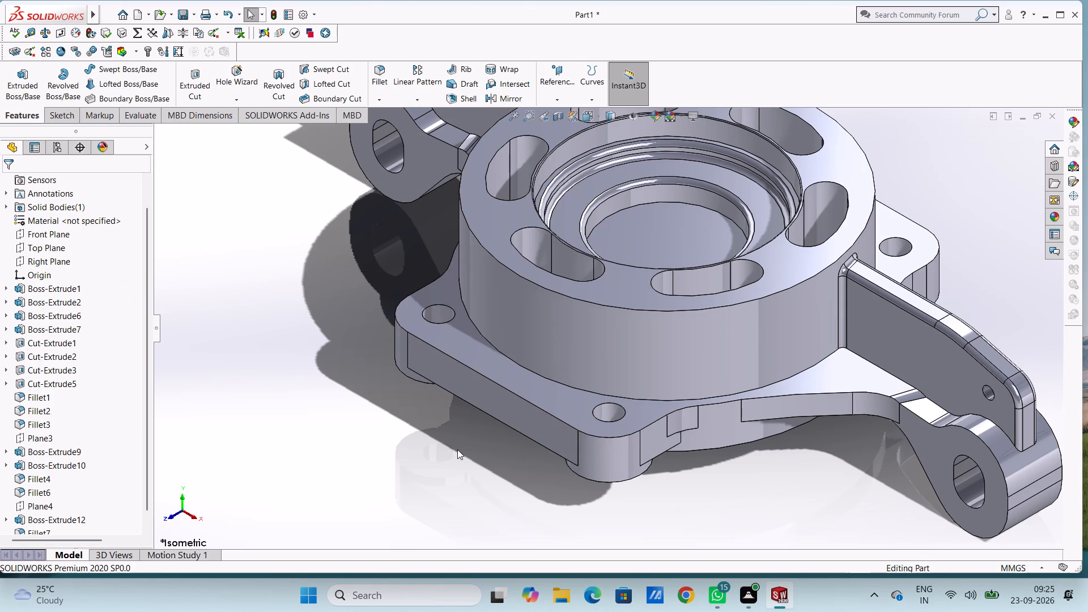
Fillet the outer top edge of the round housing with a 1 mm radius.
{"action": "left_click", "coordinate": [377, 68]}
{"action": "left_click", "coordinate": [492, 256]}
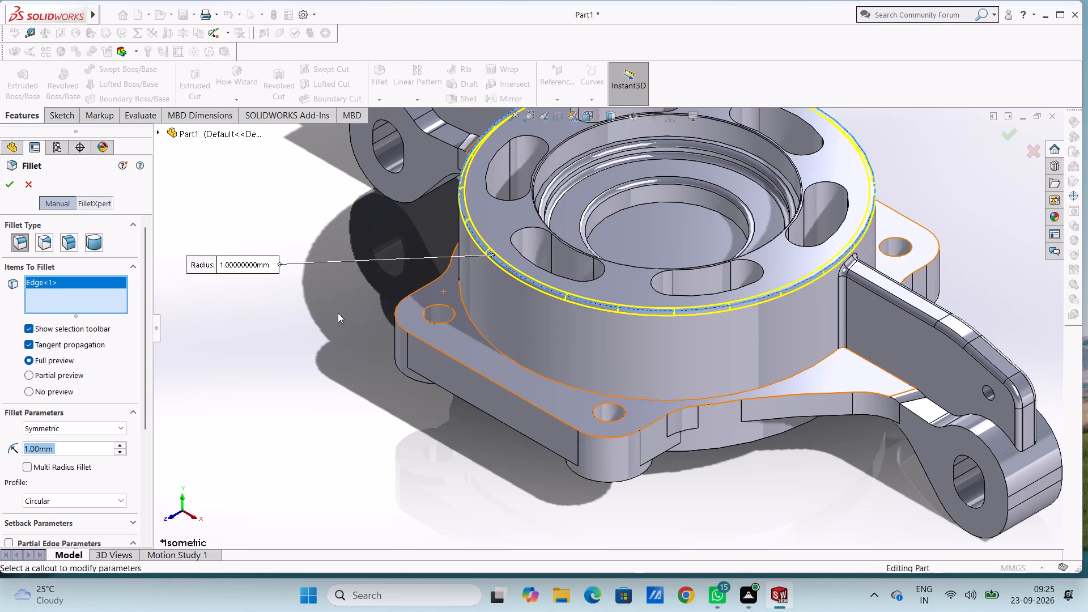
{"action": "left_click", "coordinate": [4, 185]}
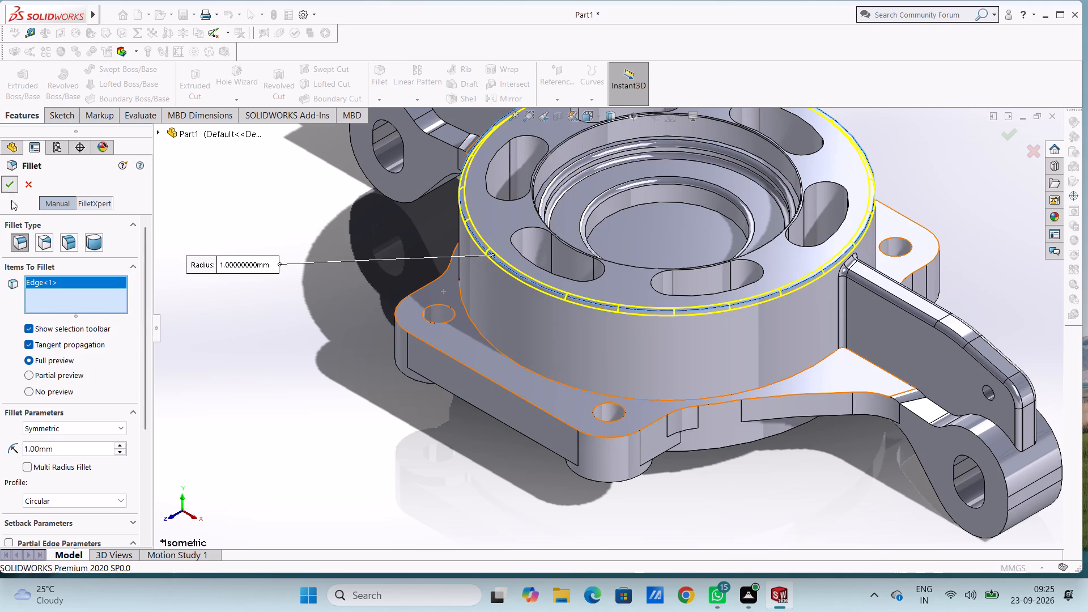
{"action": "left_click", "coordinate": [546, 377]}
{"action": "left_click", "coordinate": [405, 413]}
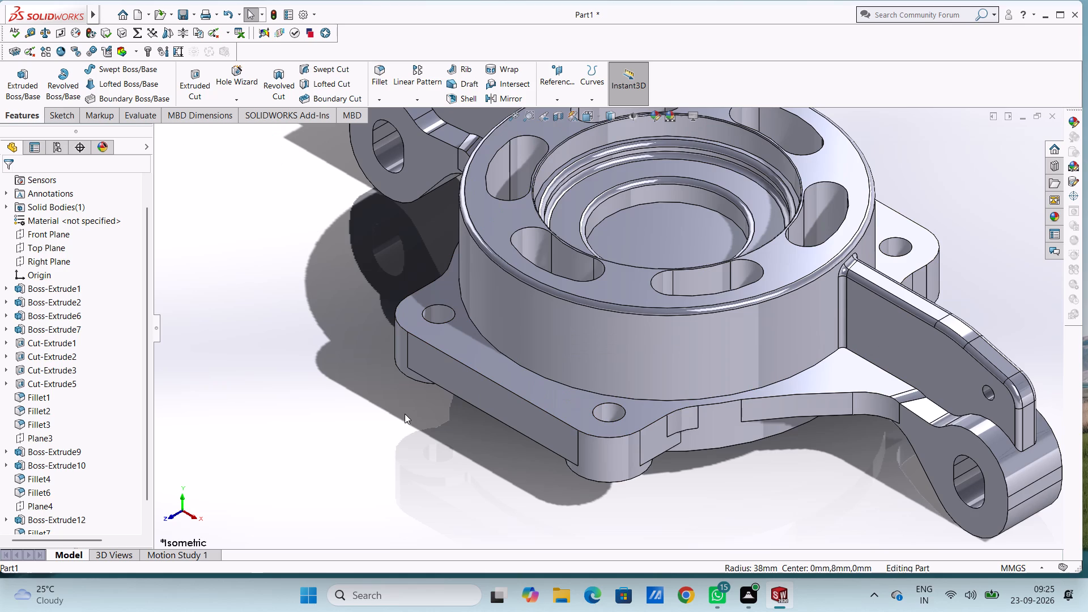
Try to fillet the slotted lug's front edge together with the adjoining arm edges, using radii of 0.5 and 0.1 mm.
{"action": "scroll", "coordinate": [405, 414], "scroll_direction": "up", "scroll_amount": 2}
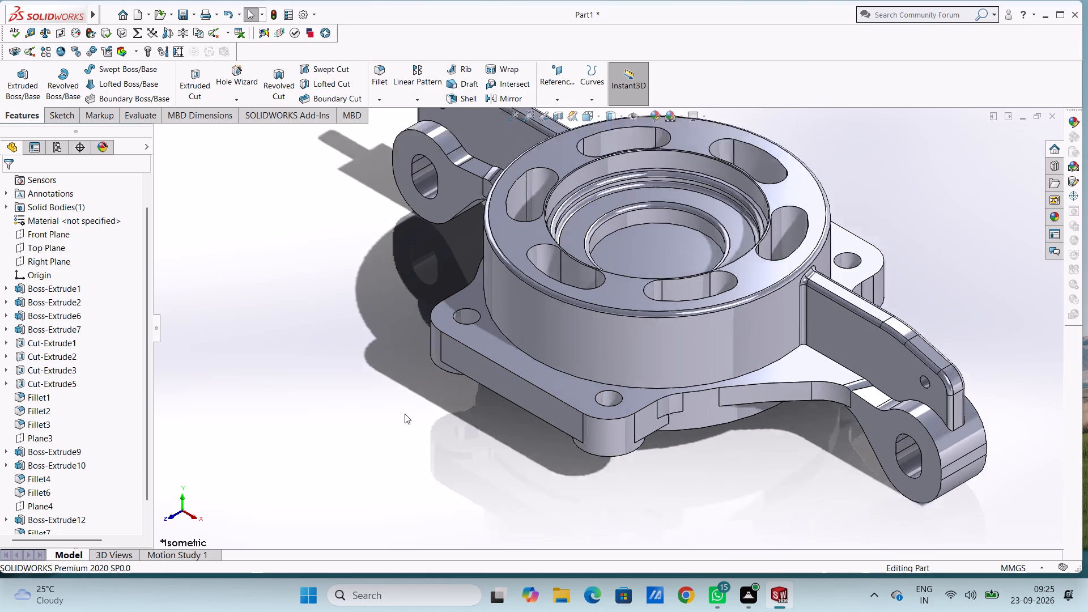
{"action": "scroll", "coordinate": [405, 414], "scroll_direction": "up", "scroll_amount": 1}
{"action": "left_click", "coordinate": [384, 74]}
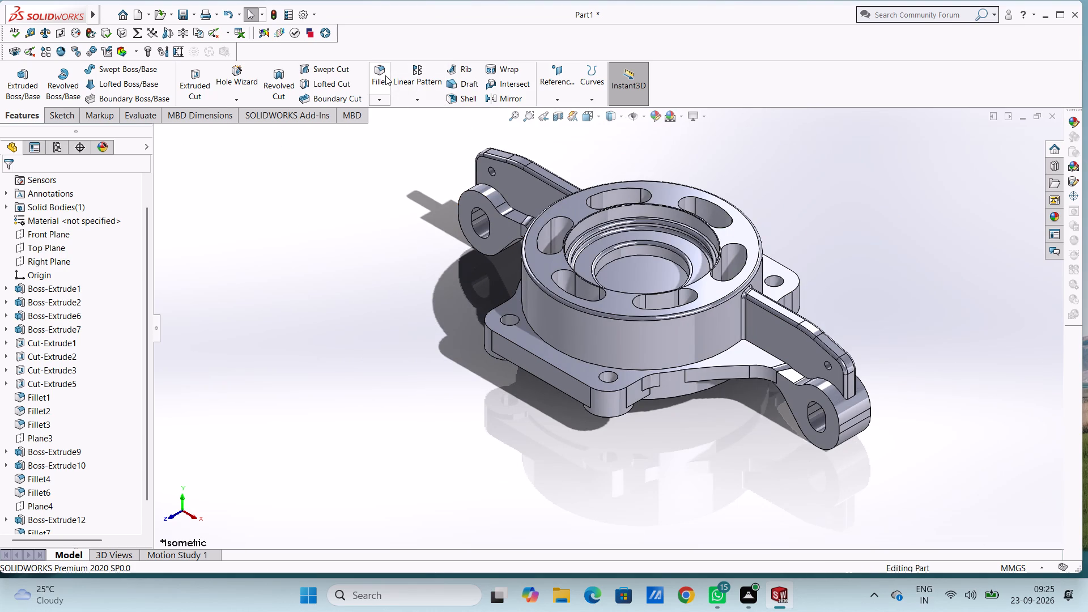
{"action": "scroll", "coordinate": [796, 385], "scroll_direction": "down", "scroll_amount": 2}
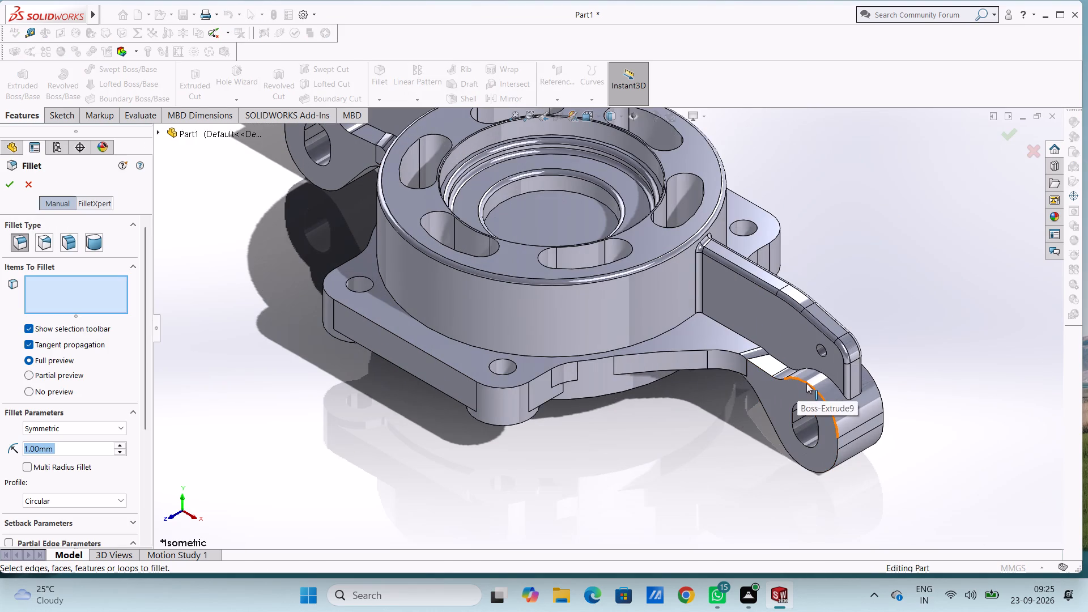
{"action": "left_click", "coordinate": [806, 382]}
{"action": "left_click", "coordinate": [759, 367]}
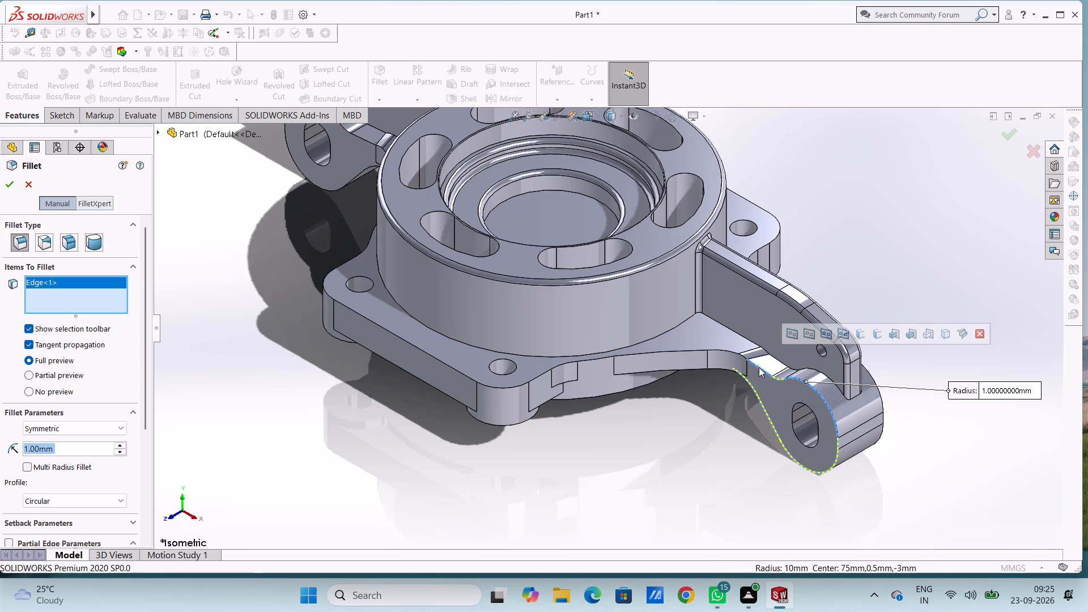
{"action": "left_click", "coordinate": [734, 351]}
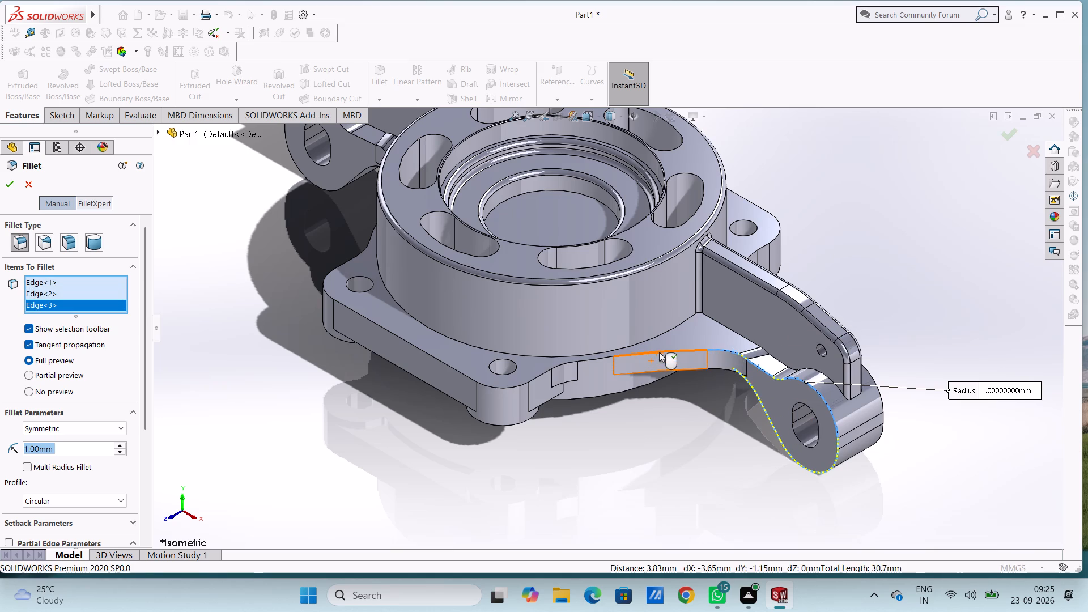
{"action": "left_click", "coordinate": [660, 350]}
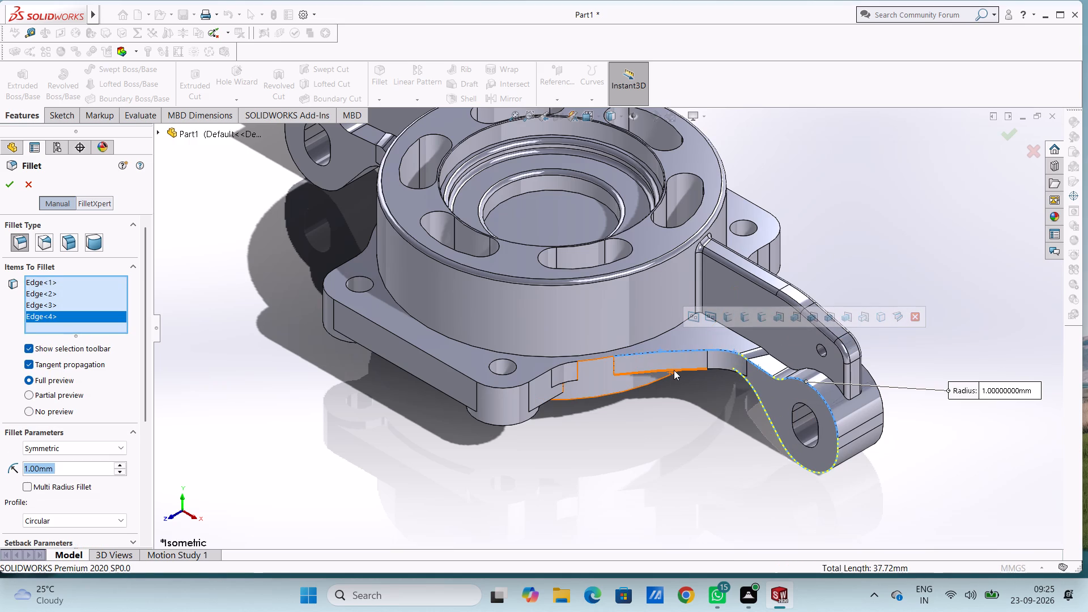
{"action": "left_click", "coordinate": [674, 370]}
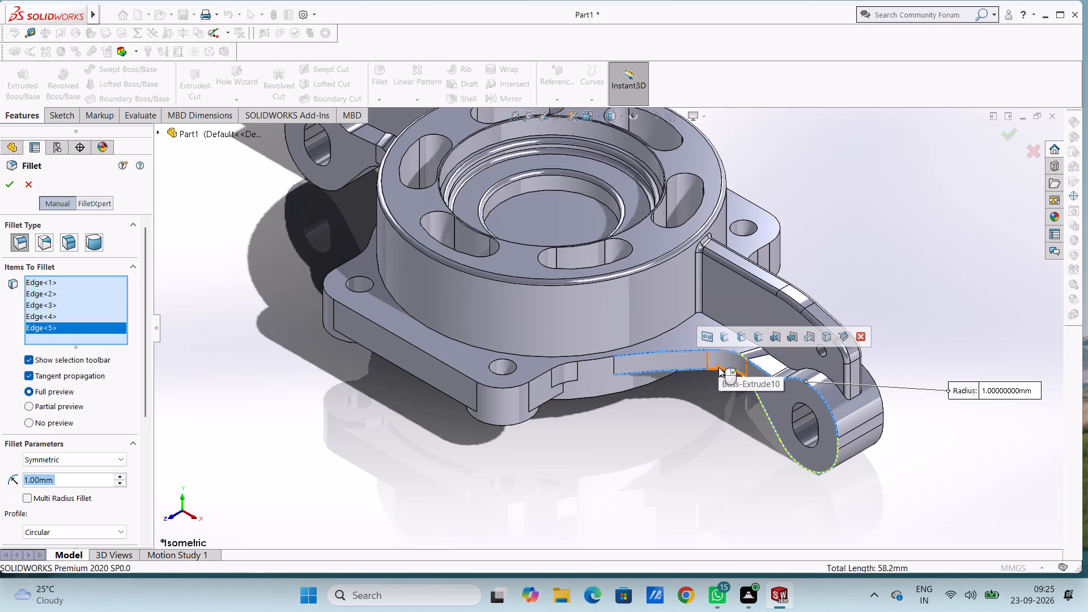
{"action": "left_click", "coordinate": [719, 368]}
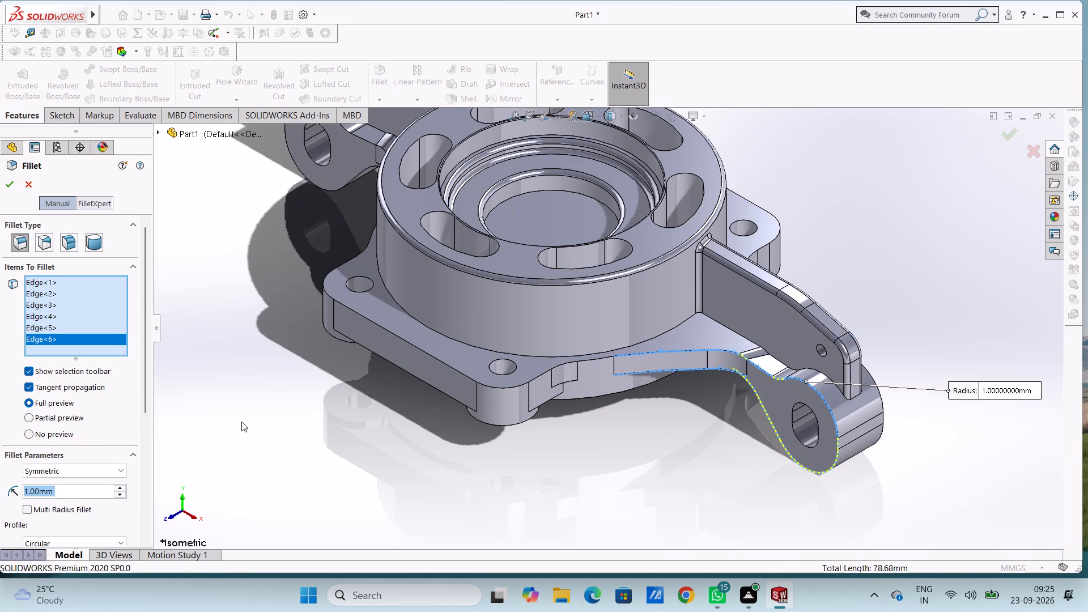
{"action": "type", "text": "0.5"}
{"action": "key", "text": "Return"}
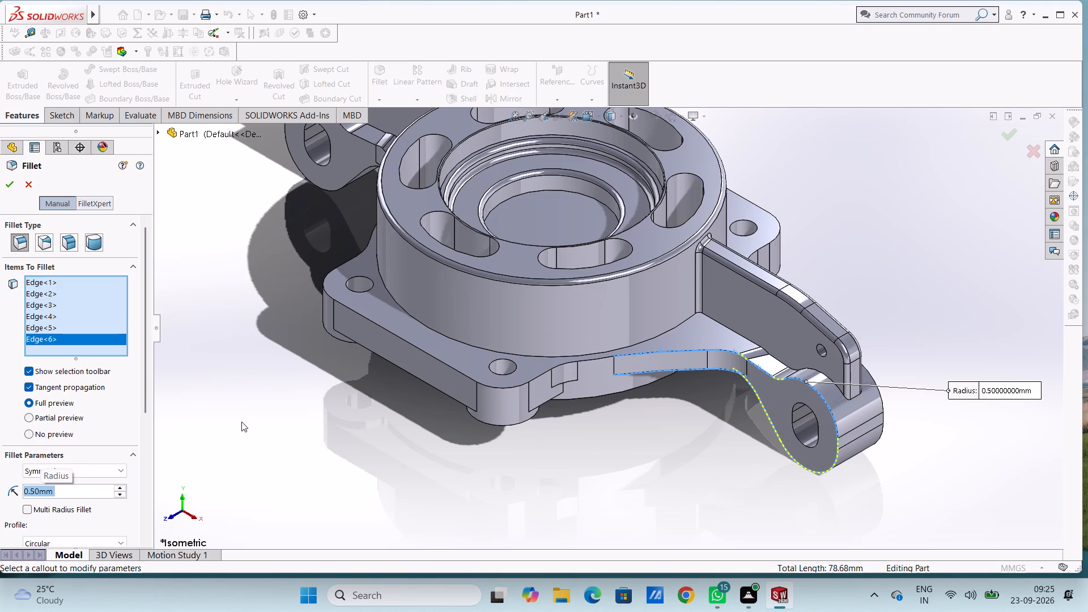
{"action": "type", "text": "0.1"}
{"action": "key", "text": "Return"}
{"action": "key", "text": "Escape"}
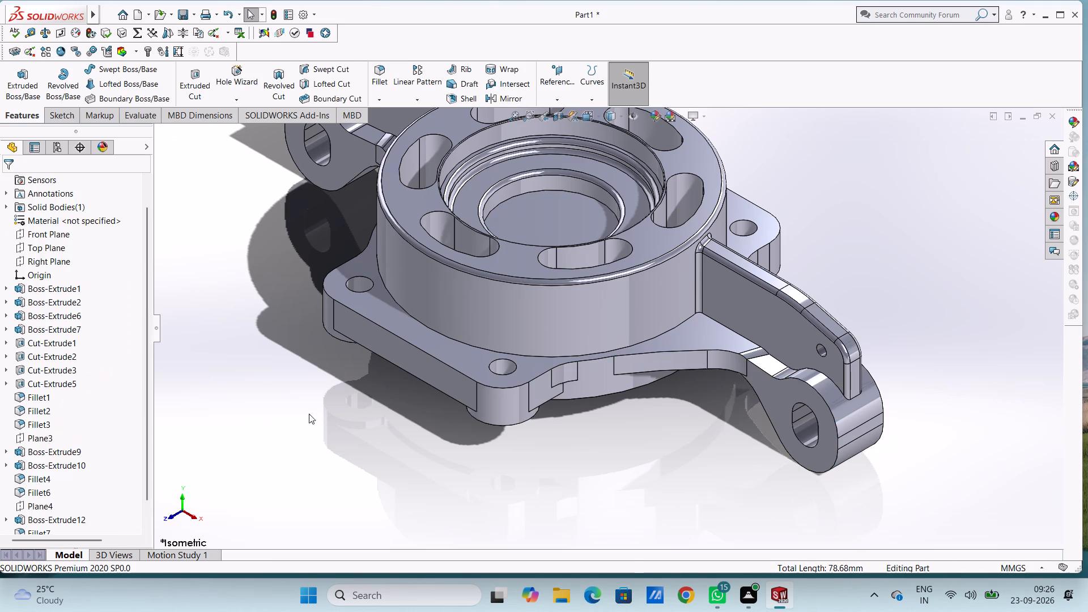
Fillet the rounded front edge of the slotted lug beside the side plate with a 1 mm radius.
{"action": "left_click", "coordinate": [379, 71]}
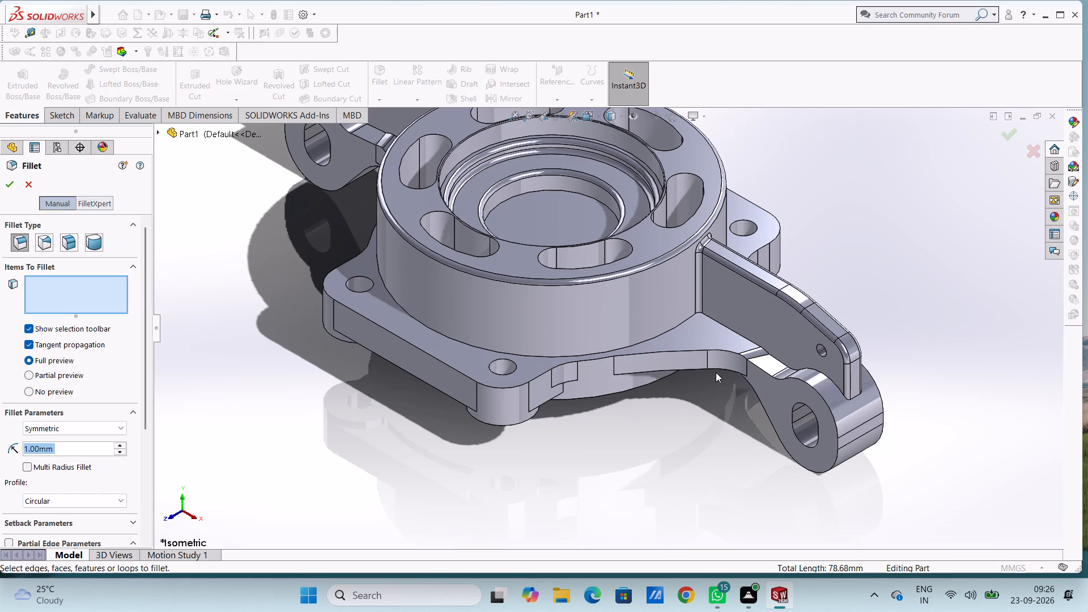
{"action": "left_click", "coordinate": [813, 385]}
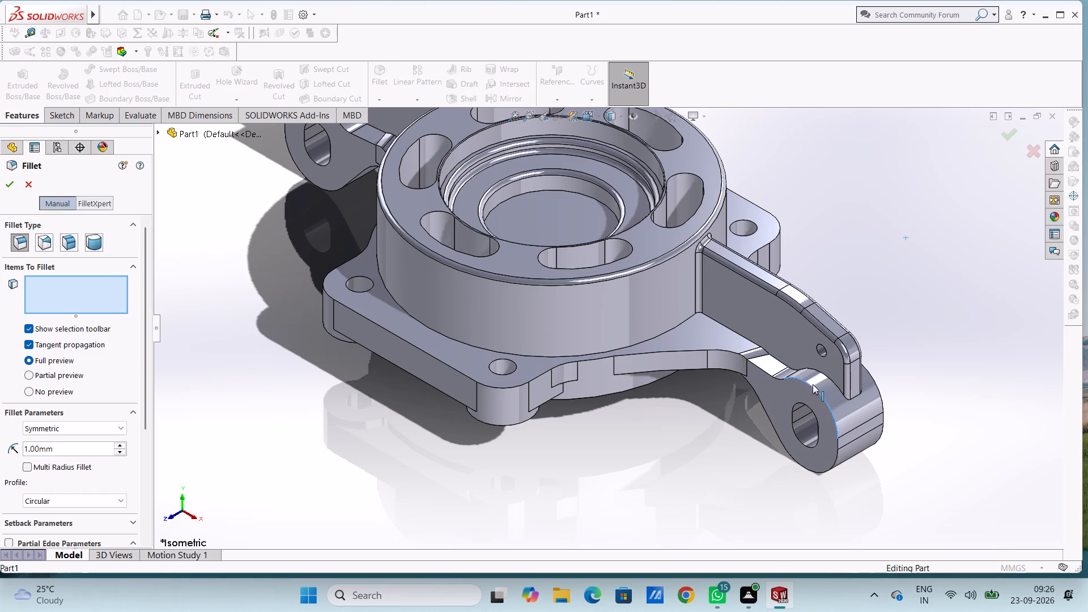
{"action": "left_click", "coordinate": [5, 182]}
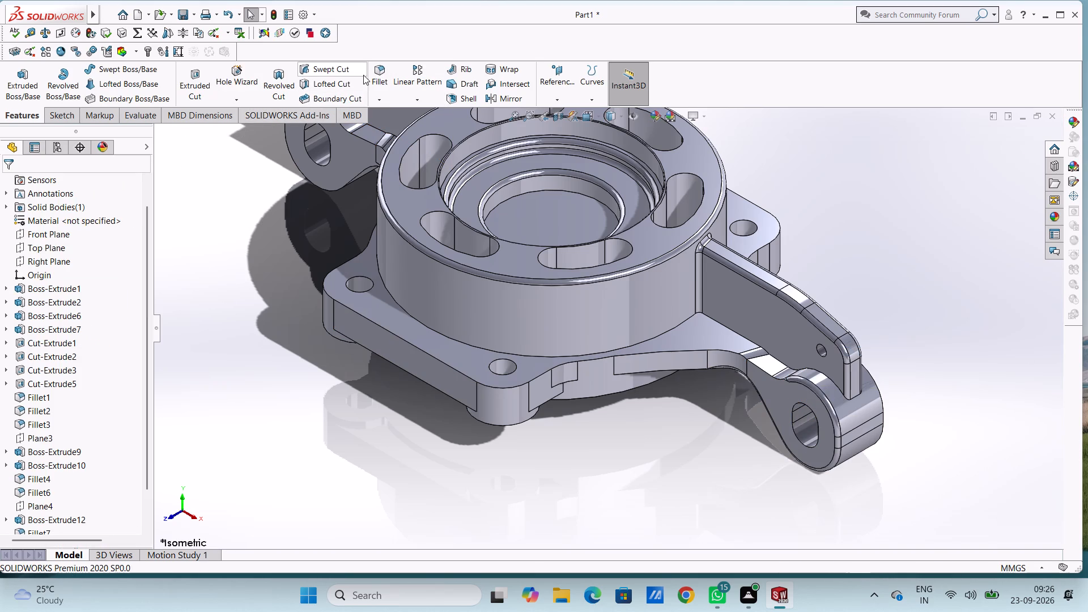
Fillet the lug's short neck edge, the adjoining curved arm face and the arm's long upper edge with a 1 mm radius.
{"action": "left_click", "coordinate": [373, 69]}
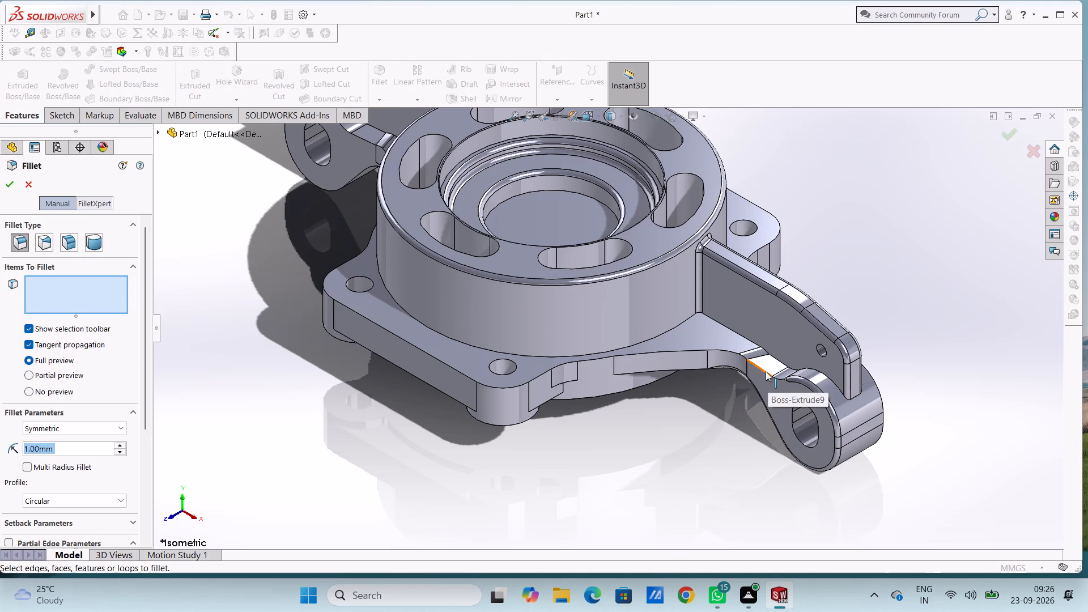
{"action": "left_click", "coordinate": [766, 371]}
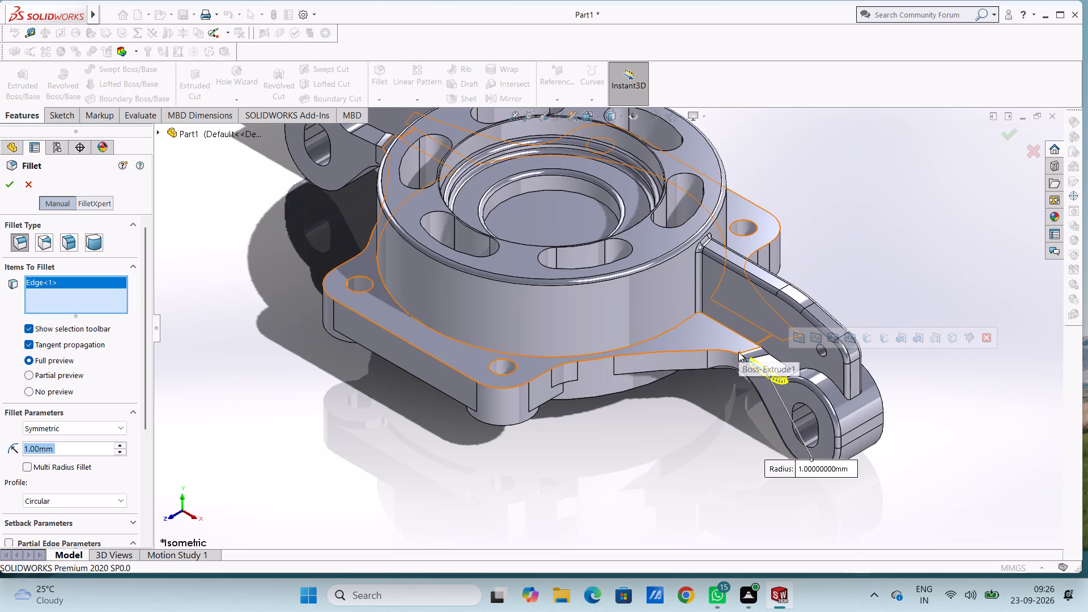
{"action": "left_click", "coordinate": [737, 355]}
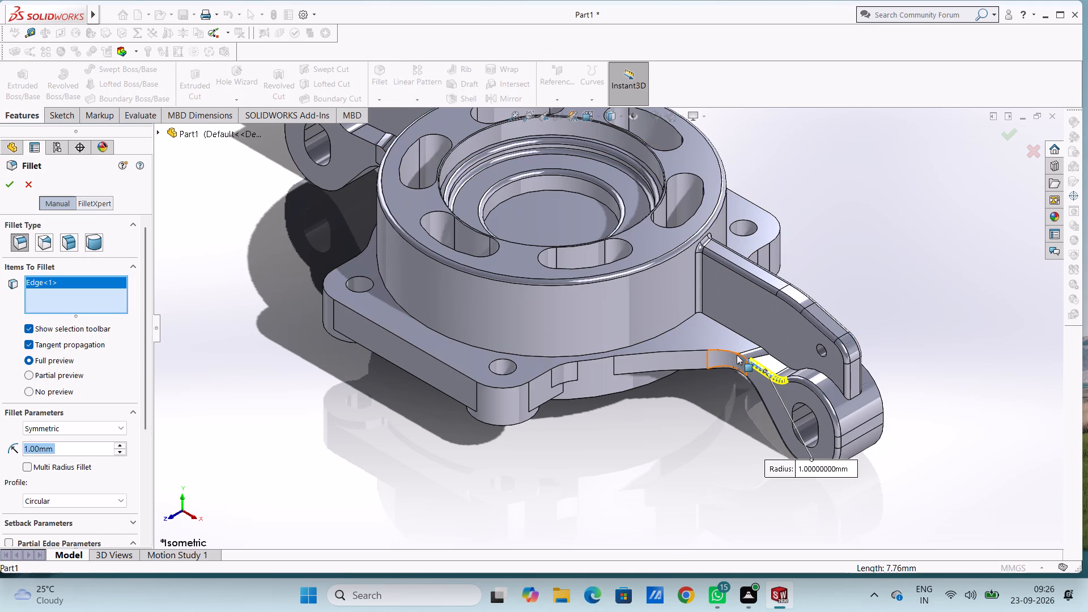
{"action": "left_click", "coordinate": [663, 350]}
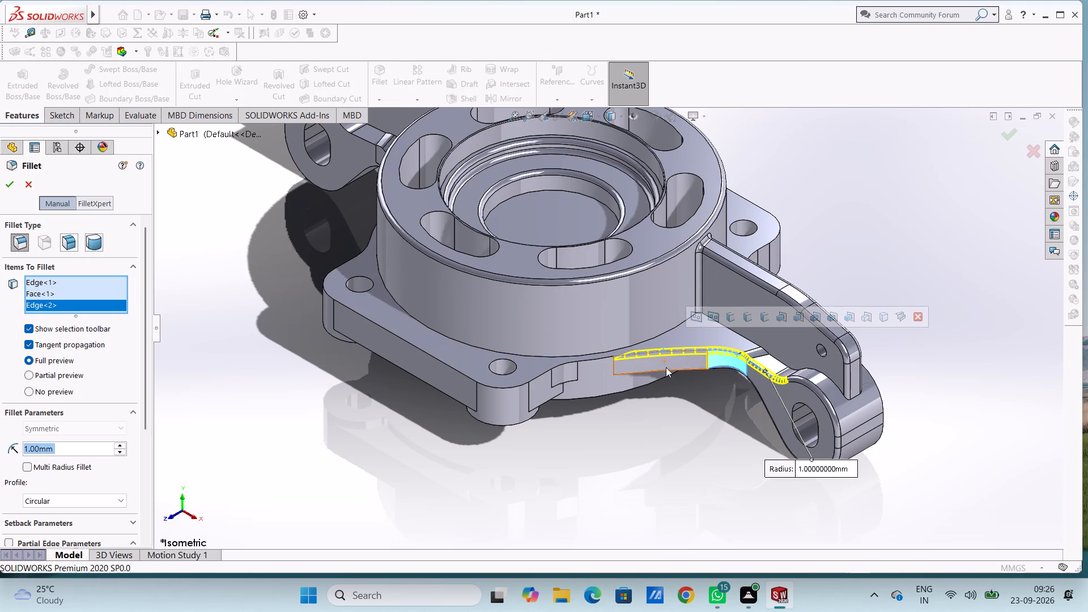
{"action": "left_click", "coordinate": [668, 372]}
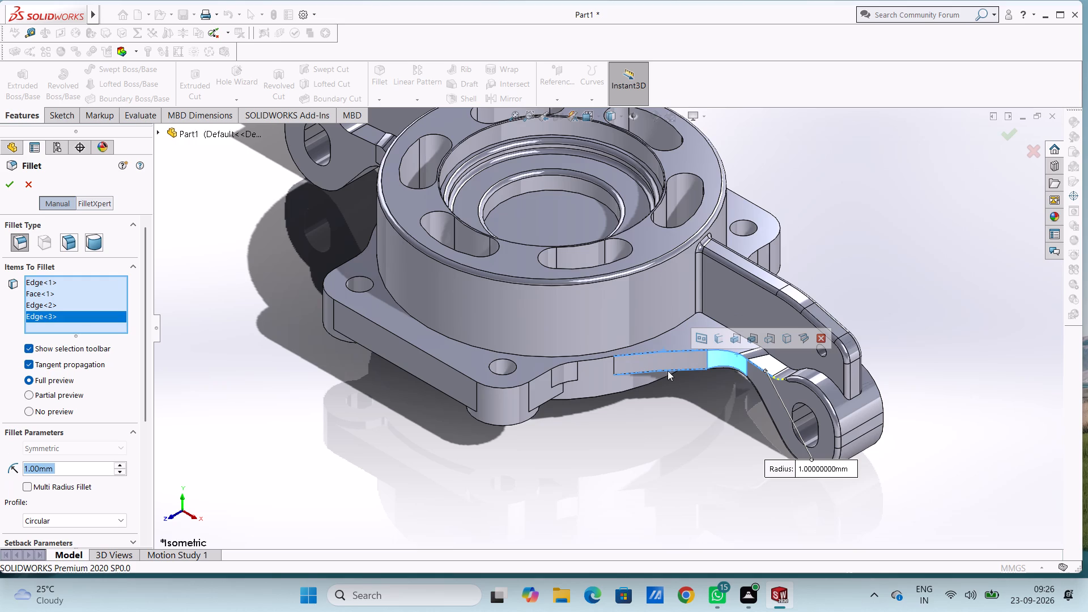
{"action": "left_click", "coordinate": [668, 370]}
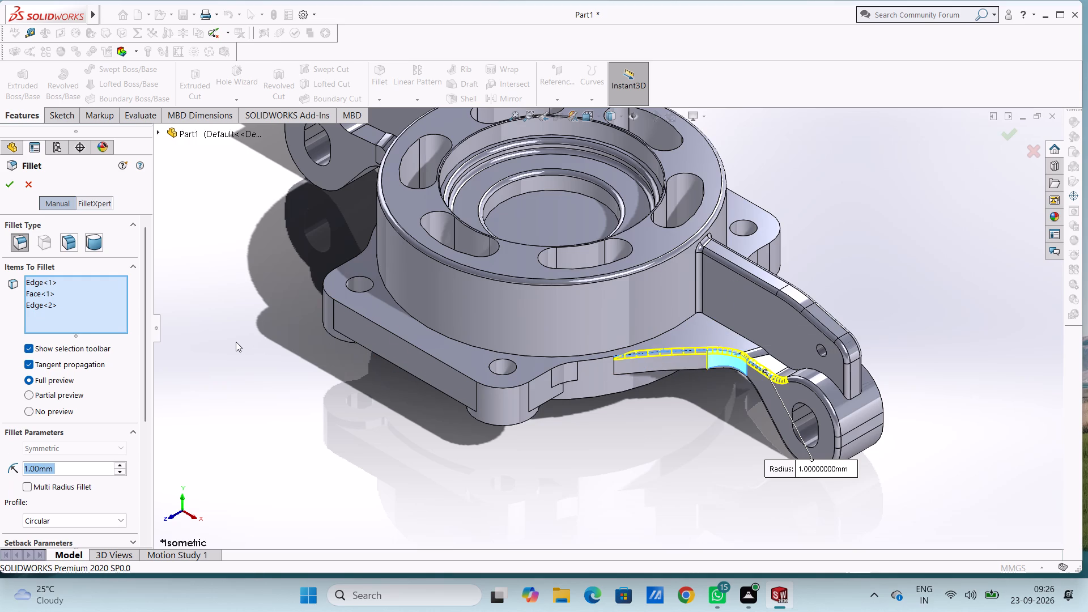
{"action": "left_click", "coordinate": [440, 360]}
{"action": "left_click", "coordinate": [442, 363]}
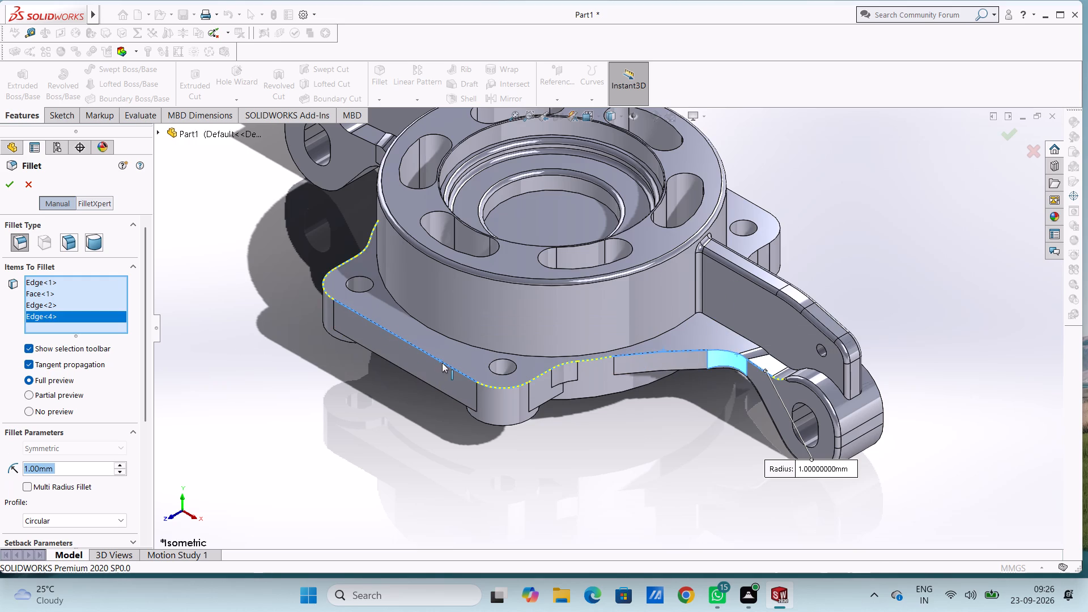
{"action": "left_click", "coordinate": [13, 188]}
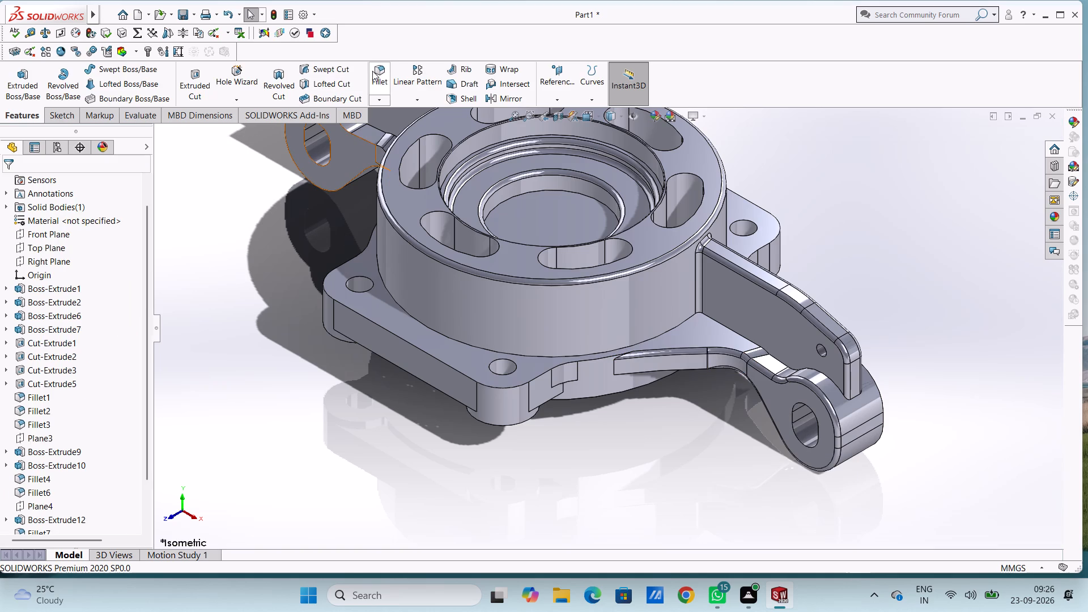
Fillet the square flange's top outer edge chains on both sides of the arms with a 0.1 mm radius.
{"action": "left_click", "coordinate": [377, 70]}
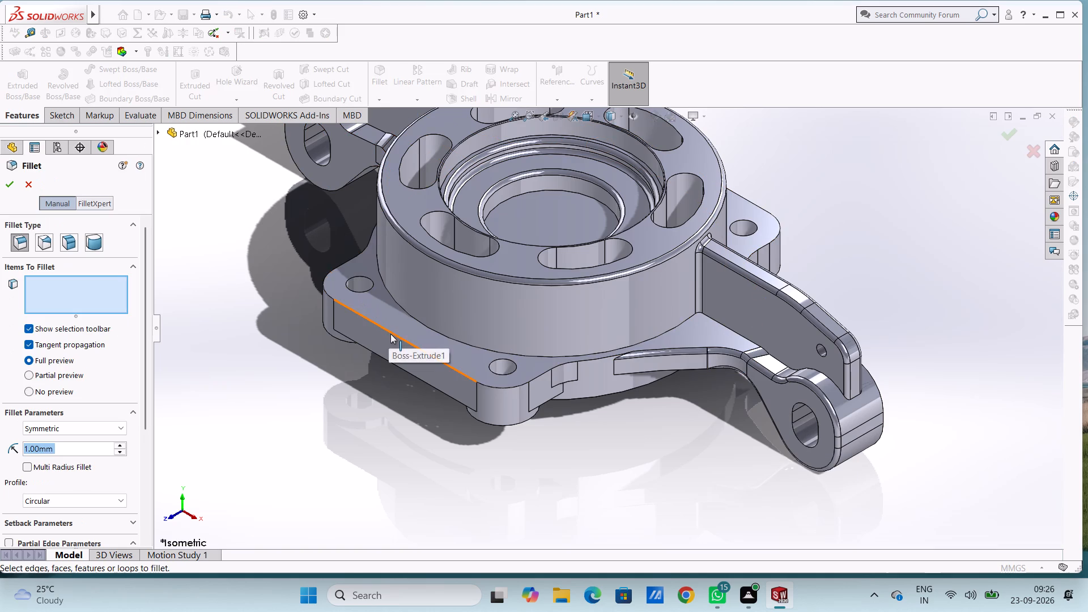
{"action": "left_click", "coordinate": [390, 334]}
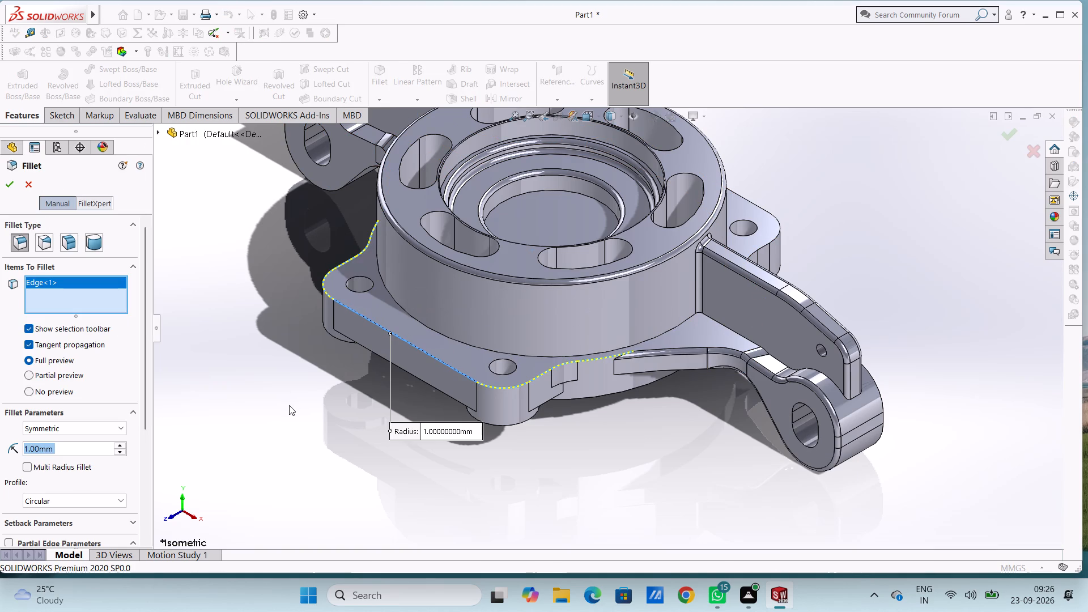
{"action": "type", "text": "0.5"}
{"action": "key", "text": "Return"}
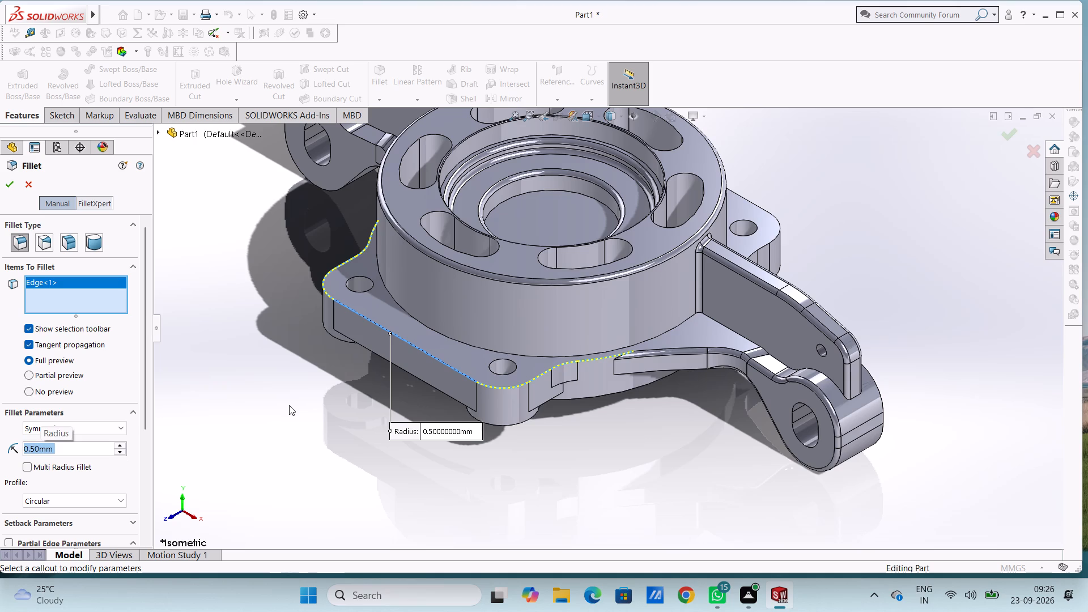
{"action": "type", "text": "0.1"}
{"action": "key", "text": "Return"}
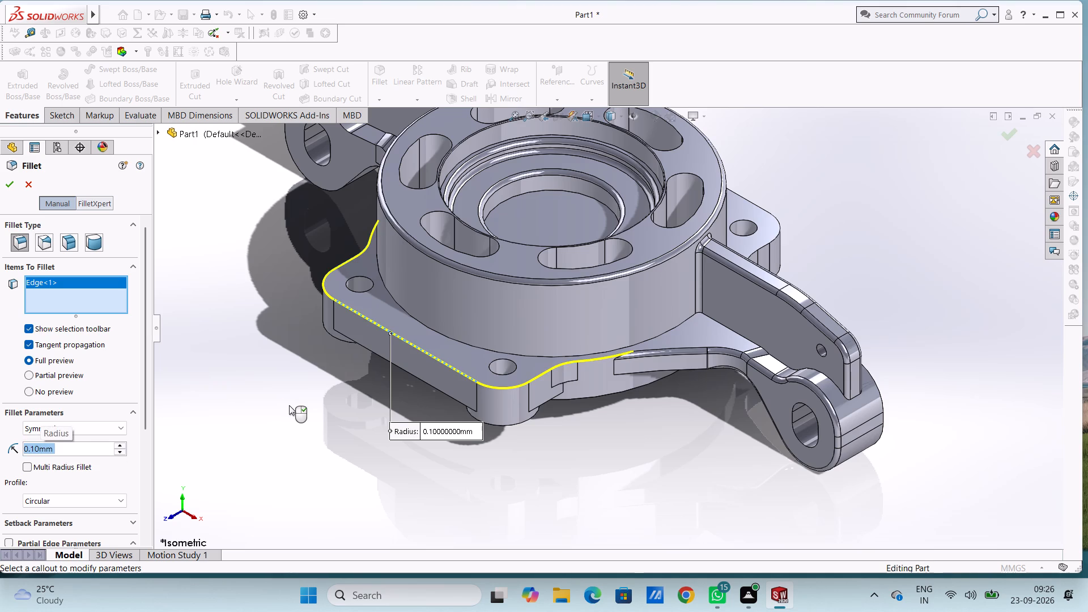
{"action": "scroll", "coordinate": [330, 394], "scroll_direction": "up", "scroll_amount": 1}
{"action": "middle_click_drag", "start_coordinate": [330, 394], "coordinate": [295, 411]}
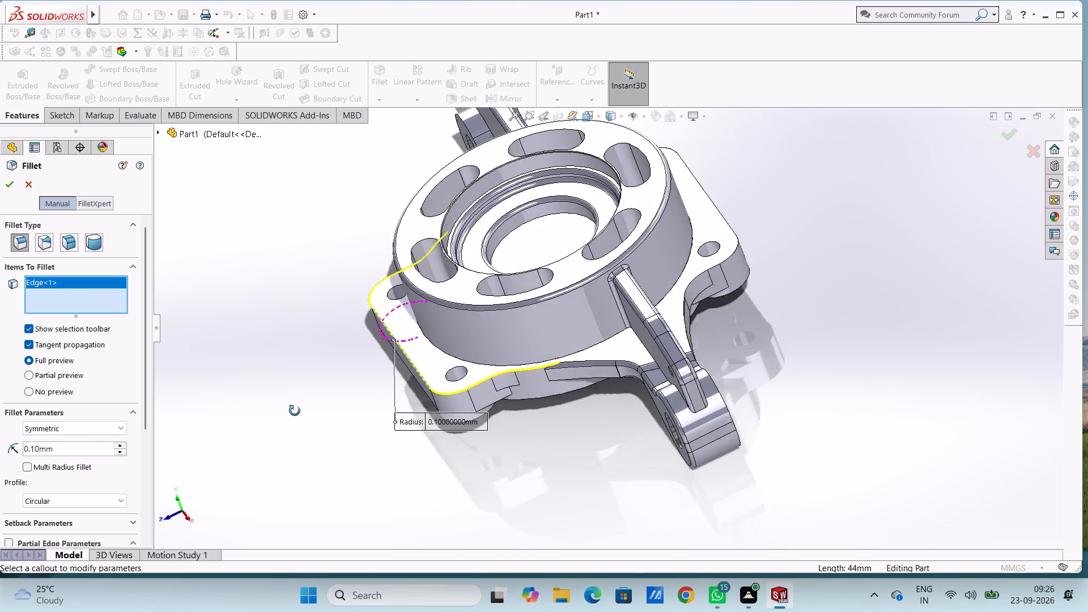
{"action": "middle_click_drag", "start_coordinate": [295, 411], "coordinate": [269, 473]}
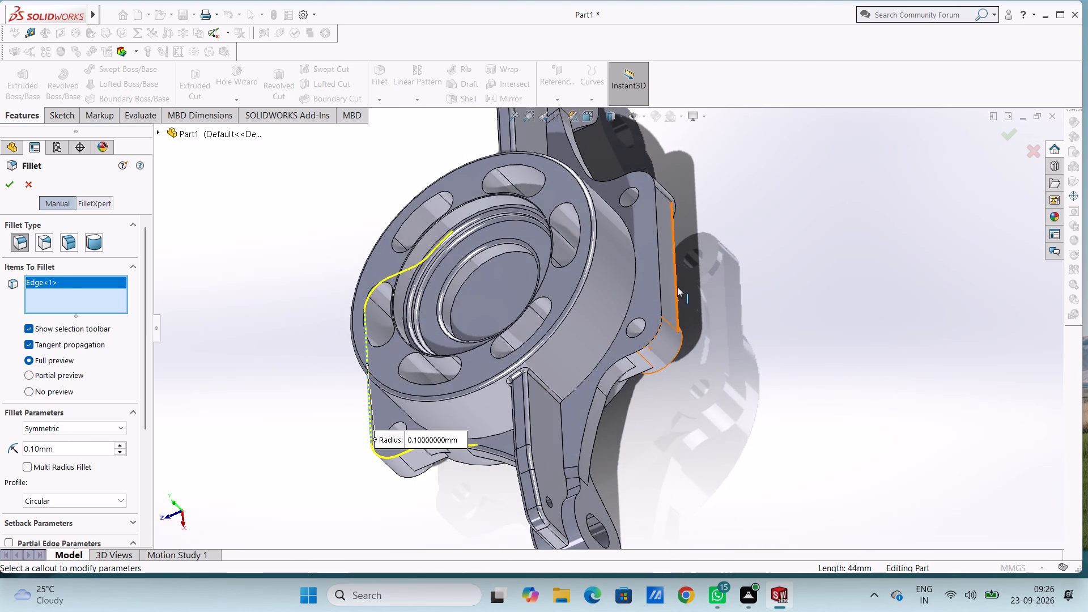
{"action": "left_click", "coordinate": [659, 288]}
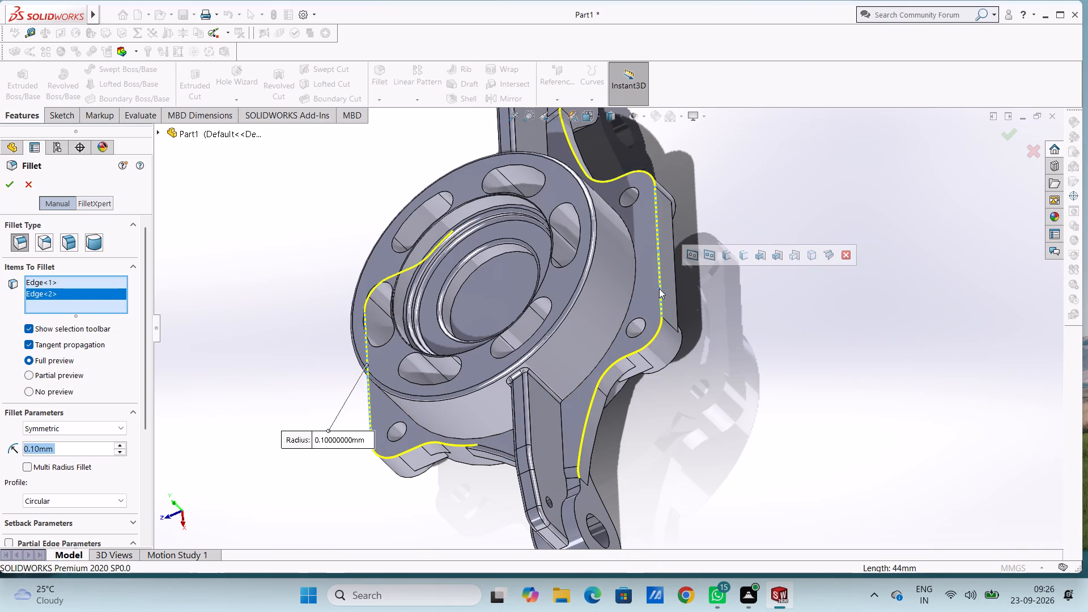
{"action": "left_click", "coordinate": [11, 189]}
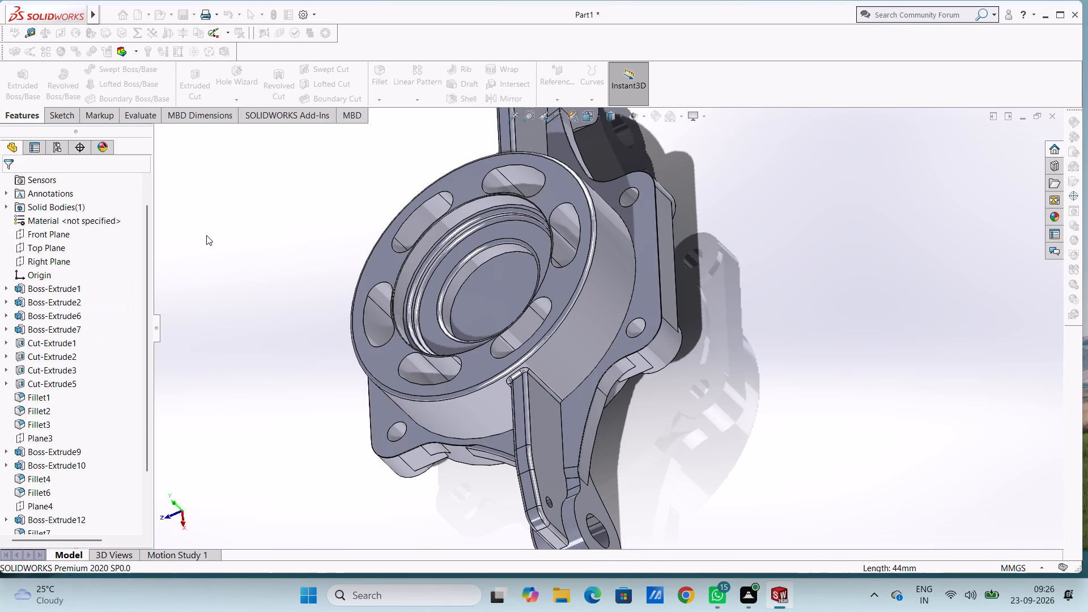
{"action": "left_click", "coordinate": [206, 235]}
Fillet the rounded edge on the rear face of the slotted lug filleted before with a 1 mm radius.
{"action": "middle_click_drag", "start_coordinate": [209, 241], "coordinate": [285, 266]}
{"action": "scroll", "coordinate": [285, 267], "scroll_direction": "up", "scroll_amount": 3}
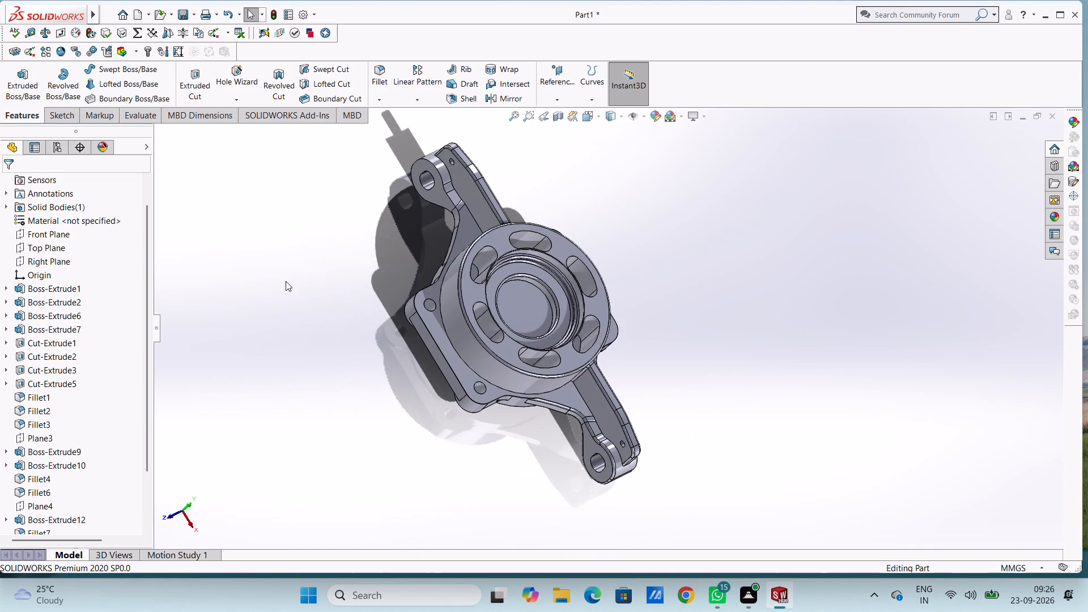
{"action": "middle_click_drag", "start_coordinate": [301, 269], "coordinate": [201, 301]}
{"action": "scroll", "coordinate": [580, 477], "scroll_direction": "down", "scroll_amount": 4}
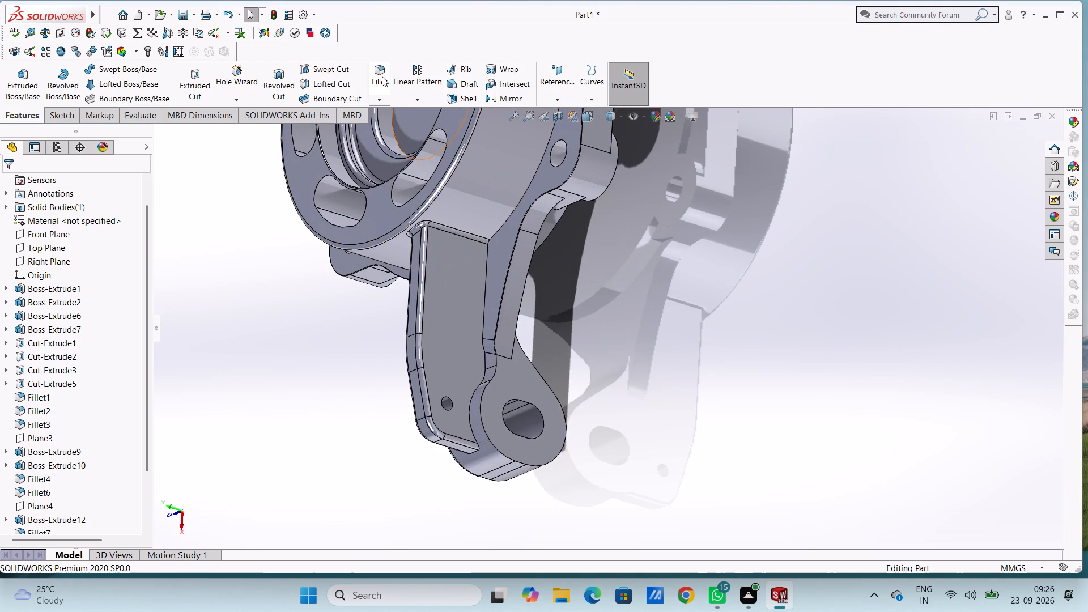
{"action": "left_click", "coordinate": [382, 76]}
{"action": "left_click", "coordinate": [479, 416]}
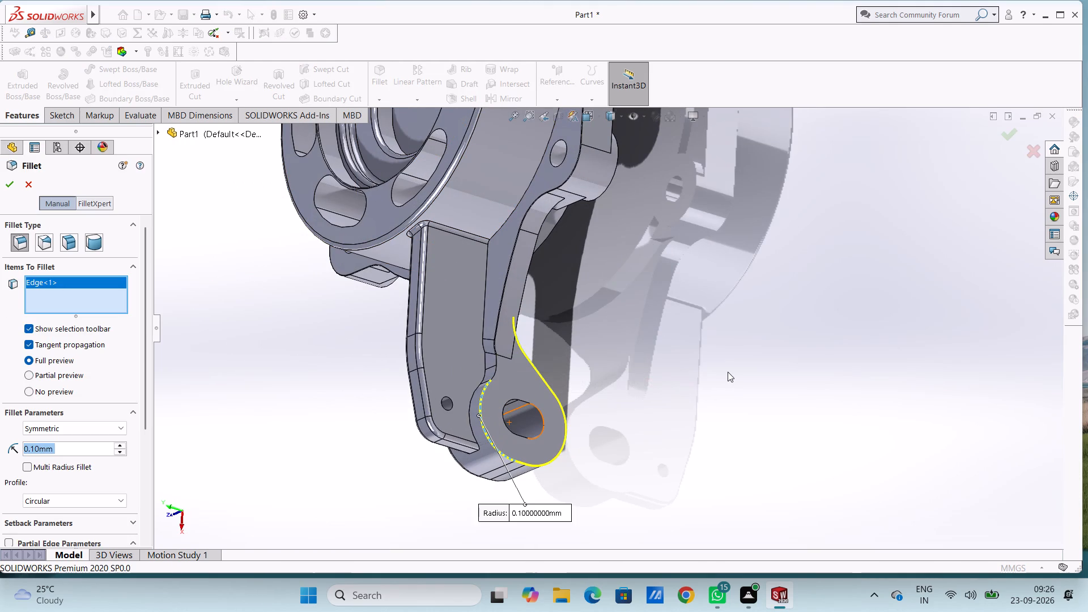
{"action": "key", "text": "1"}
{"action": "key", "text": "Return"}
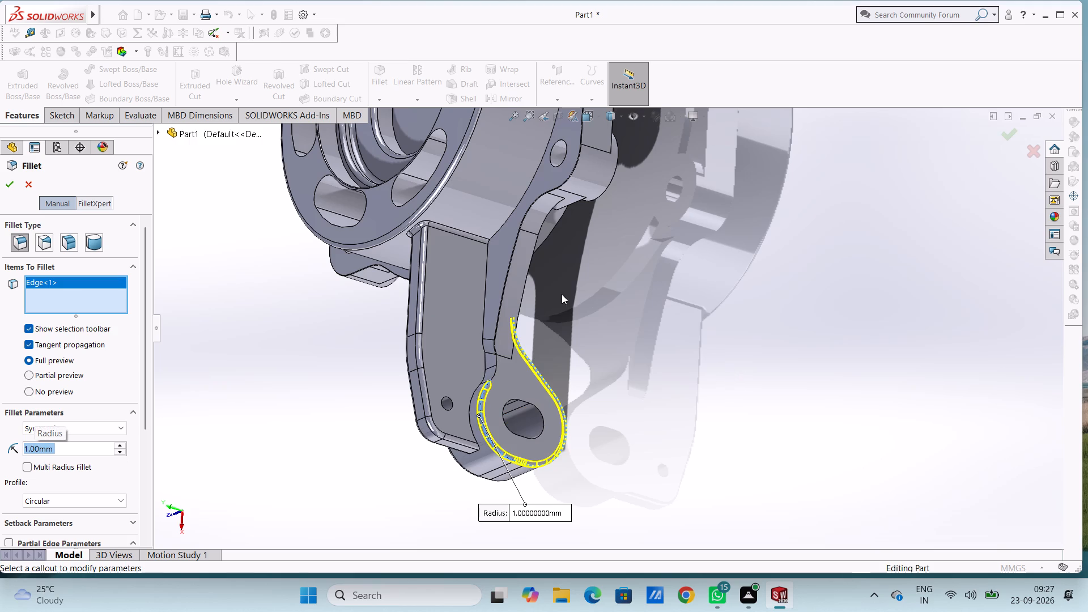
{"action": "left_click", "coordinate": [514, 253]}
{"action": "left_click", "coordinate": [512, 253]}
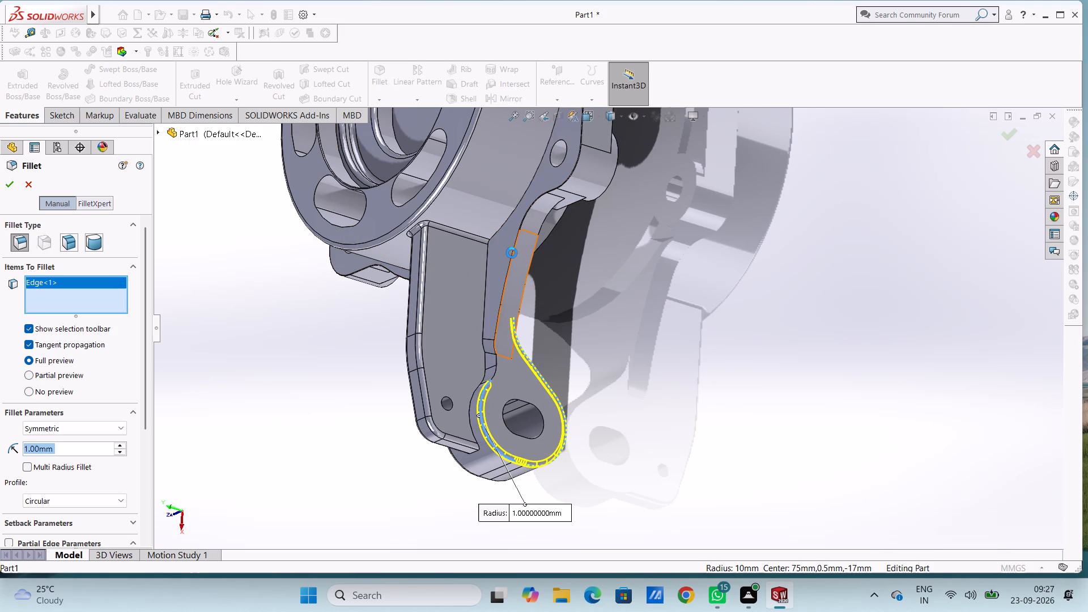
{"action": "left_click", "coordinate": [512, 253]}
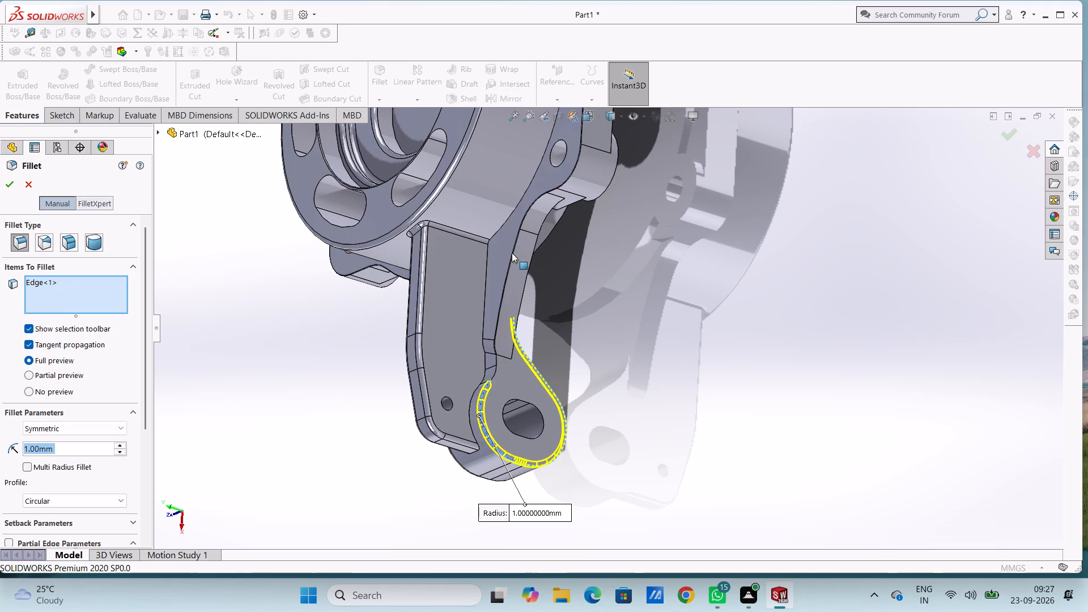
{"action": "left_click", "coordinate": [14, 182]}
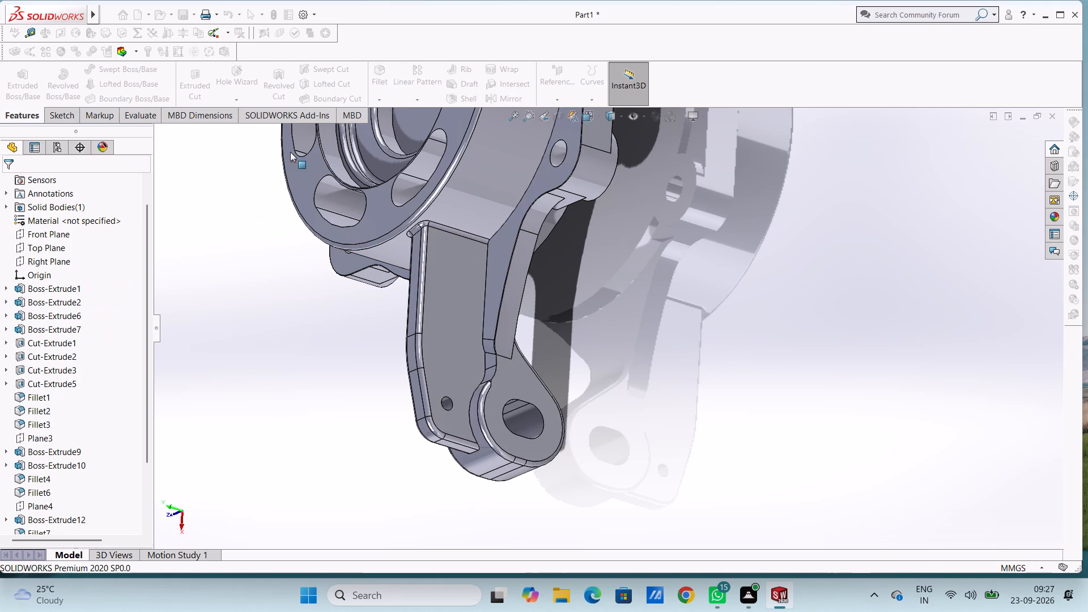
Fillet the short curved neck edge joining that lug's rear face to the arm with a 1 mm radius.
{"action": "left_click", "coordinate": [379, 86]}
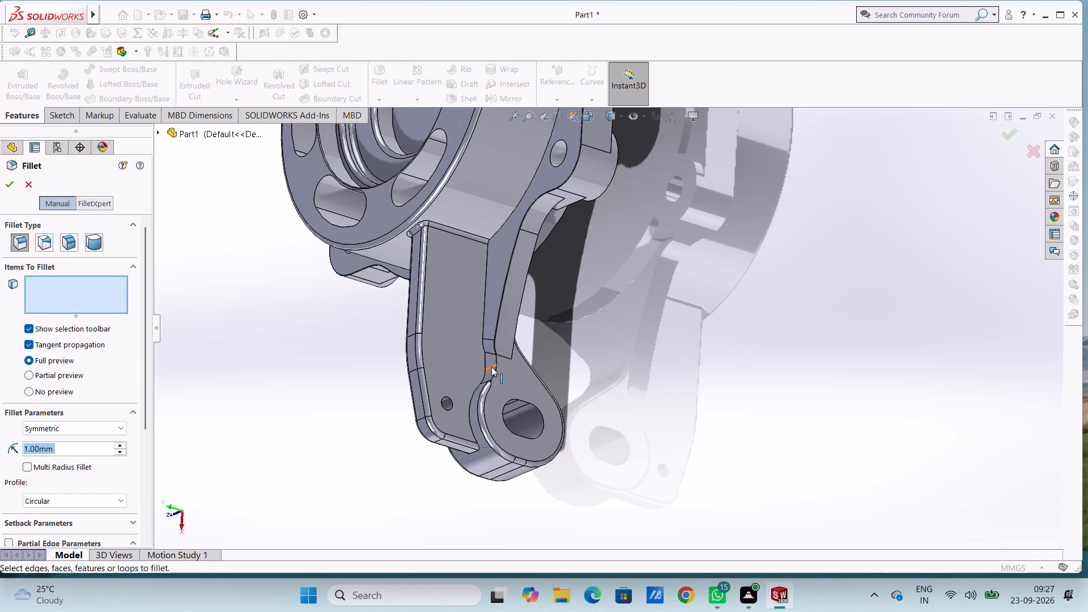
{"action": "left_click", "coordinate": [495, 371]}
{"action": "left_click", "coordinate": [495, 351]}
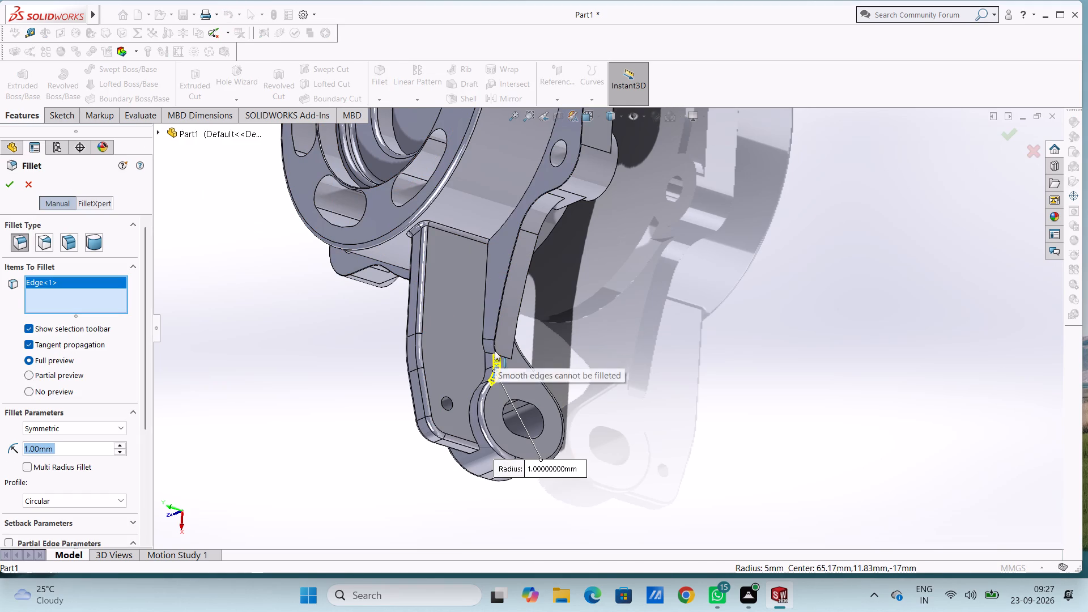
{"action": "left_click", "coordinate": [496, 334]}
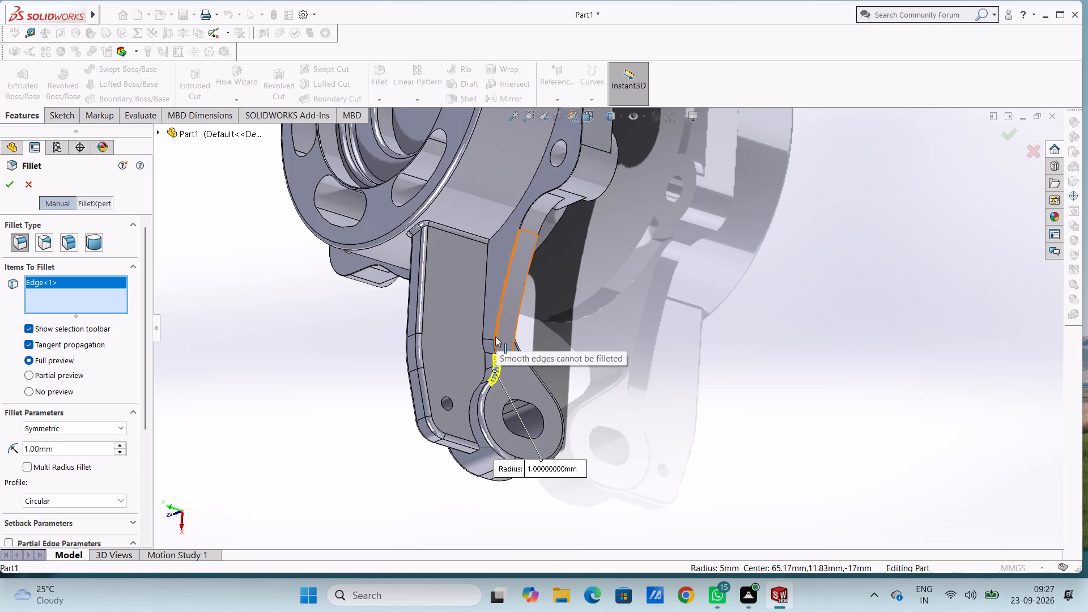
{"action": "left_click", "coordinate": [494, 346]}
{"action": "left_click", "coordinate": [494, 346]}
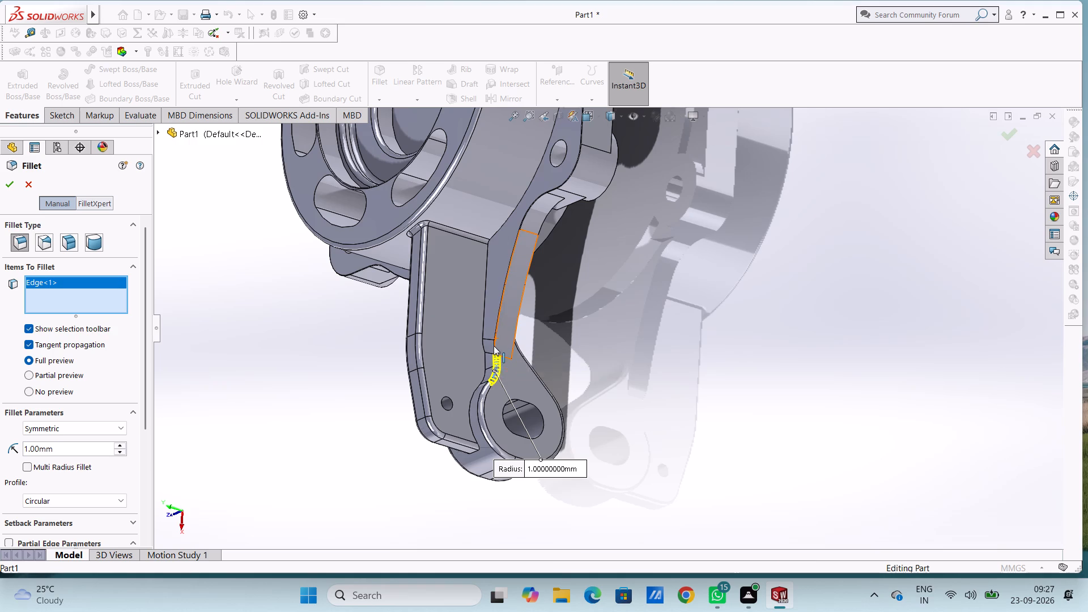
{"action": "left_click", "coordinate": [5, 181]}
{"action": "left_click", "coordinate": [272, 396]}
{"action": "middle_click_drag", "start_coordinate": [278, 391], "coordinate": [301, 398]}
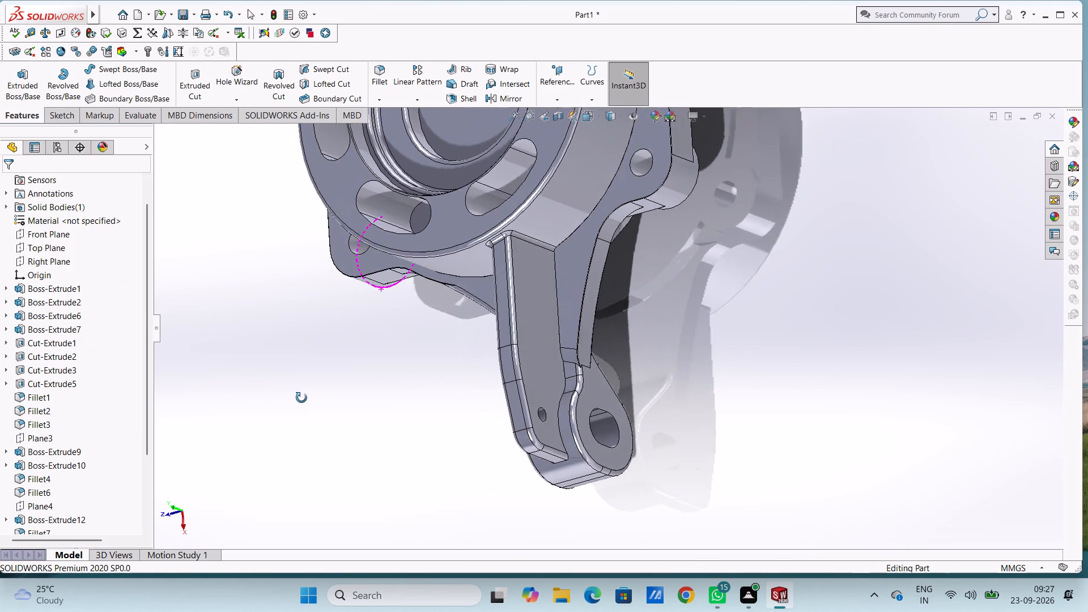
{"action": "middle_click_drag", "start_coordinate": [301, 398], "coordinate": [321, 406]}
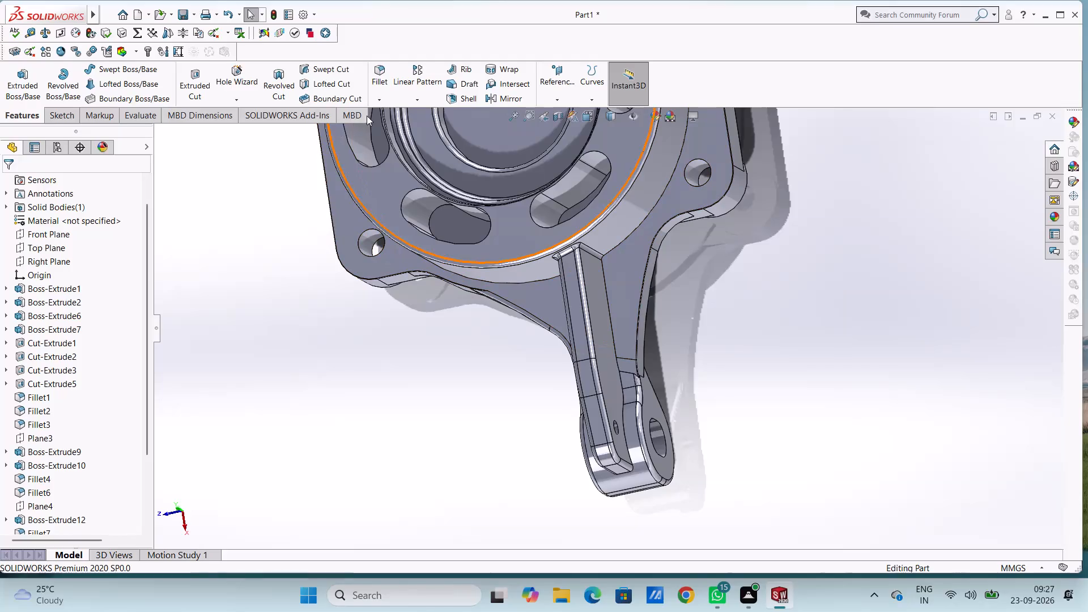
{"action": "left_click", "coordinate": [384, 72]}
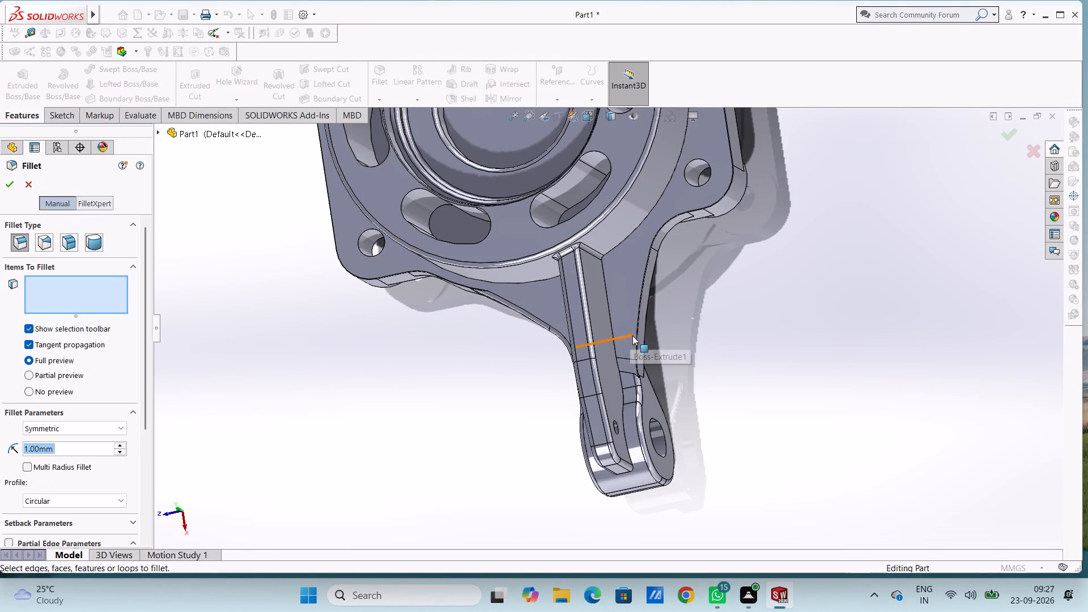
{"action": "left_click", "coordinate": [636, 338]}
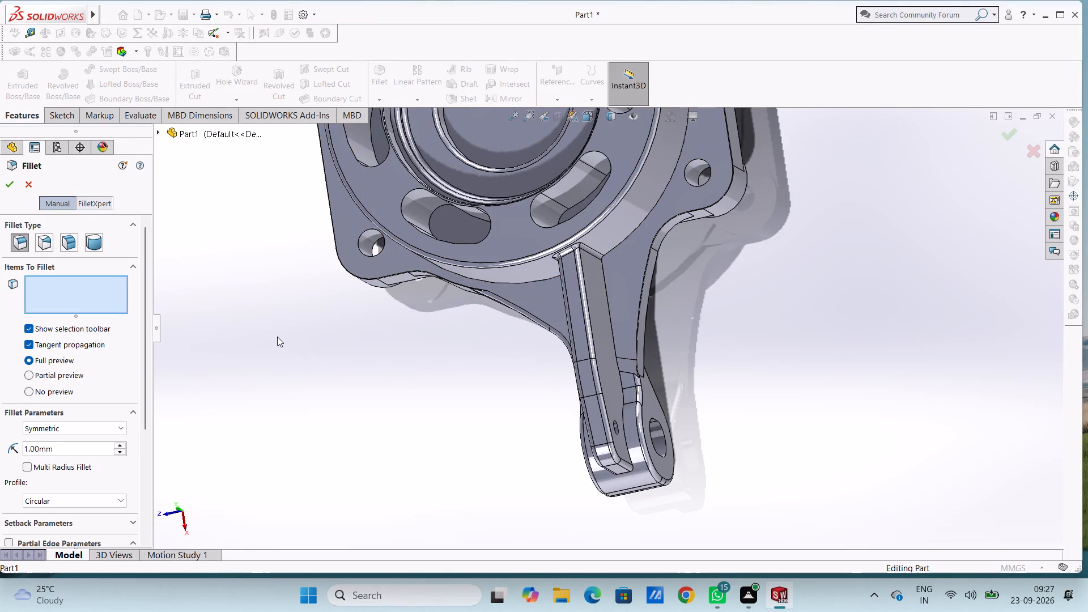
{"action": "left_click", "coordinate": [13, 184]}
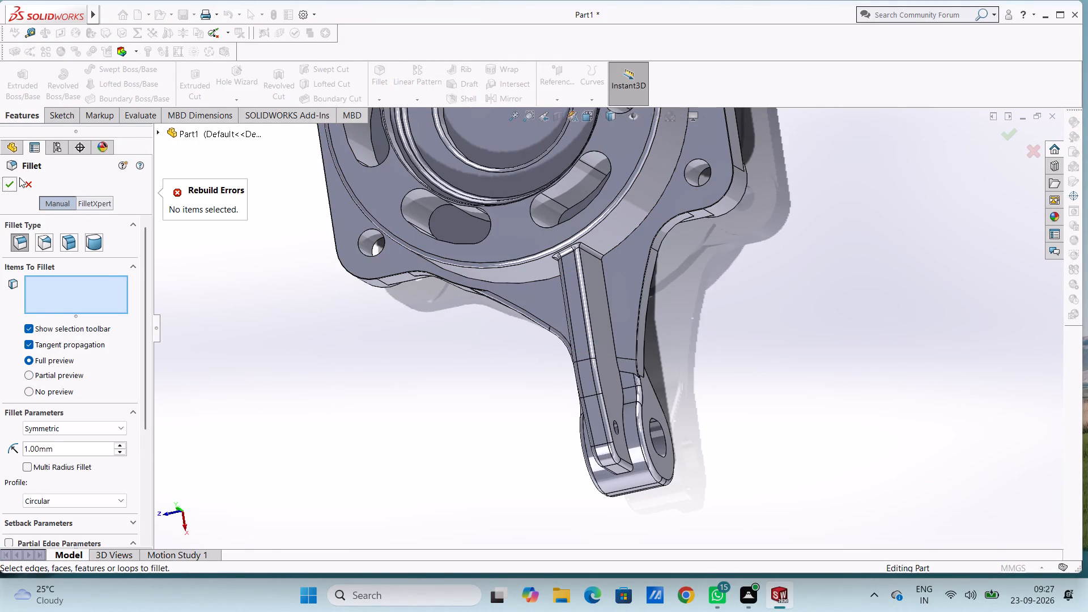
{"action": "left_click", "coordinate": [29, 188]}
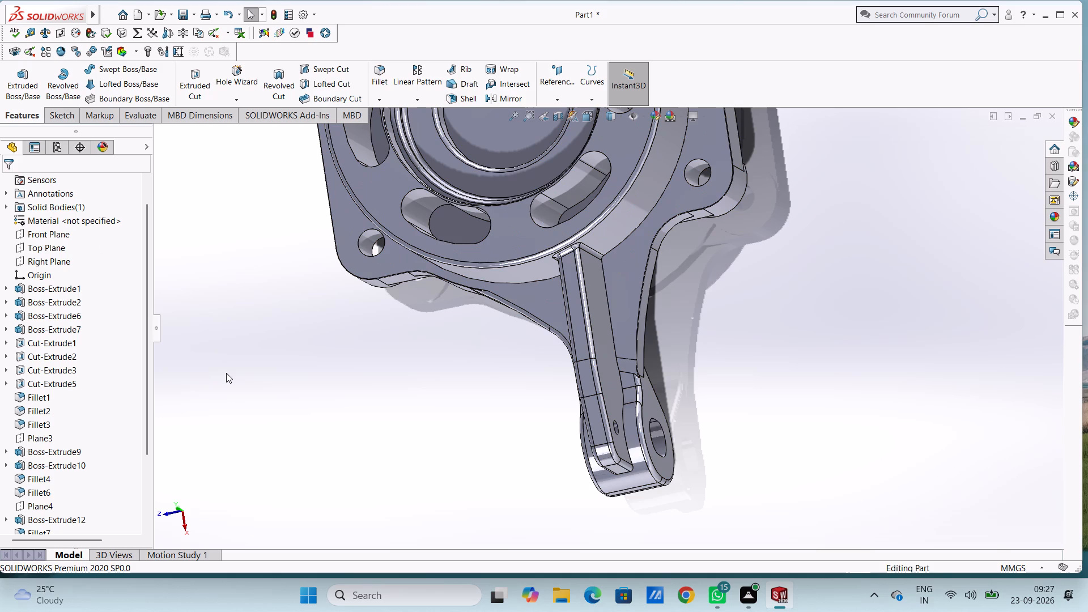
Fillet the rounded rear-face edge of the opposite slotted lug, including its tangent neck, with a 1 mm radius.
{"action": "scroll", "coordinate": [334, 404], "scroll_direction": "up", "scroll_amount": 3}
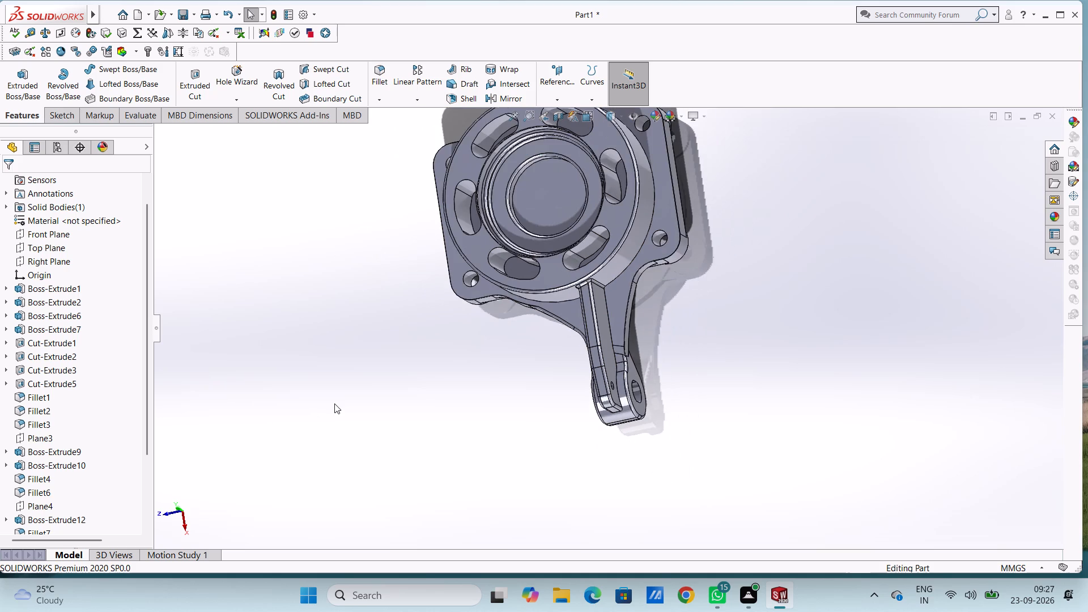
{"action": "middle_click_drag", "start_coordinate": [814, 307], "coordinate": [762, 440]}
{"action": "scroll", "coordinate": [833, 274], "scroll_direction": "up", "scroll_amount": 3}
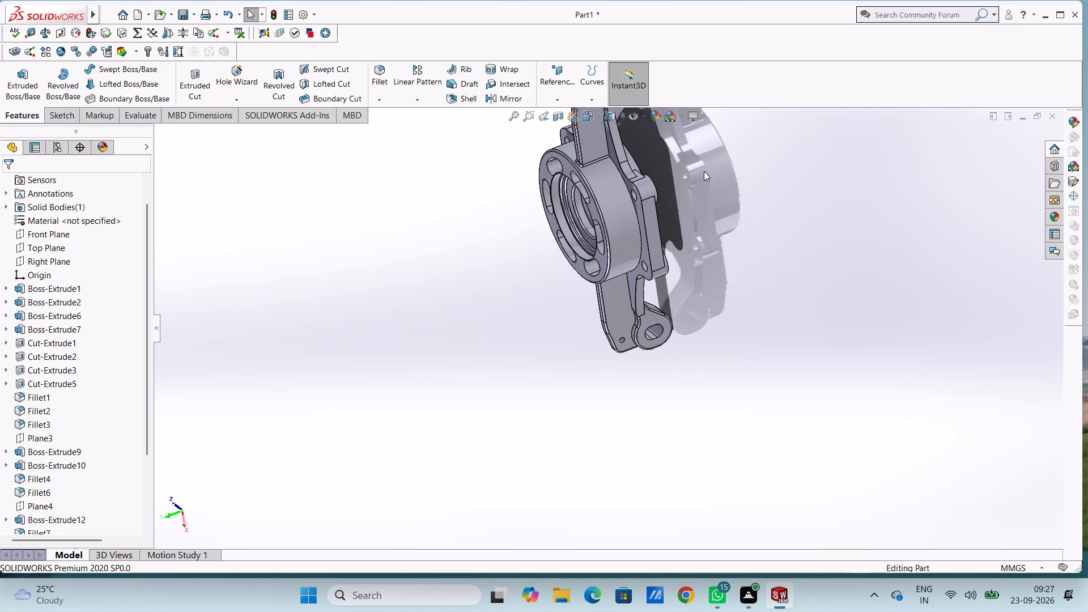
{"action": "scroll", "coordinate": [693, 169], "scroll_direction": "up", "scroll_amount": 1}
{"action": "middle_click_drag", "start_coordinate": [668, 163], "coordinate": [700, 296]}
{"action": "scroll", "coordinate": [687, 280], "scroll_direction": "down", "scroll_amount": 6}
{"action": "scroll", "coordinate": [589, 182], "scroll_direction": "up", "scroll_amount": 1}
{"action": "middle_click_drag", "start_coordinate": [589, 181], "coordinate": [587, 178]}
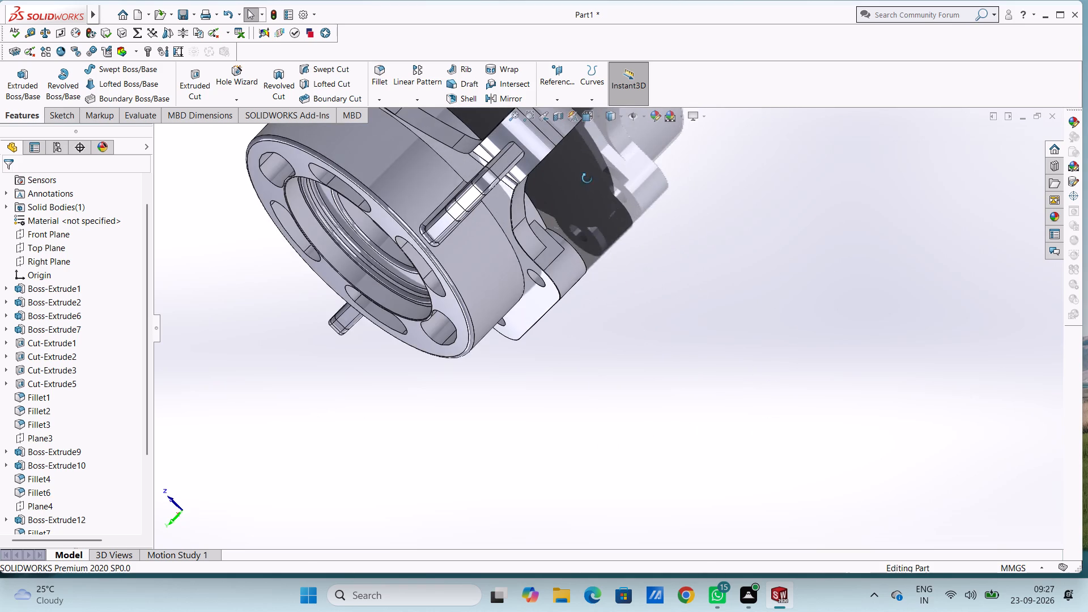
{"action": "middle_click_drag", "start_coordinate": [587, 178], "coordinate": [554, 94]}
{"action": "scroll", "coordinate": [626, 212], "scroll_direction": "down", "scroll_amount": 4}
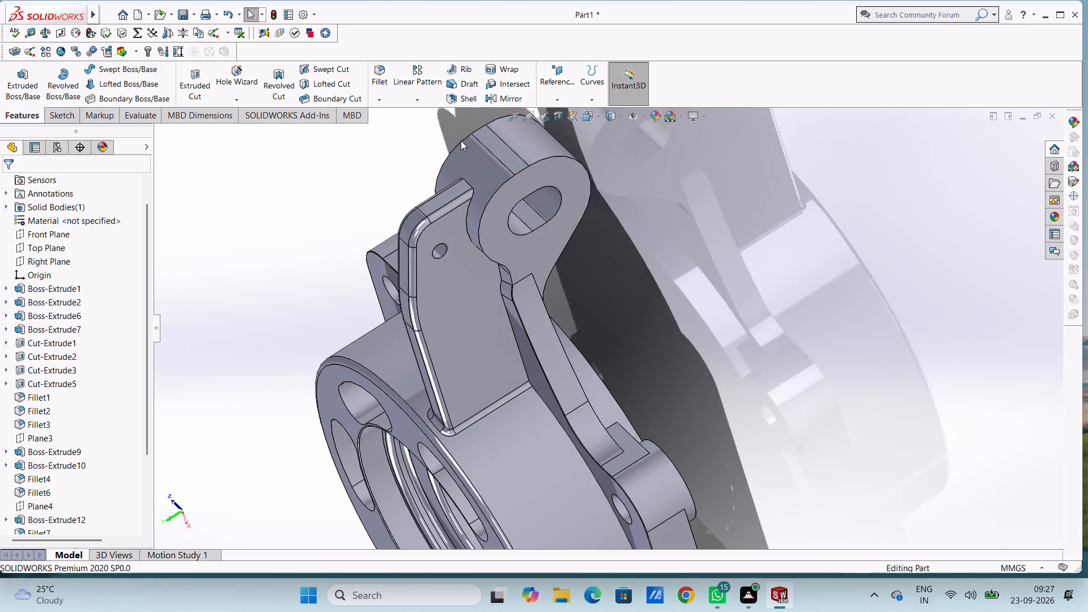
{"action": "left_click", "coordinate": [382, 67]}
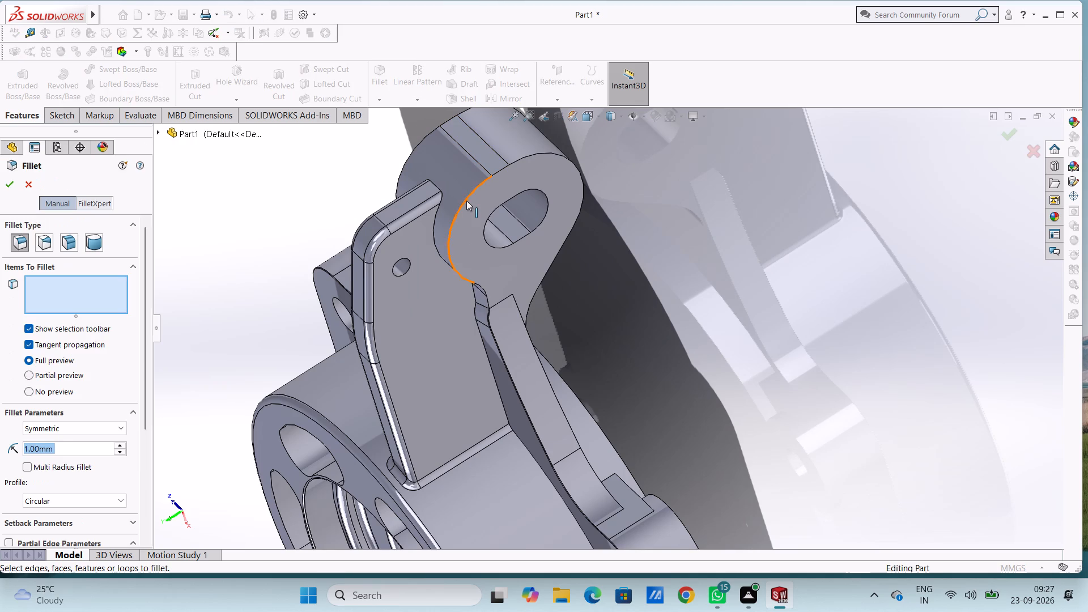
{"action": "left_click", "coordinate": [466, 201]}
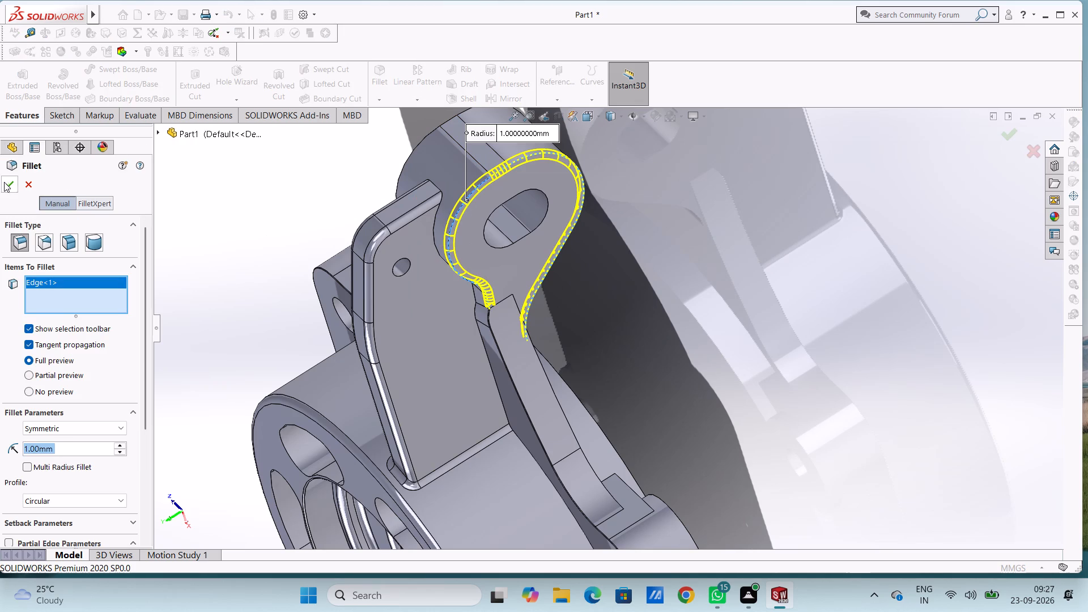
{"action": "left_click", "coordinate": [8, 183]}
Fillet the rounded front-face edge of the same opposite lug, including its tangent neck, with a 1 mm radius.
{"action": "middle_click_drag", "start_coordinate": [182, 223], "coordinate": [232, 267]}
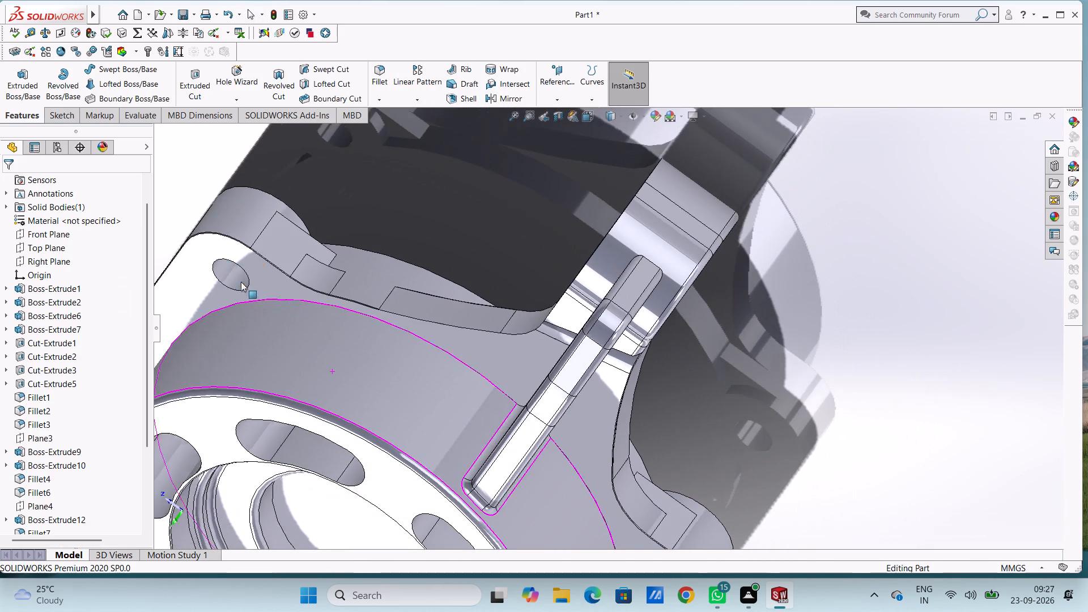
{"action": "middle_click_drag", "start_coordinate": [263, 306], "coordinate": [284, 326]}
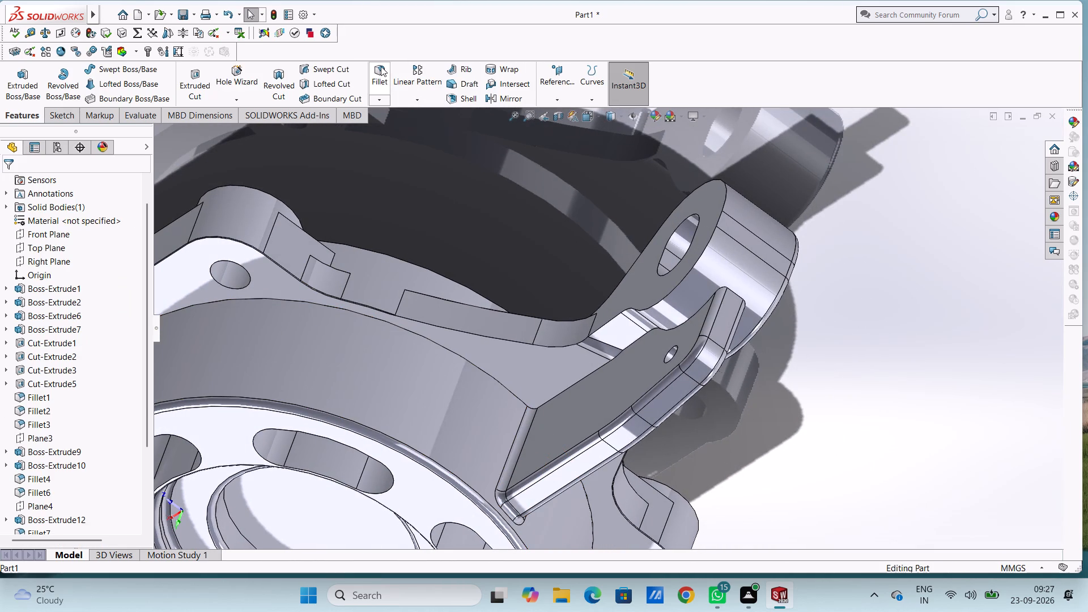
{"action": "left_click", "coordinate": [381, 66]}
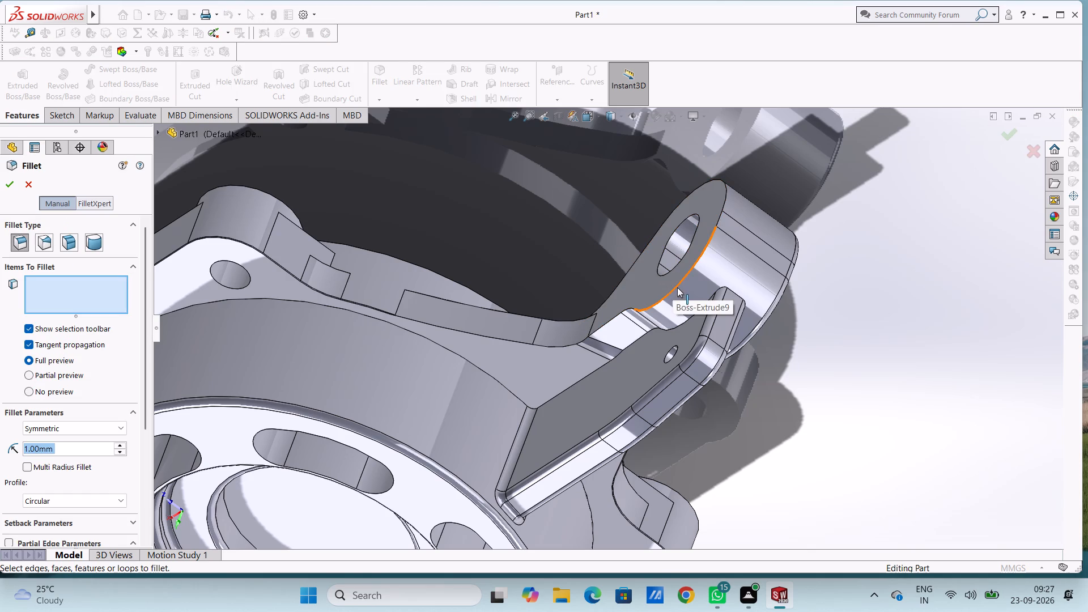
{"action": "left_click", "coordinate": [678, 287]}
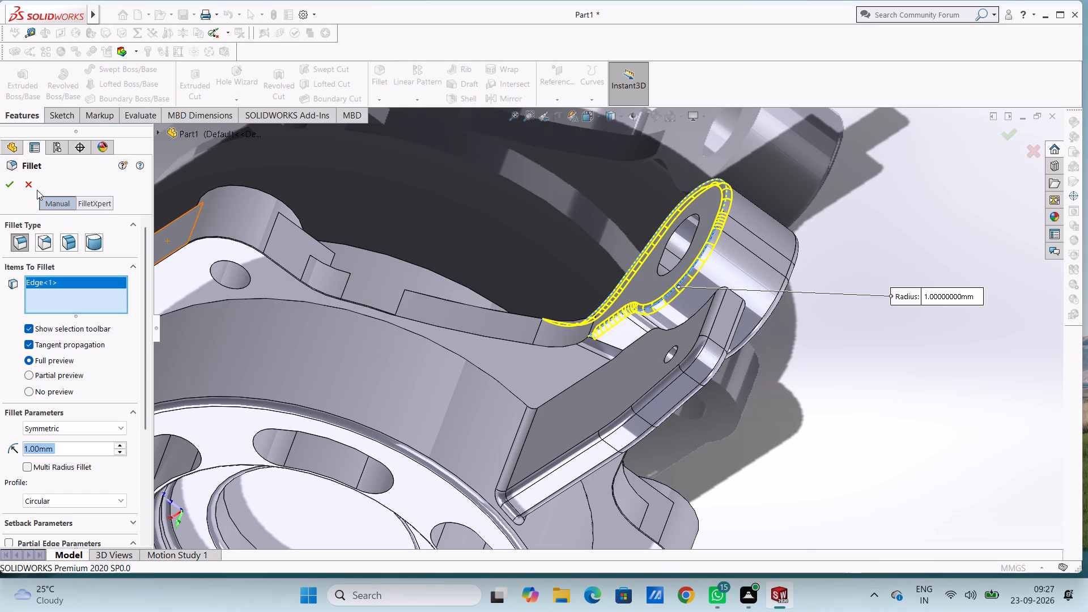
{"action": "left_click", "coordinate": [11, 184]}
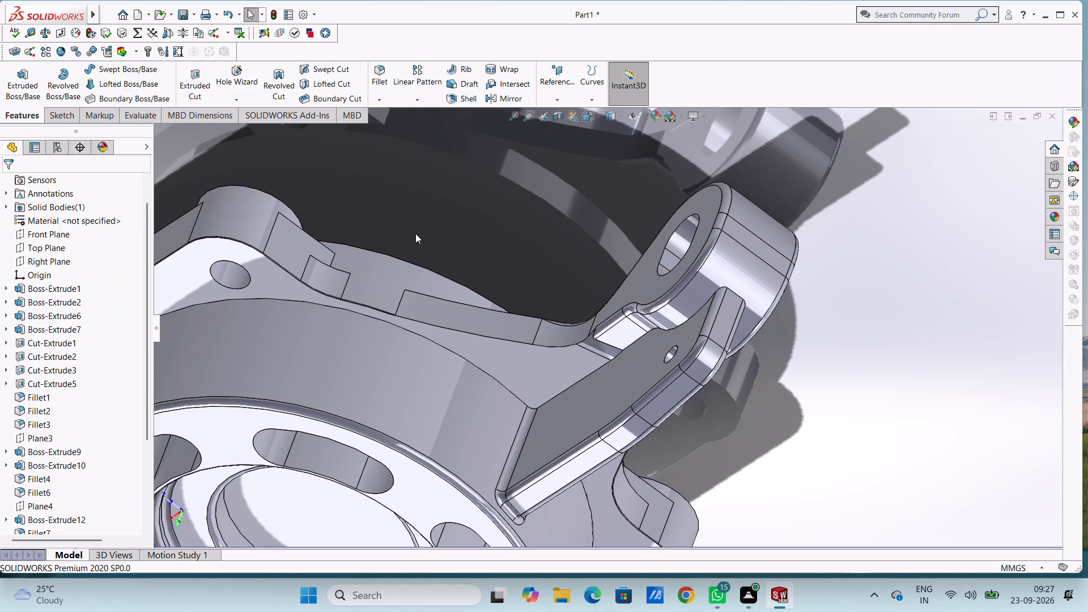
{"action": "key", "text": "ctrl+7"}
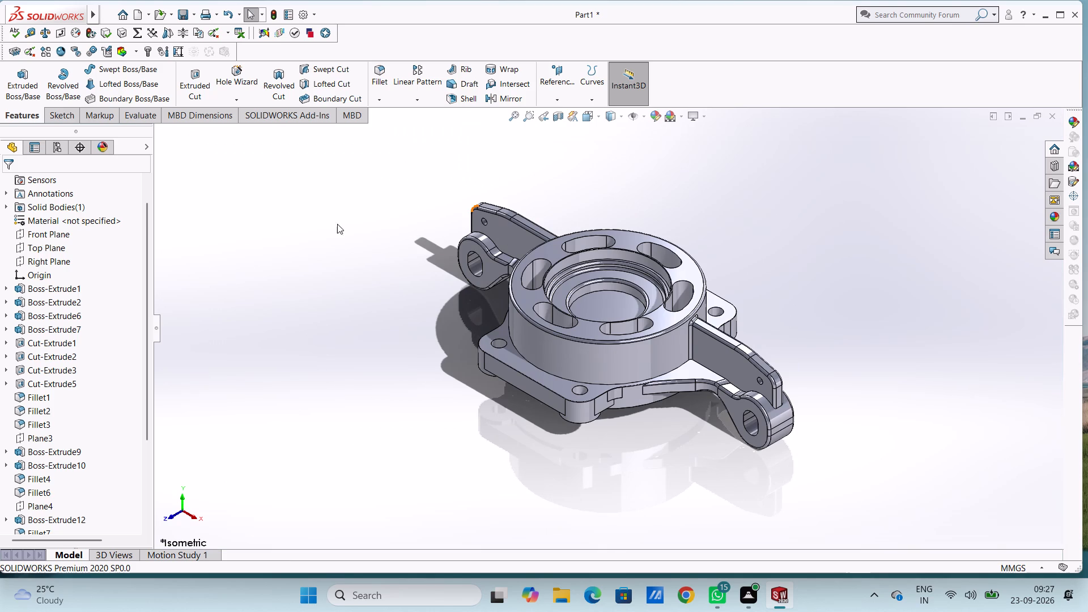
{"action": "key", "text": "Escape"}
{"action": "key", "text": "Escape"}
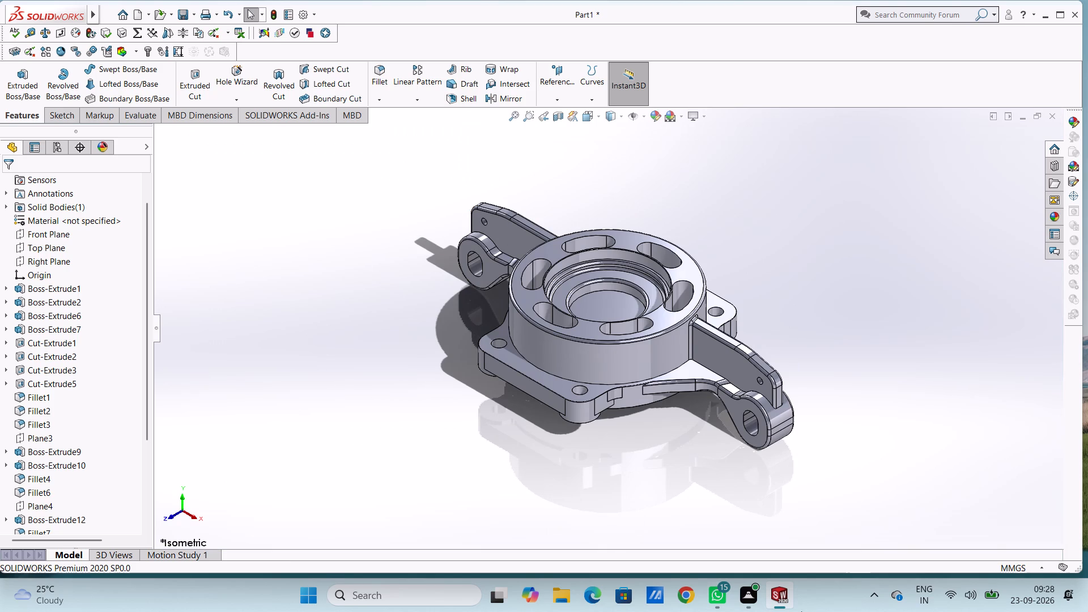
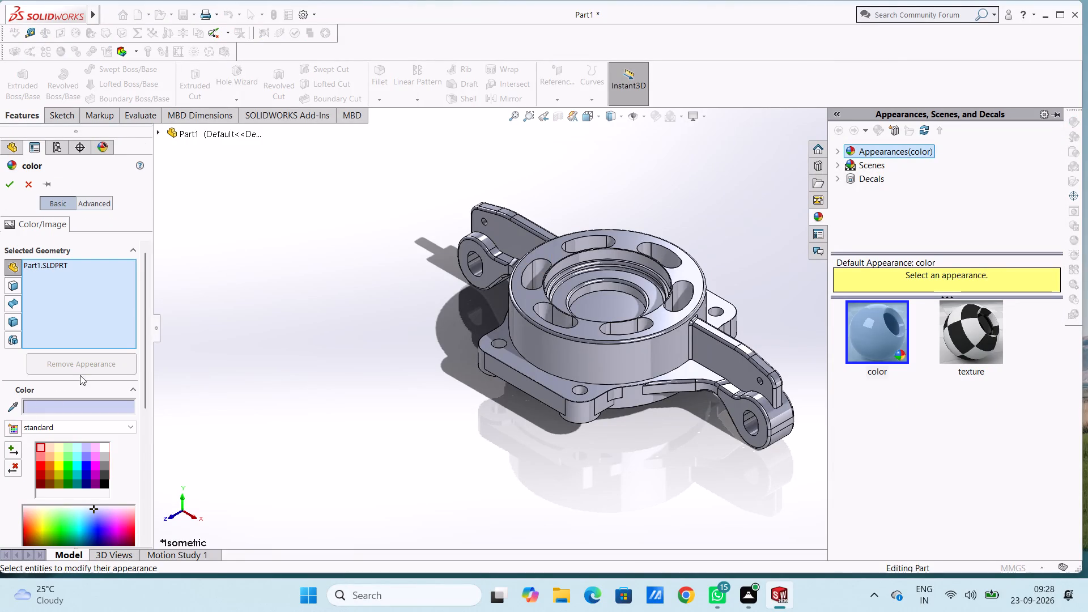
Set the whole part's colour to a dark olive green, RGB 48, 53, 0.
{"action": "scroll", "coordinate": [65, 515], "scroll_direction": "down", "scroll_amount": 1}
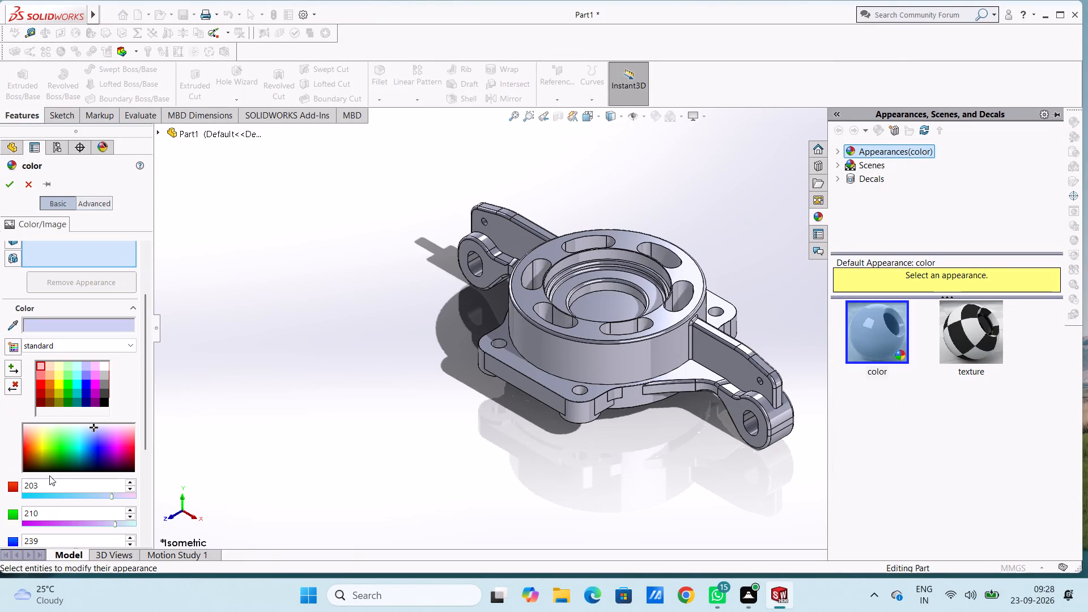
{"action": "left_click", "coordinate": [45, 460]}
{"action": "left_click", "coordinate": [46, 448]}
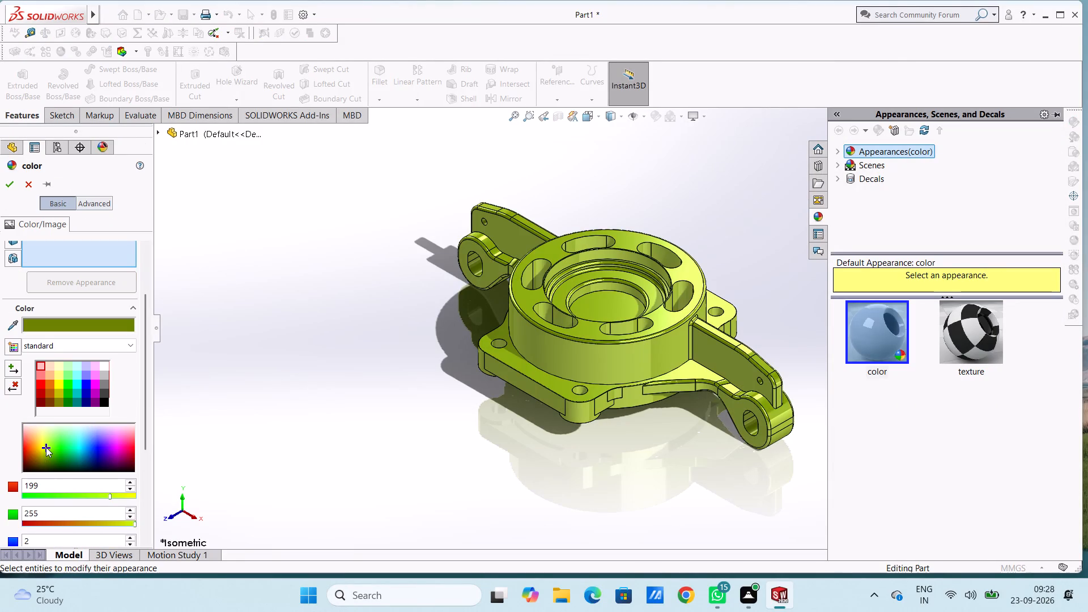
{"action": "left_click", "coordinate": [50, 456]}
{"action": "left_click", "coordinate": [46, 464]}
{"action": "left_click", "coordinate": [46, 463]}
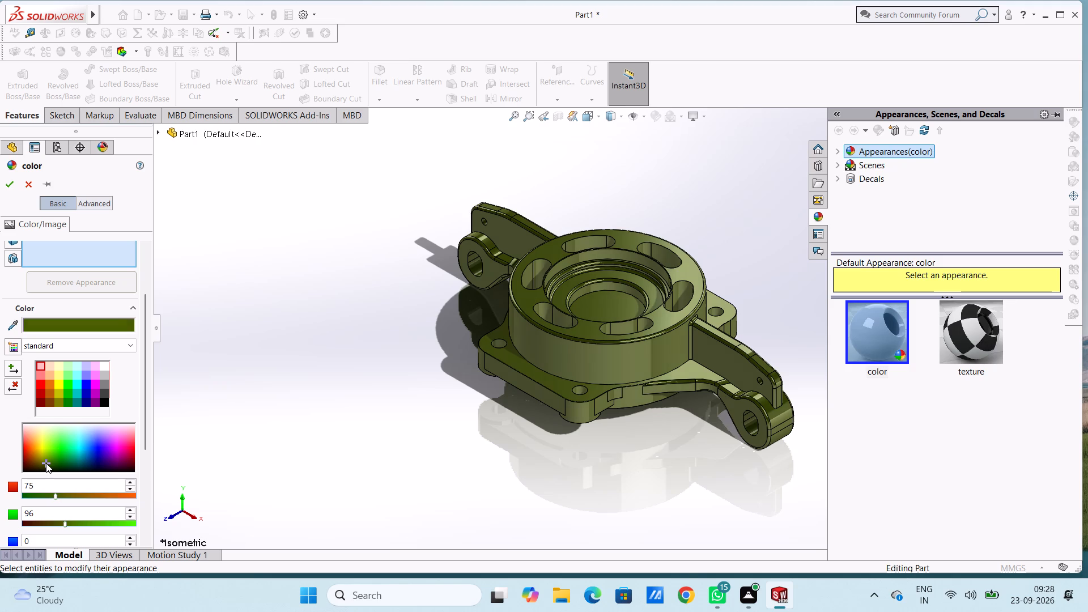
{"action": "left_click", "coordinate": [39, 466]}
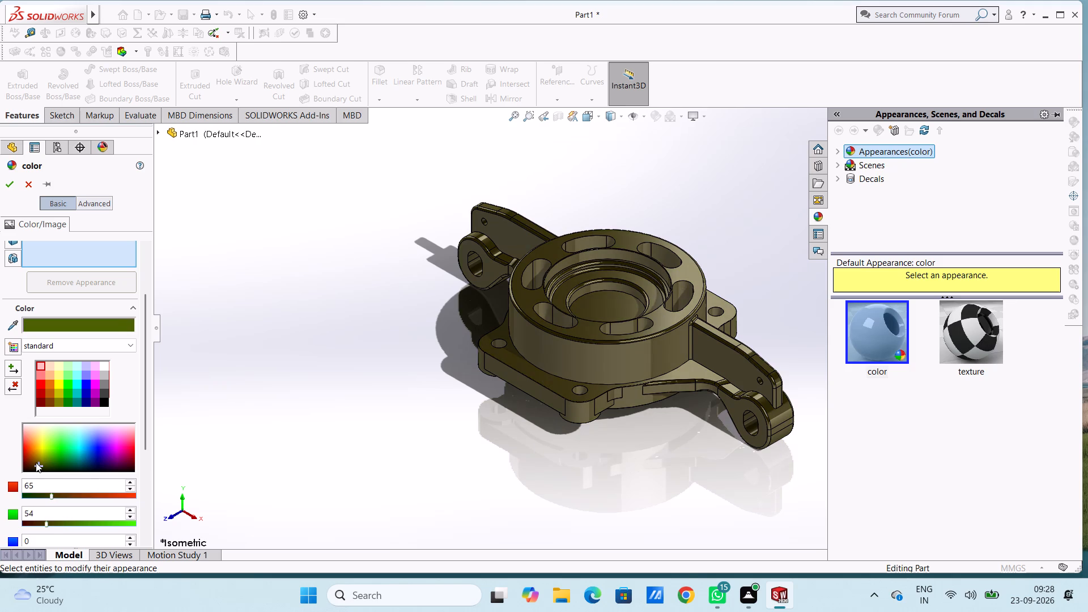
{"action": "left_click", "coordinate": [36, 462]}
{"action": "left_click", "coordinate": [39, 464]}
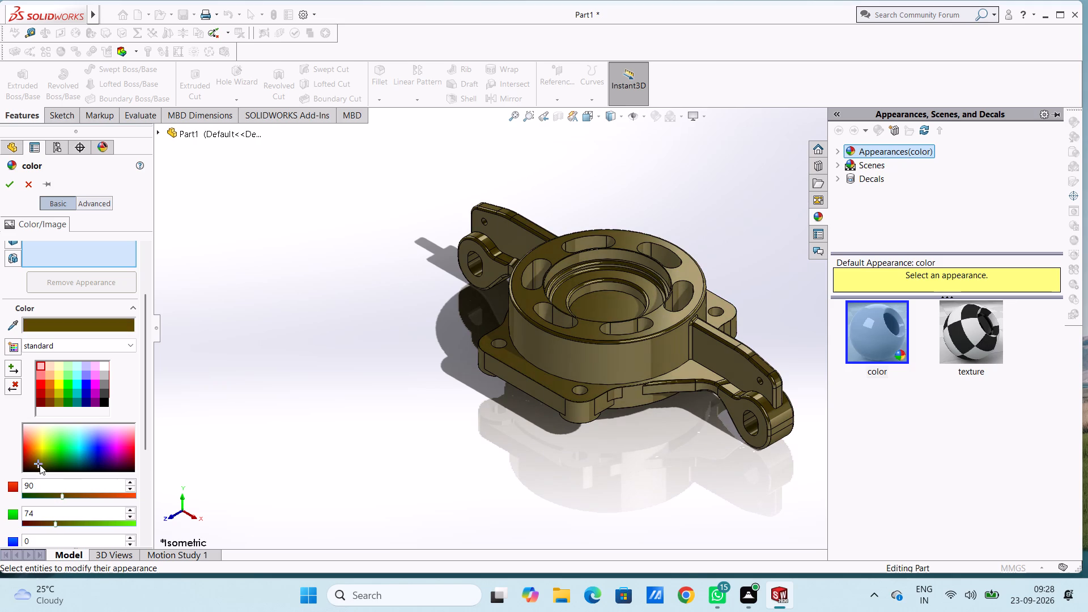
{"action": "left_click", "coordinate": [41, 466]}
{"action": "left_click", "coordinate": [44, 466]}
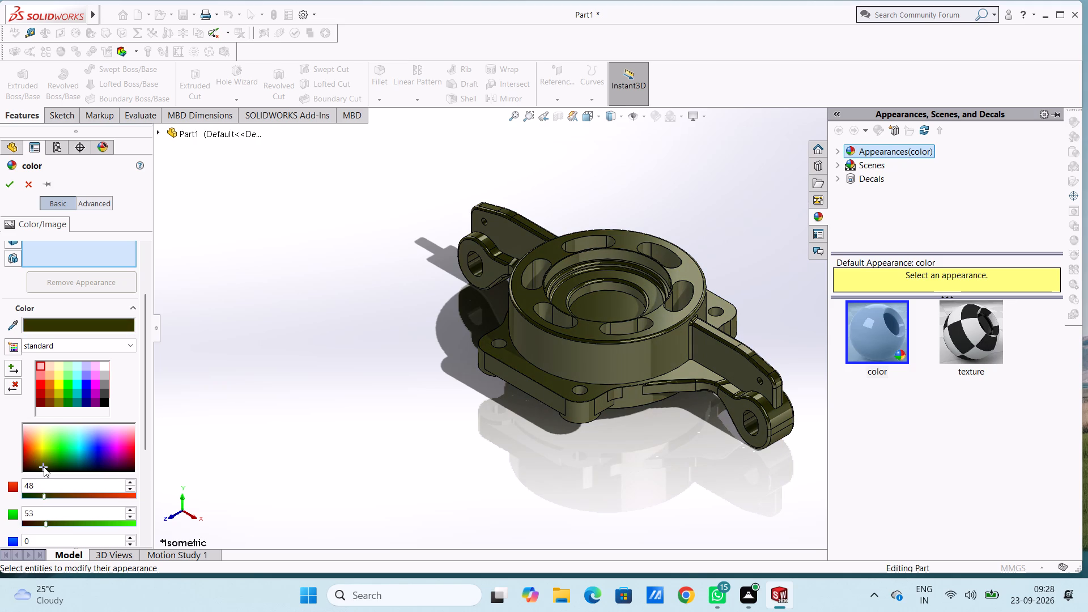
{"action": "left_click", "coordinate": [12, 186]}
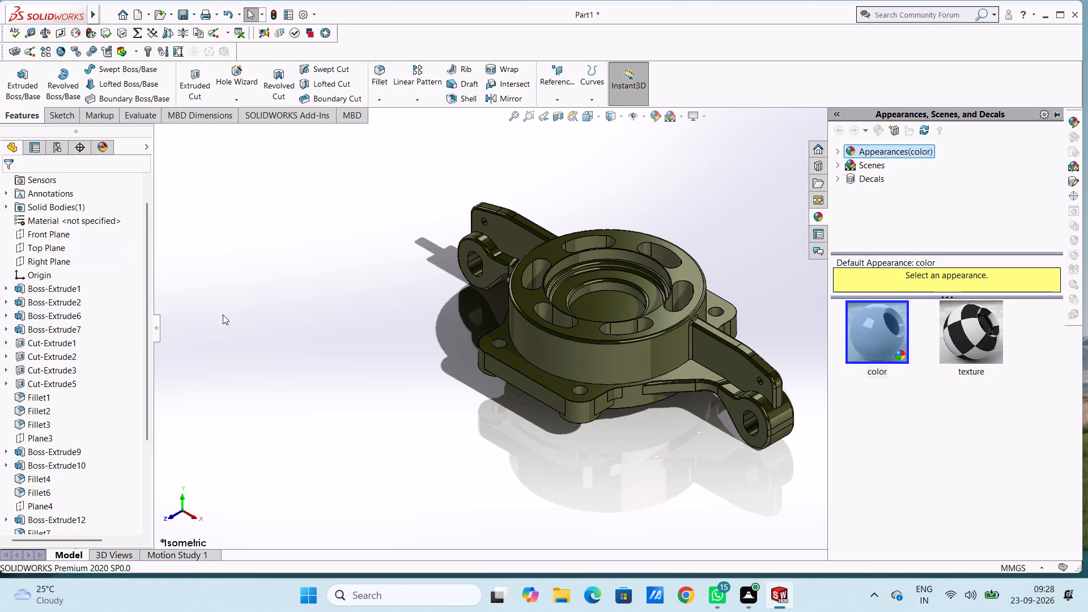
Apply the chromium plate metal appearance to the Cut-Extrude1 feature, the curved slots in the circular flange.
{"action": "left_click", "coordinate": [239, 321]}
{"action": "scroll", "coordinate": [635, 205], "scroll_direction": "down", "scroll_amount": 6}
{"action": "scroll", "coordinate": [652, 193], "scroll_direction": "up", "scroll_amount": 1}
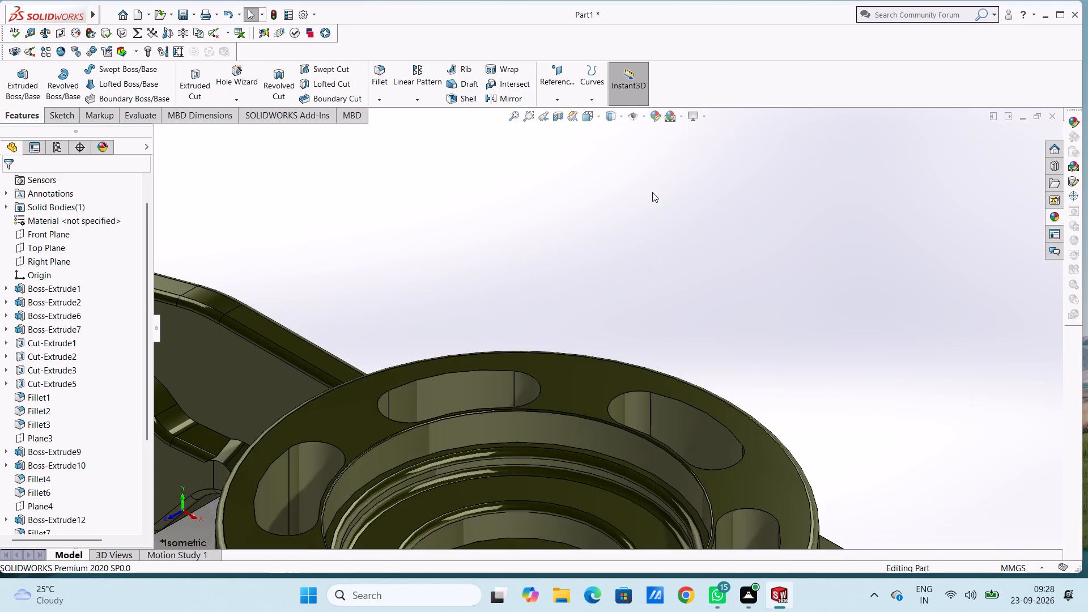
{"action": "scroll", "coordinate": [652, 192], "scroll_direction": "up", "scroll_amount": 5}
{"action": "left_click", "coordinate": [1057, 216]}
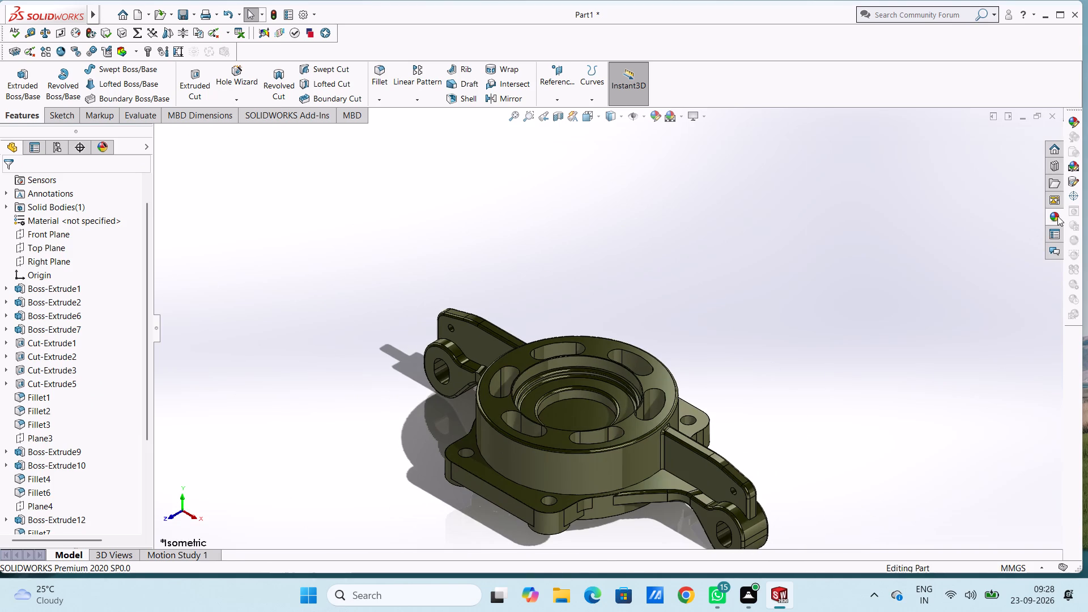
{"action": "left_click", "coordinate": [833, 148]}
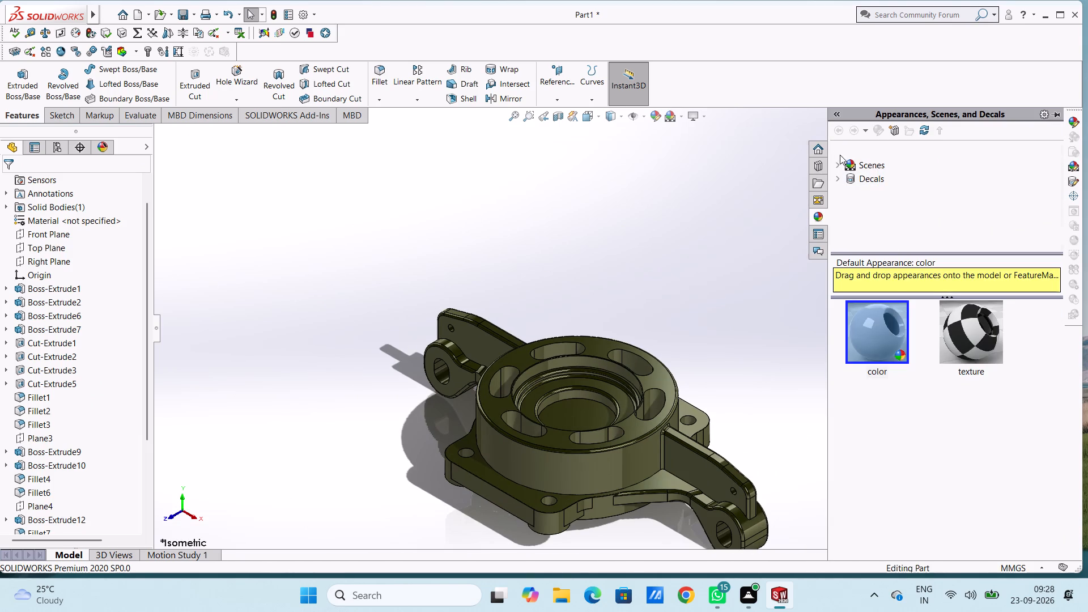
{"action": "left_click", "coordinate": [840, 155]}
{"action": "left_click", "coordinate": [872, 176]}
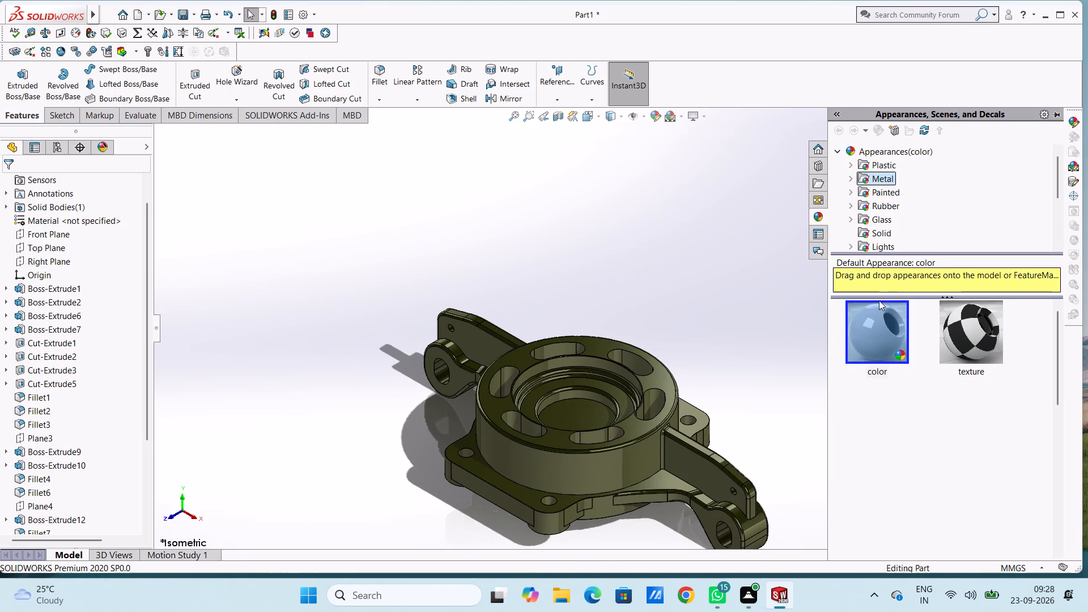
{"action": "scroll", "coordinate": [602, 404], "scroll_direction": "down", "scroll_amount": 6}
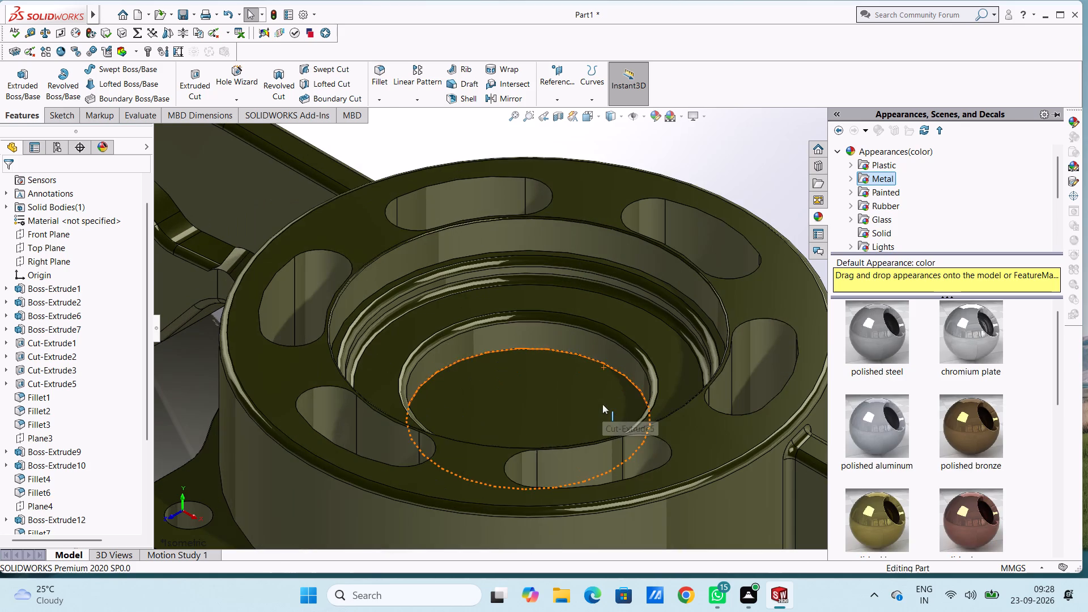
{"action": "left_click_drag", "start_coordinate": [972, 339], "coordinate": [725, 248]}
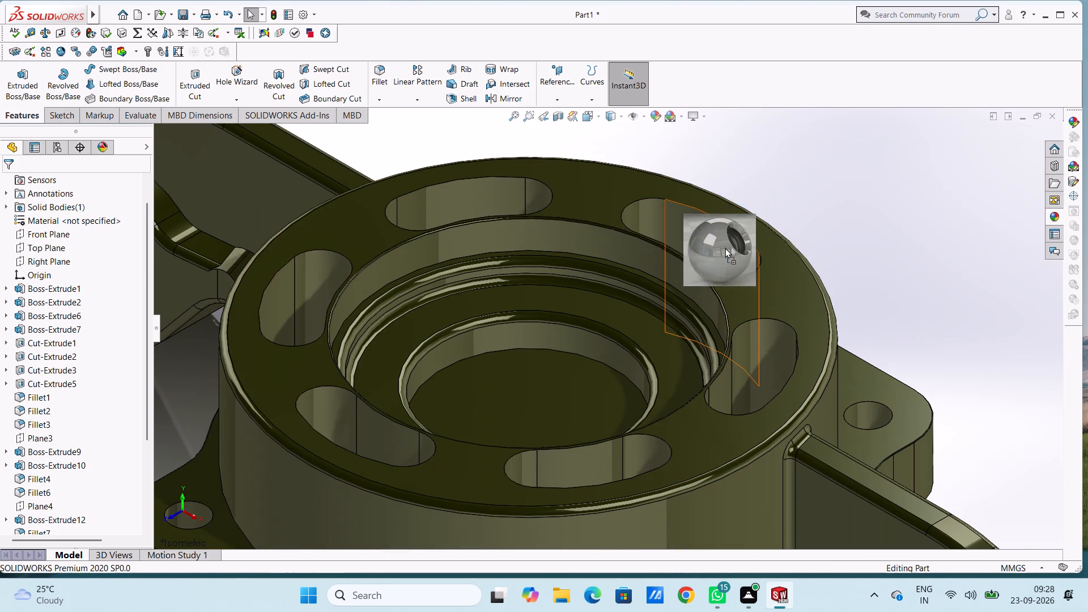
{"action": "left_click_drag", "start_coordinate": [725, 248], "coordinate": [703, 236]}
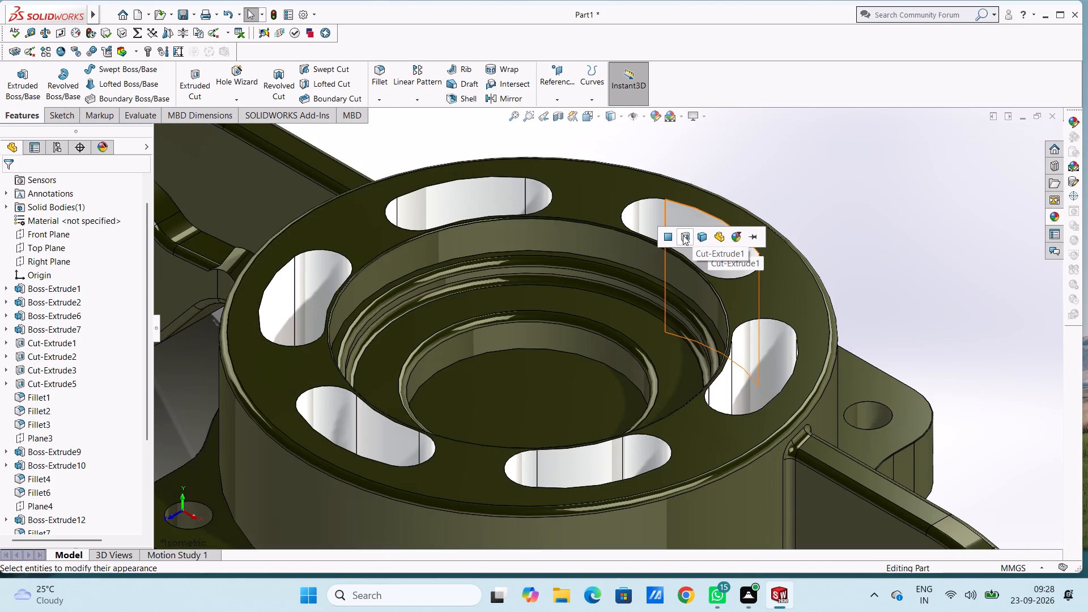
{"action": "left_click", "coordinate": [683, 235]}
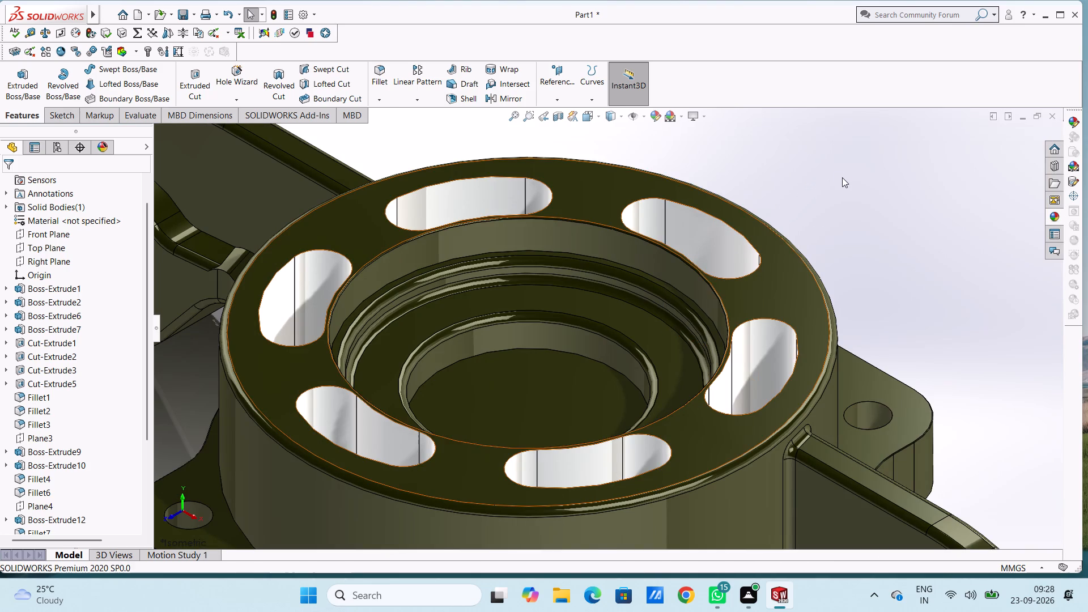
Apply the chromium plate appearance to the flat ring-shaped Cut-Extrude3 face inside the central recess.
{"action": "middle_click_drag", "start_coordinate": [843, 177], "coordinate": [791, 308]}
{"action": "scroll", "coordinate": [789, 308], "scroll_direction": "down", "scroll_amount": 1}
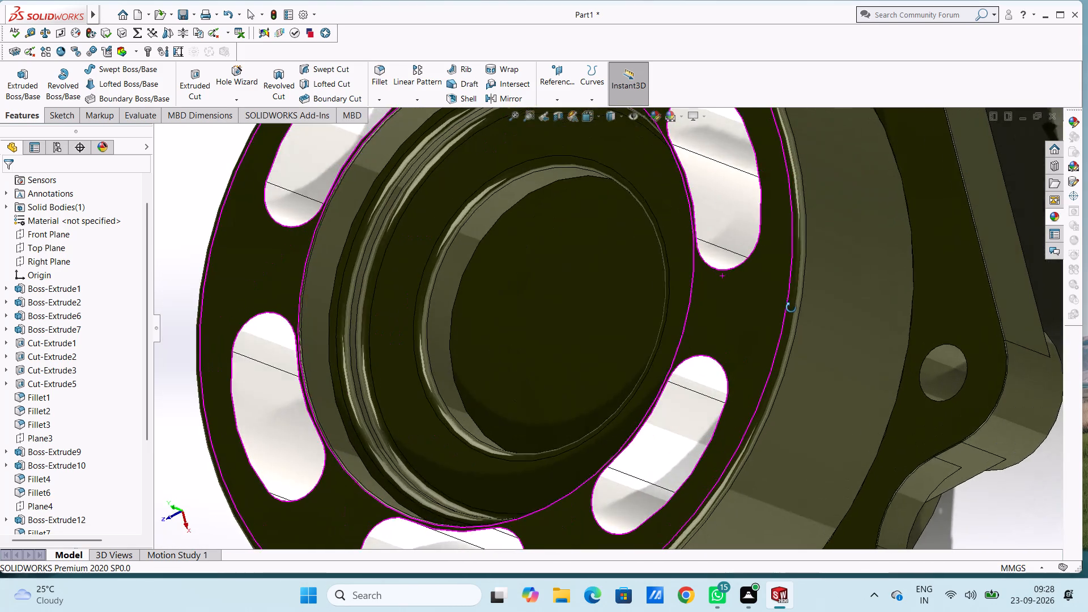
{"action": "middle_click_drag", "start_coordinate": [791, 308], "coordinate": [845, 212]}
{"action": "scroll", "coordinate": [579, 350], "scroll_direction": "up", "scroll_amount": 4}
{"action": "middle_click_drag", "start_coordinate": [572, 339], "coordinate": [588, 347]}
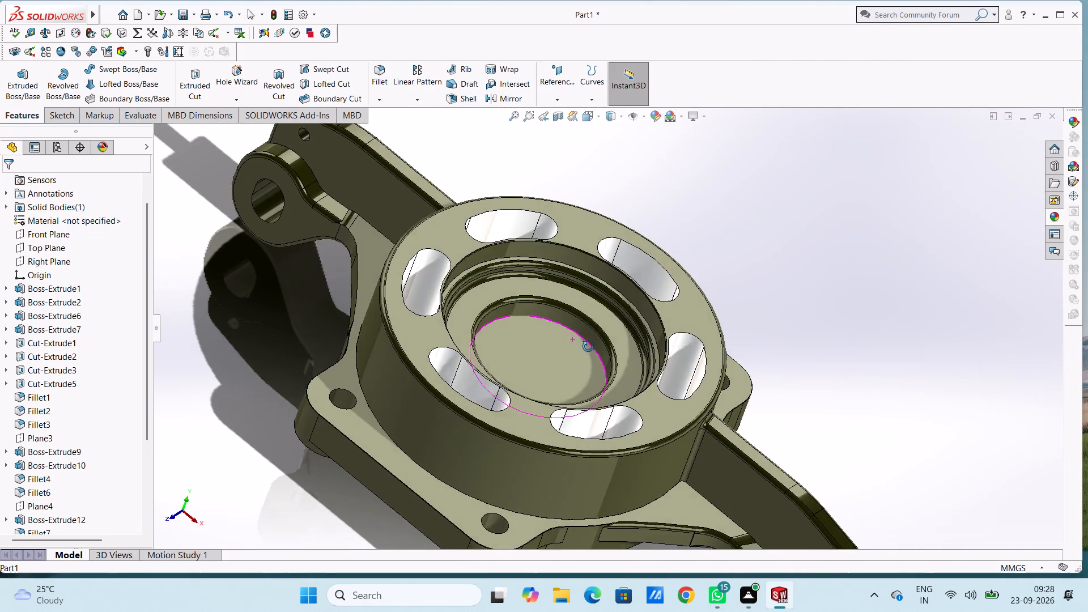
{"action": "middle_click_drag", "start_coordinate": [588, 347], "coordinate": [585, 354]}
{"action": "scroll", "coordinate": [518, 317], "scroll_direction": "down", "scroll_amount": 3}
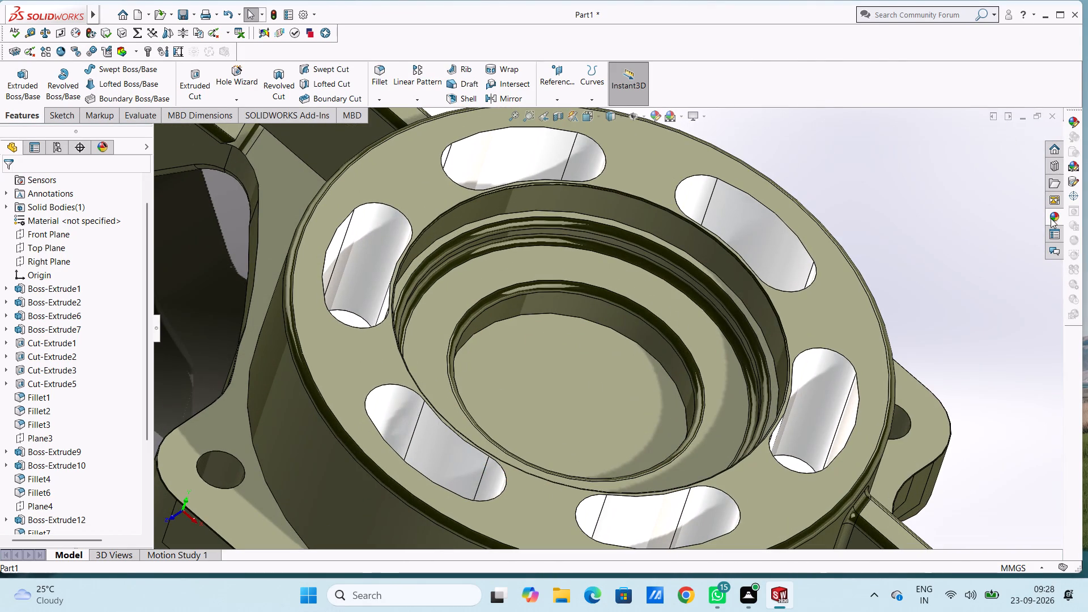
{"action": "left_click", "coordinate": [1051, 218]}
{"action": "left_click_drag", "start_coordinate": [970, 345], "coordinate": [627, 345]}
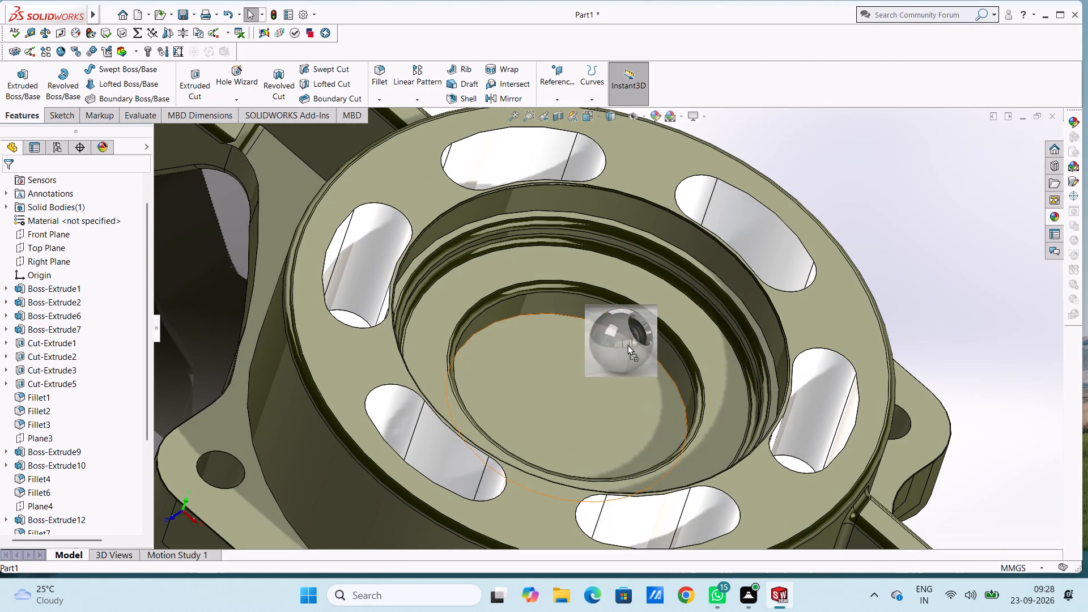
{"action": "left_click_drag", "start_coordinate": [627, 345], "coordinate": [566, 273]}
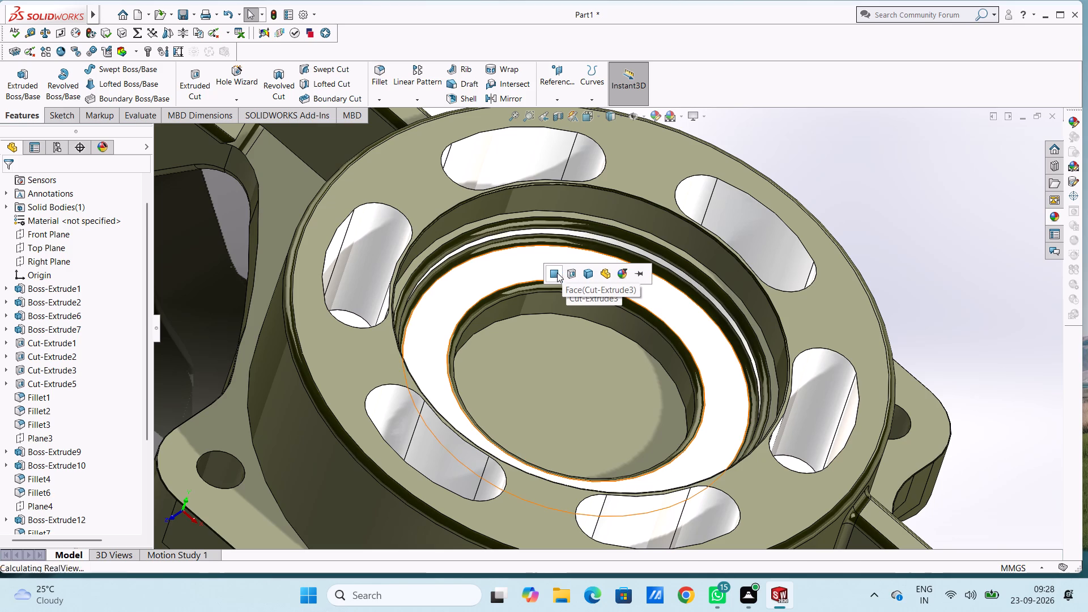
{"action": "left_click", "coordinate": [554, 274]}
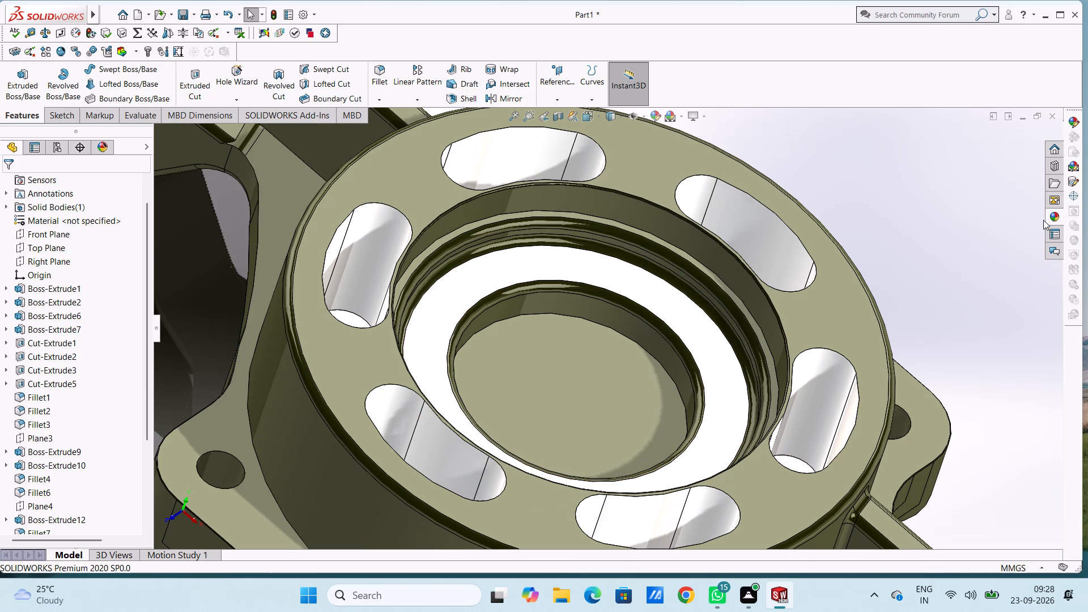
Apply chromium plate to the circular floor face of the central recess and to the narrow stepped face around its ring.
{"action": "left_click", "coordinate": [1048, 215]}
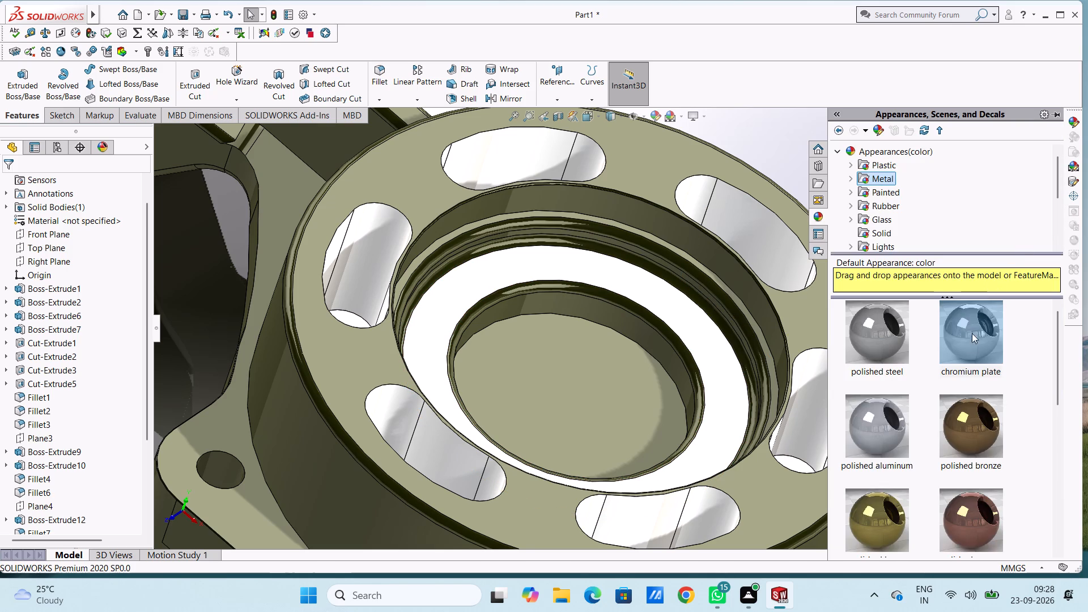
{"action": "left_click_drag", "start_coordinate": [968, 342], "coordinate": [607, 357]}
{"action": "left_click", "coordinate": [606, 357]}
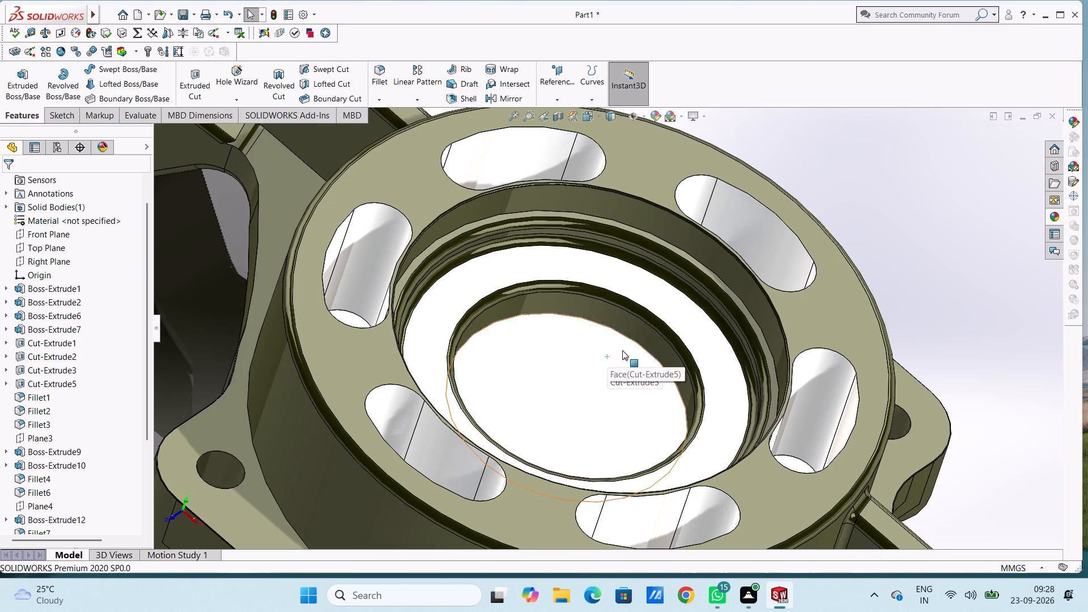
{"action": "left_click", "coordinate": [1052, 215]}
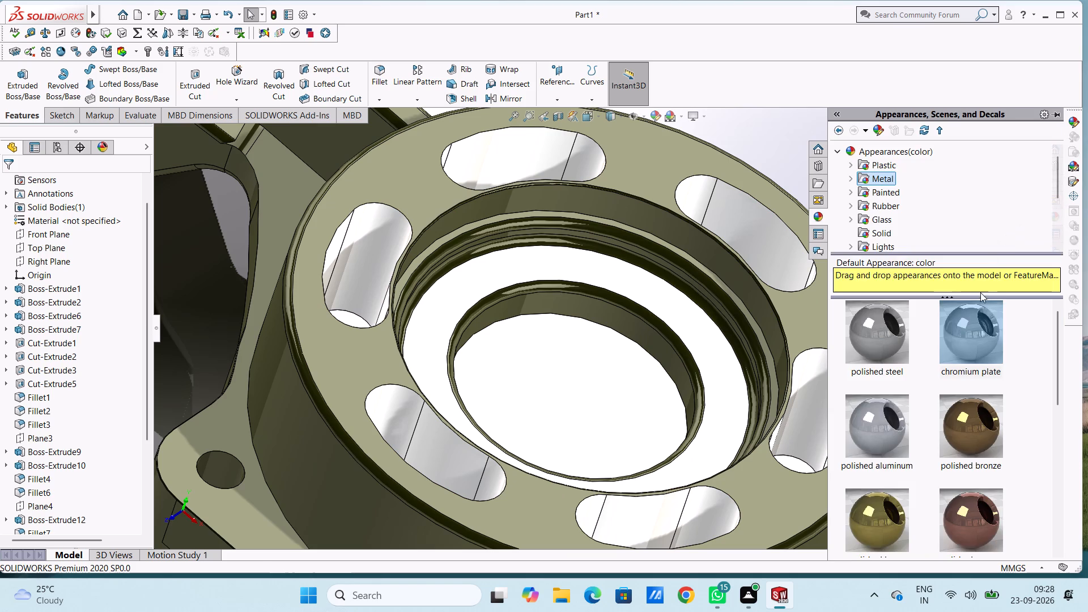
{"action": "left_click_drag", "start_coordinate": [971, 334], "coordinate": [588, 231]}
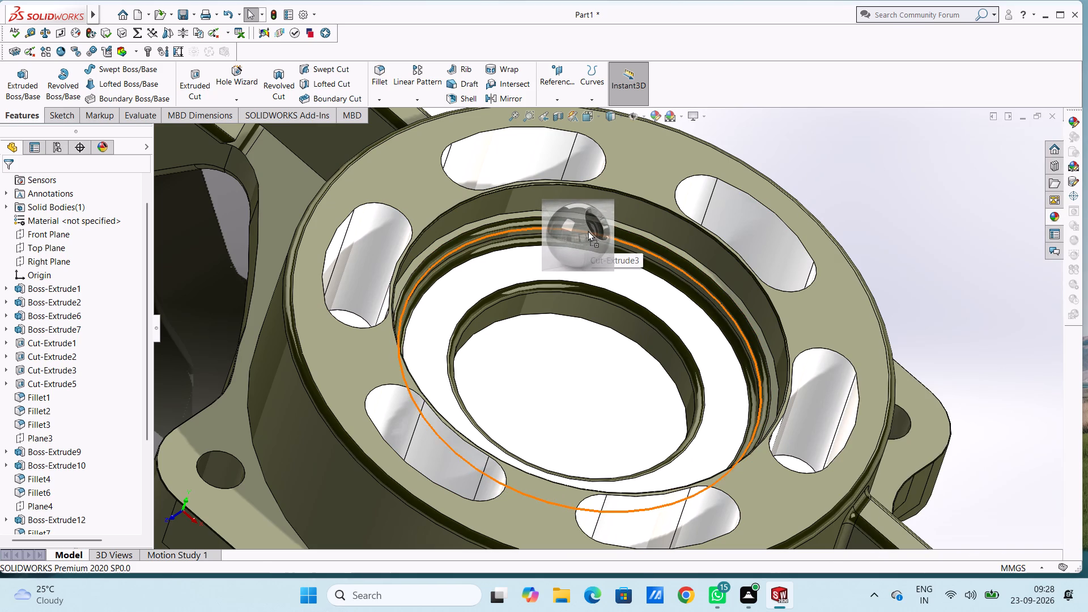
{"action": "left_click_drag", "start_coordinate": [588, 231], "coordinate": [590, 224]}
{"action": "left_click", "coordinate": [590, 224]}
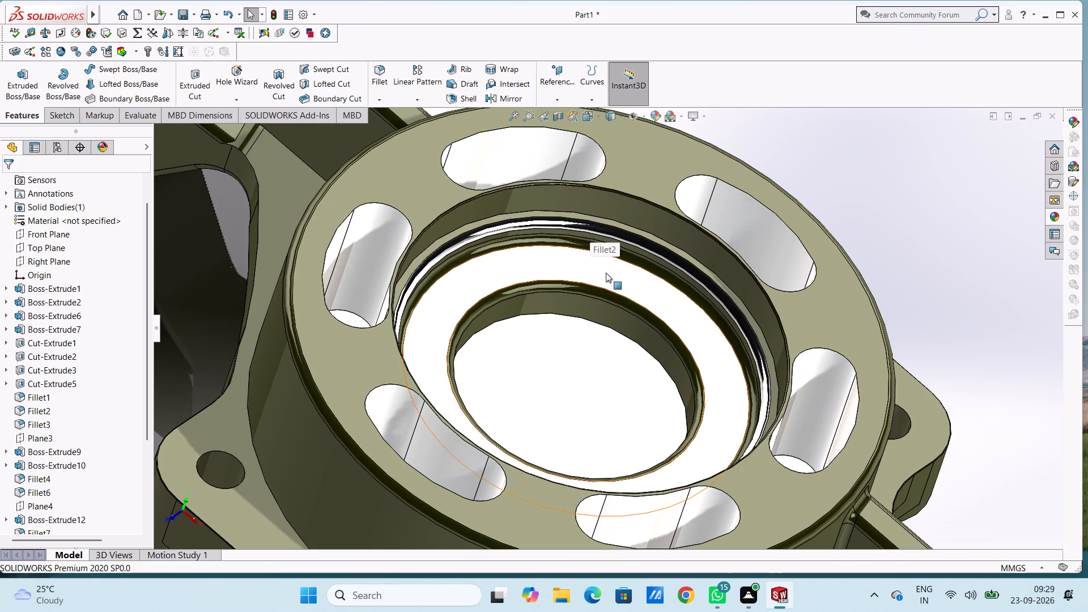
Apply the chromium plate appearance to the inner face of the small hole in the upright arm rib.
{"action": "scroll", "coordinate": [857, 286], "scroll_direction": "up", "scroll_amount": 5}
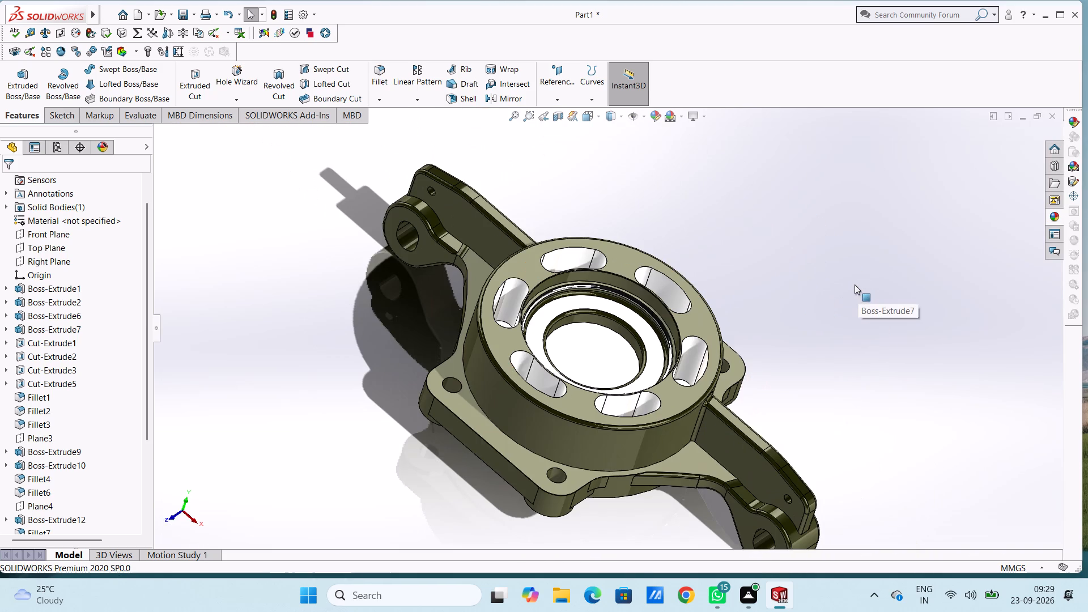
{"action": "scroll", "coordinate": [775, 432], "scroll_direction": "up", "scroll_amount": 5}
{"action": "scroll", "coordinate": [698, 422], "scroll_direction": "down", "scroll_amount": 4}
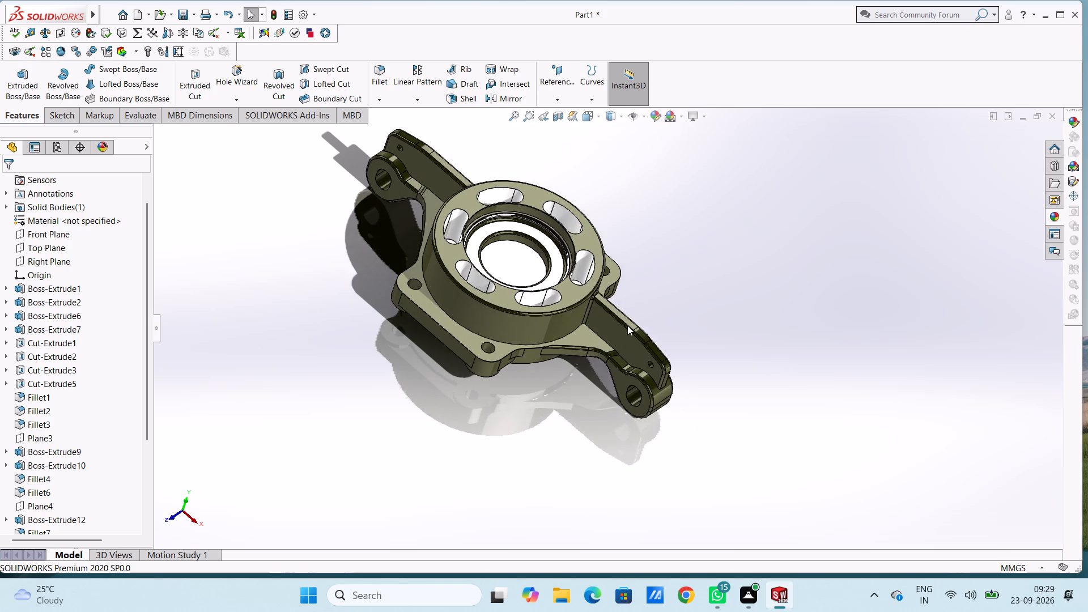
{"action": "scroll", "coordinate": [582, 325], "scroll_direction": "down", "scroll_amount": 5}
{"action": "left_click", "coordinate": [1055, 214]}
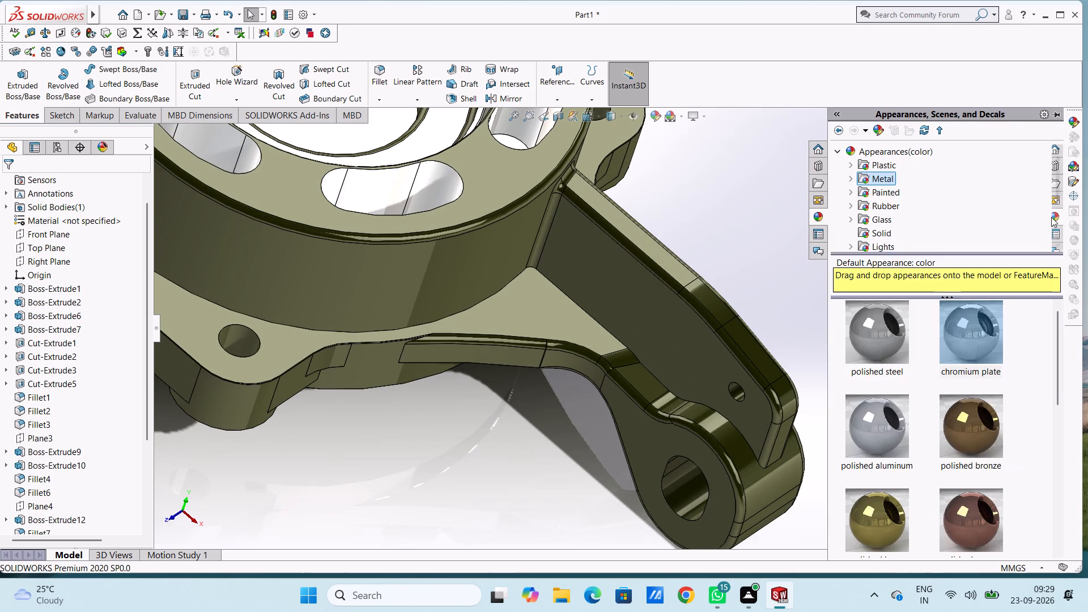
{"action": "left_click_drag", "start_coordinate": [966, 330], "coordinate": [730, 394]}
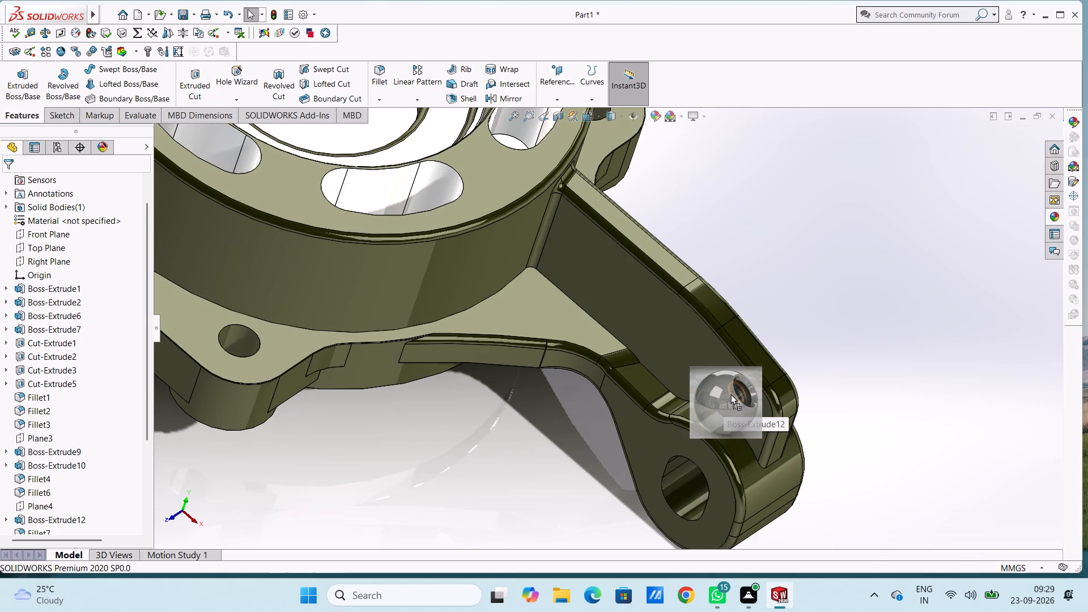
{"action": "left_click_drag", "start_coordinate": [730, 394], "coordinate": [732, 392]}
{"action": "left_click", "coordinate": [731, 392]}
Apply the chromium plate appearance to one rounded end face and the adjoining flat face inside the arm lug's slotted hole.
{"action": "scroll", "coordinate": [704, 481], "scroll_direction": "down", "scroll_amount": 6}
{"action": "left_click", "coordinate": [1051, 211]}
{"action": "left_click_drag", "start_coordinate": [974, 337], "coordinate": [925, 343]}
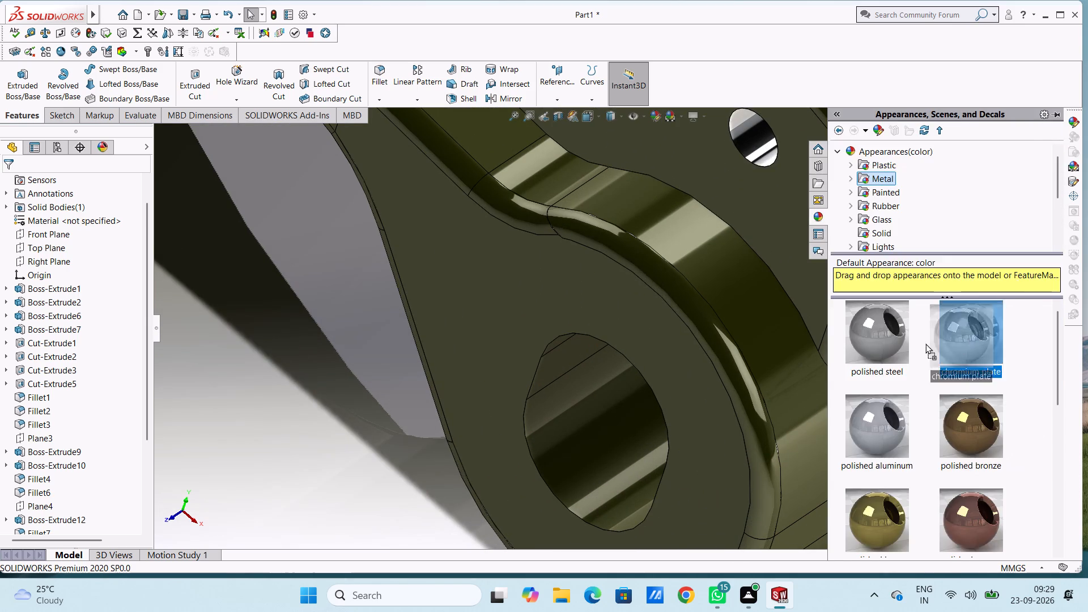
{"action": "left_click_drag", "start_coordinate": [925, 343], "coordinate": [570, 417]}
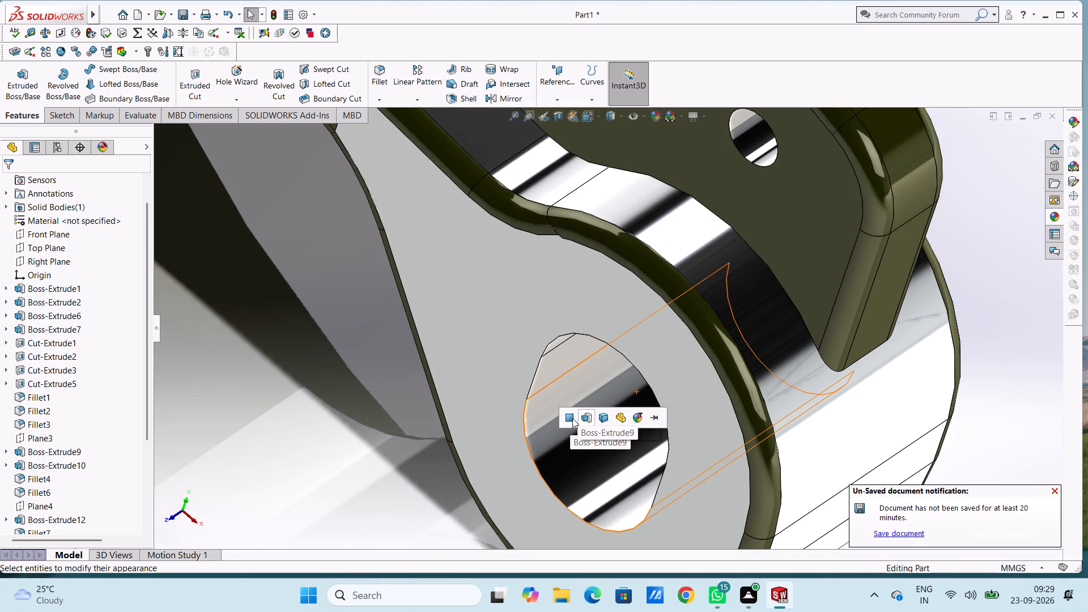
{"action": "left_click", "coordinate": [572, 419]}
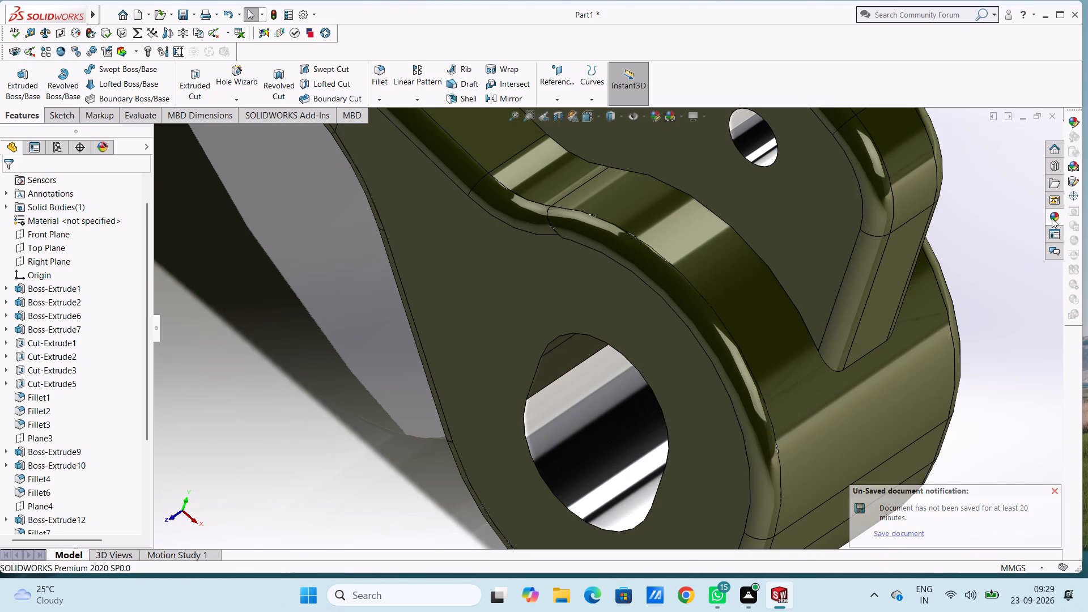
{"action": "left_click", "coordinate": [1051, 214]}
{"action": "left_click_drag", "start_coordinate": [962, 325], "coordinate": [574, 356]}
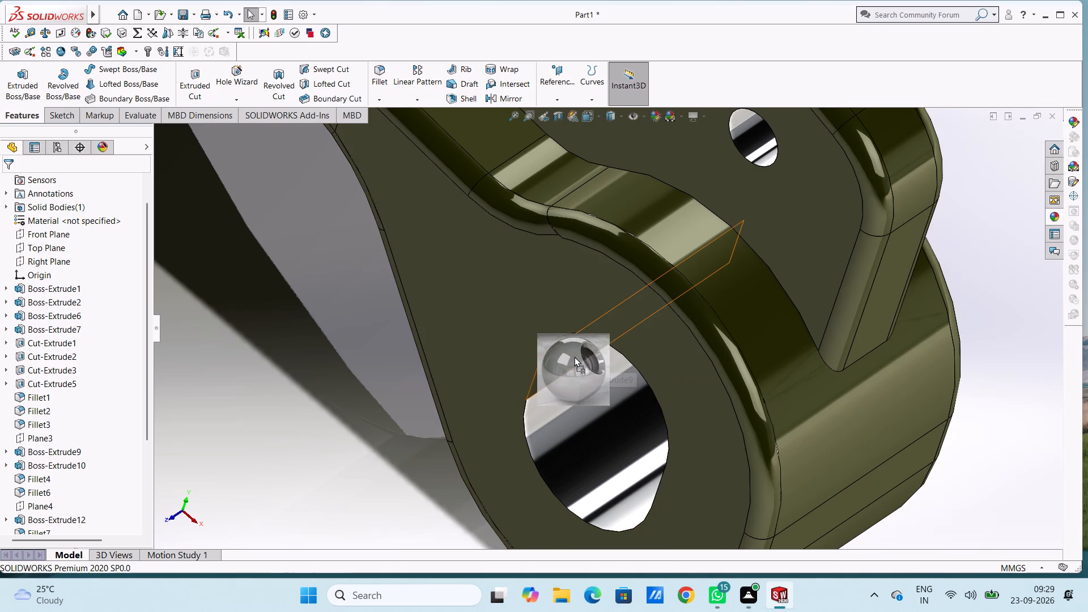
{"action": "left_click_drag", "start_coordinate": [574, 356], "coordinate": [570, 359]}
{"action": "left_click", "coordinate": [568, 359]}
Apply chromium plate to the remaining rounded end face and flat side face inside the same slotted lug hole.
{"action": "middle_click_drag", "start_coordinate": [570, 376], "coordinate": [581, 328]}
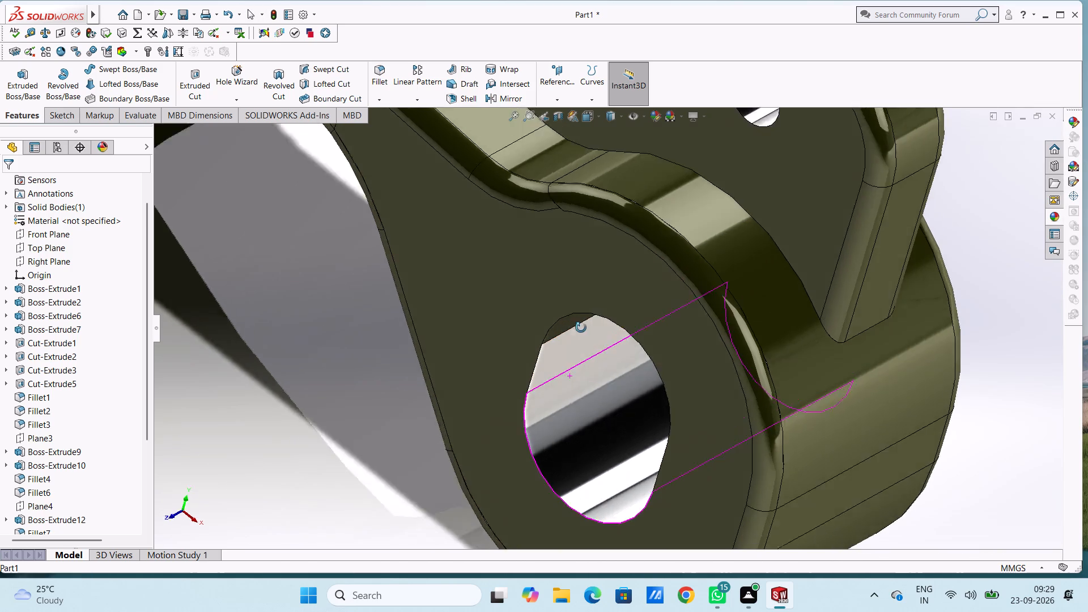
{"action": "middle_click_drag", "start_coordinate": [581, 328], "coordinate": [629, 298]}
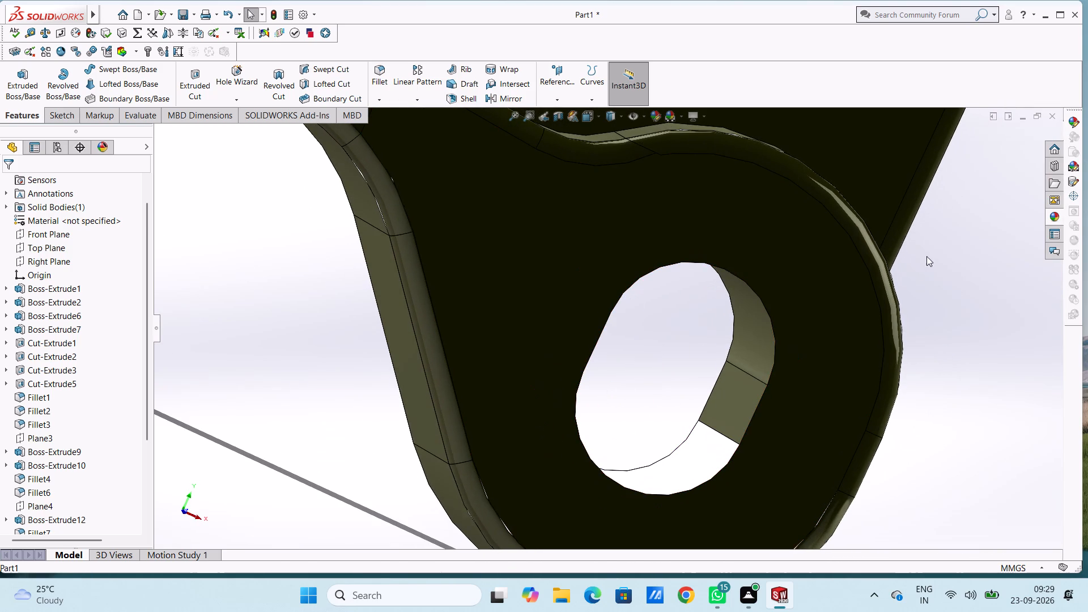
{"action": "left_click", "coordinate": [1056, 216]}
{"action": "left_click_drag", "start_coordinate": [968, 341], "coordinate": [904, 343]}
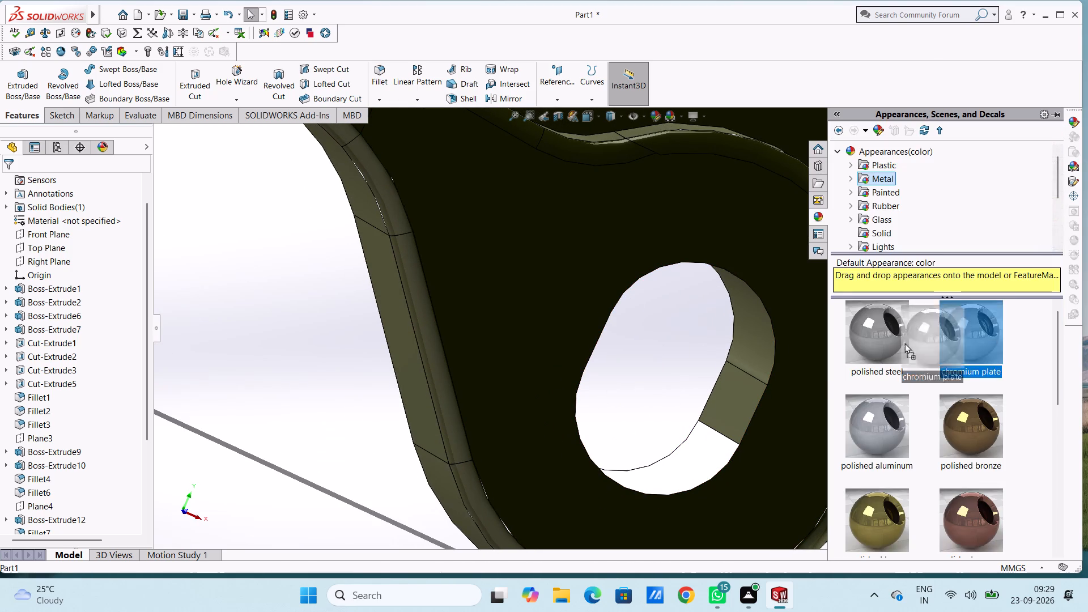
{"action": "left_click_drag", "start_coordinate": [904, 343], "coordinate": [733, 350]}
{"action": "left_click", "coordinate": [733, 350]}
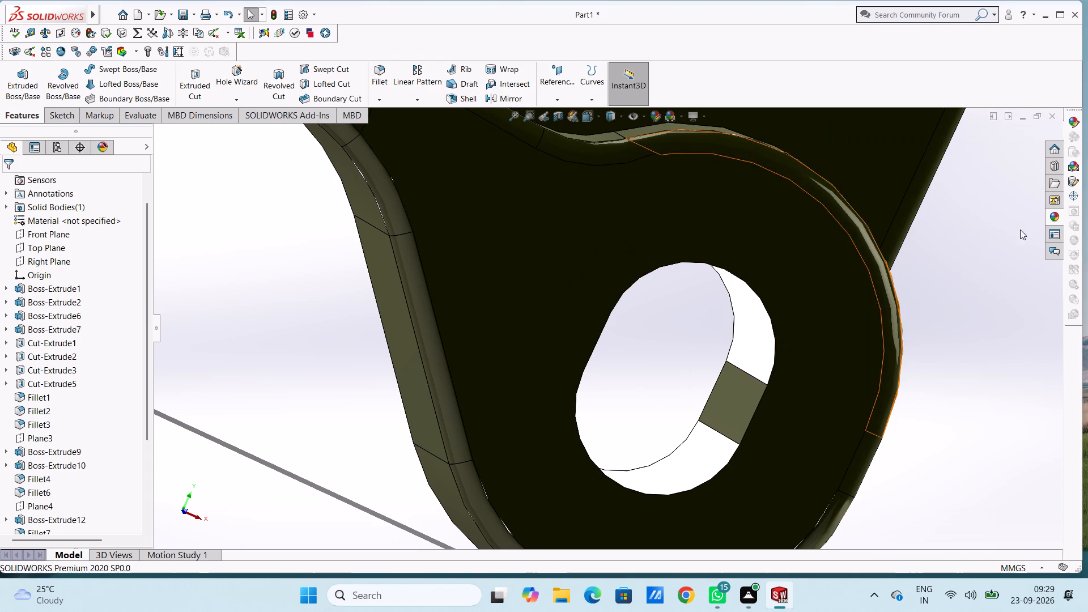
{"action": "left_click", "coordinate": [1054, 216]}
{"action": "left_click_drag", "start_coordinate": [980, 313], "coordinate": [753, 376]}
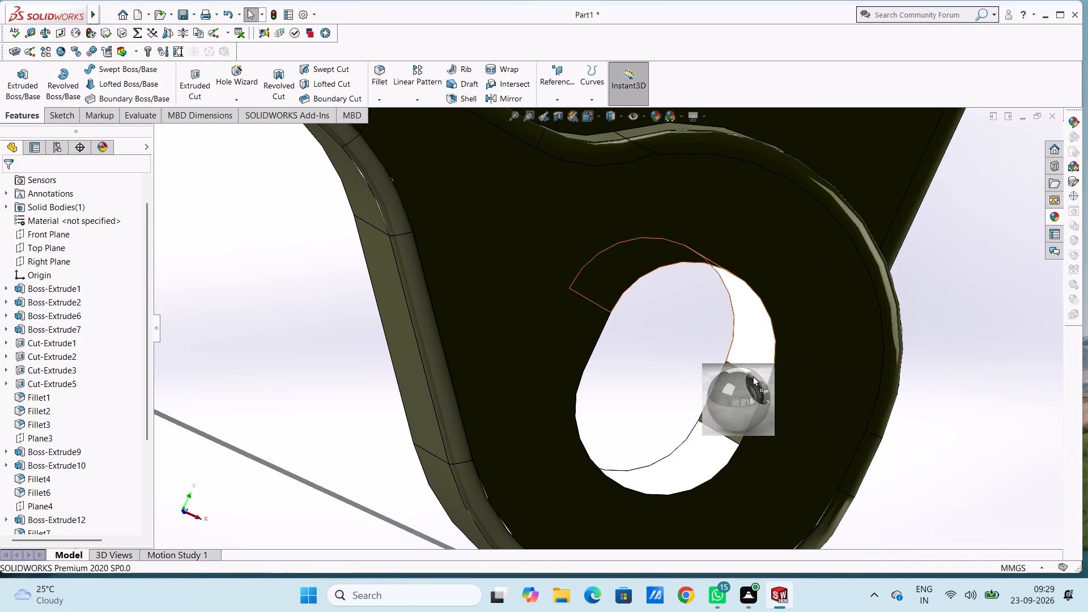
{"action": "left_click_drag", "start_coordinate": [753, 376], "coordinate": [743, 382]}
{"action": "left_click", "coordinate": [743, 382]}
Apply chromium plate to the inner face of the base flange's front corner hole, nearest the arm with the chromed slotted hole.
{"action": "middle_click_drag", "start_coordinate": [710, 385], "coordinate": [677, 379]}
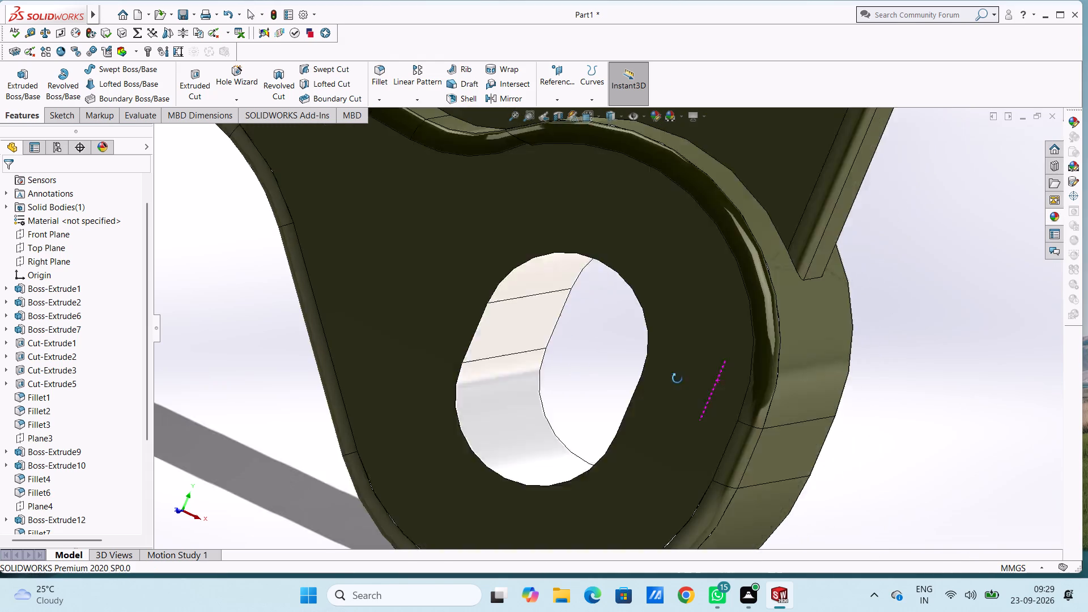
{"action": "middle_click_drag", "start_coordinate": [677, 379], "coordinate": [657, 373]}
{"action": "scroll", "coordinate": [654, 367], "scroll_direction": "up", "scroll_amount": 5}
{"action": "scroll", "coordinate": [586, 338], "scroll_direction": "up", "scroll_amount": 3}
{"action": "scroll", "coordinate": [501, 275], "scroll_direction": "up", "scroll_amount": 2}
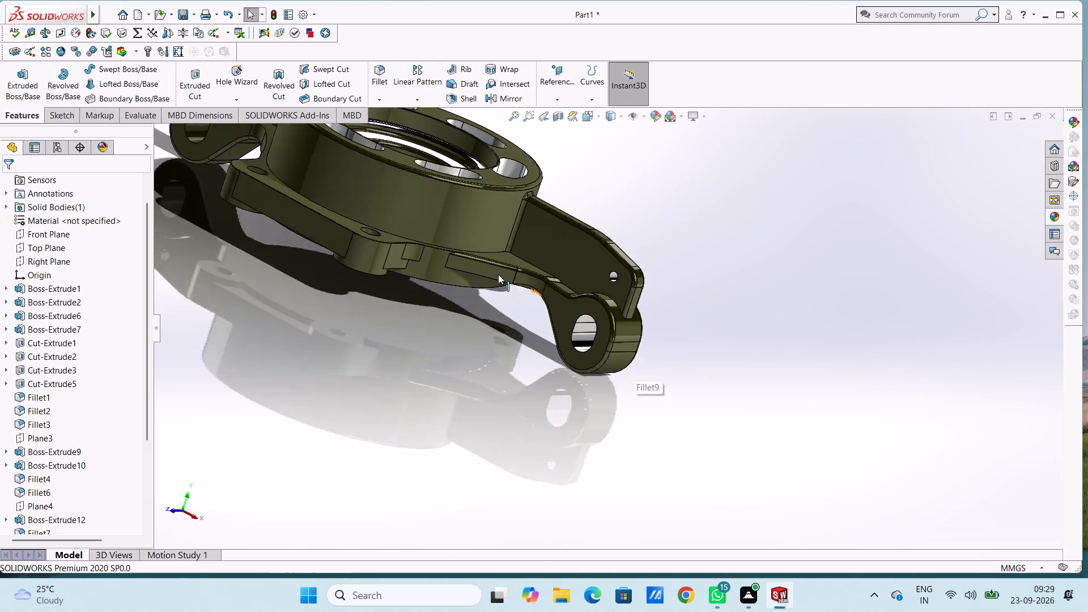
{"action": "scroll", "coordinate": [498, 274], "scroll_direction": "up", "scroll_amount": 3}
{"action": "middle_click_drag", "start_coordinate": [427, 298], "coordinate": [414, 352]}
{"action": "scroll", "coordinate": [453, 295], "scroll_direction": "down", "scroll_amount": 4}
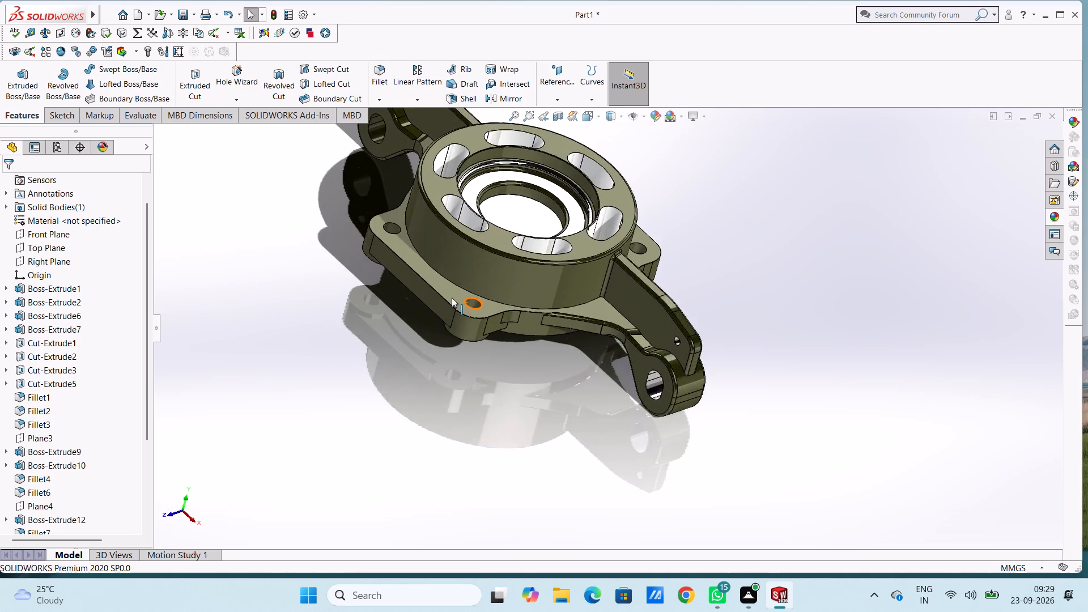
{"action": "scroll", "coordinate": [459, 290], "scroll_direction": "down", "scroll_amount": 5}
{"action": "left_click", "coordinate": [1055, 216]}
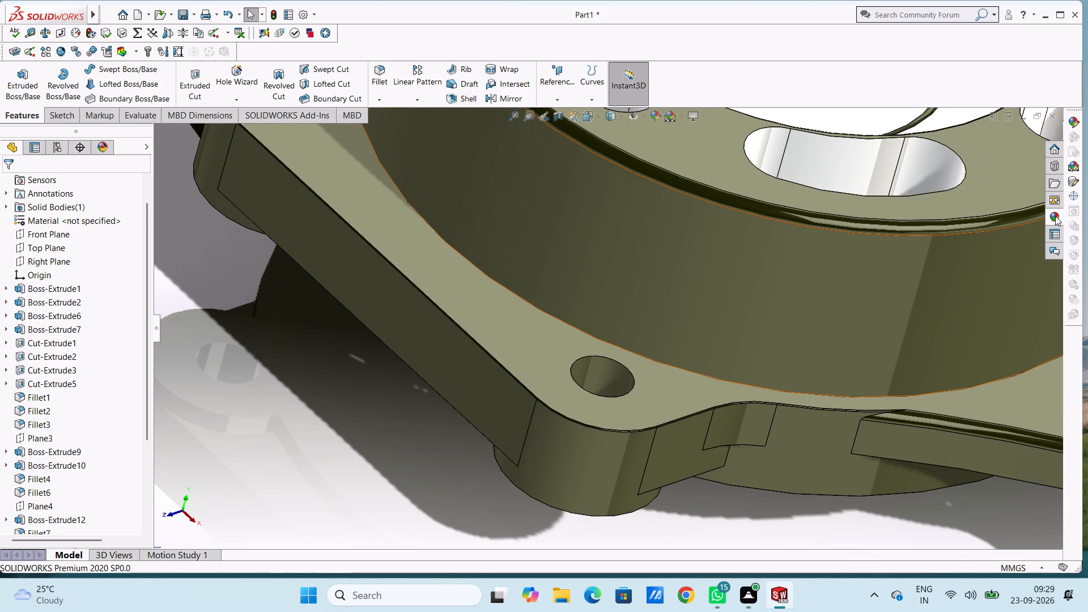
{"action": "left_click_drag", "start_coordinate": [974, 332], "coordinate": [610, 364]}
{"action": "left_click", "coordinate": [608, 365]}
Apply chromium plate to the inner face of the base flange's corner hole on the same side, near the opposite arm.
{"action": "scroll", "coordinate": [602, 376], "scroll_direction": "up", "scroll_amount": 6}
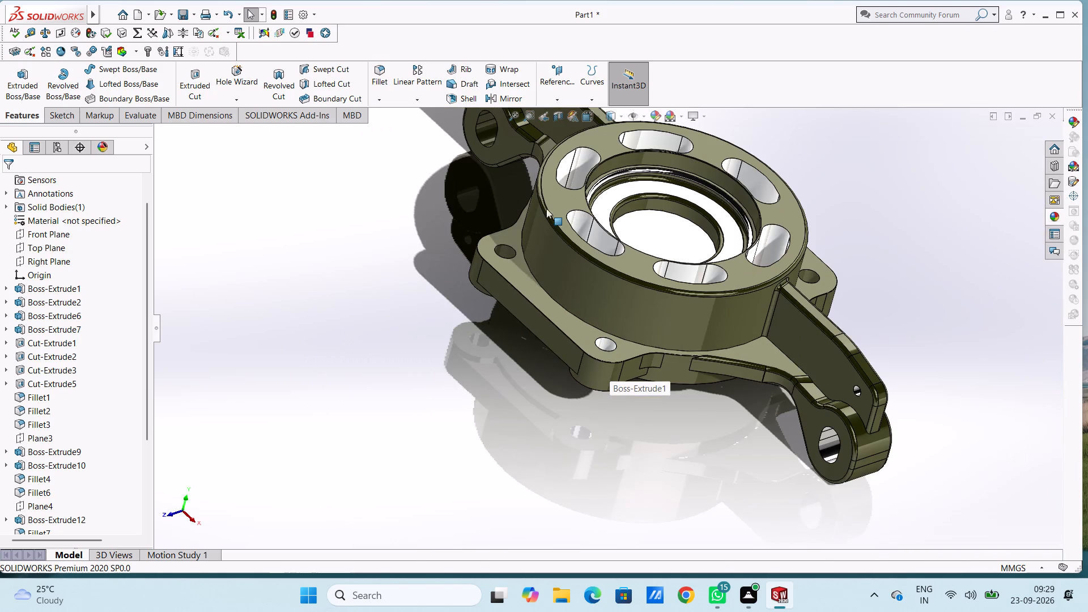
{"action": "scroll", "coordinate": [530, 245], "scroll_direction": "down", "scroll_amount": 5}
{"action": "scroll", "coordinate": [596, 214], "scroll_direction": "down", "scroll_amount": 5}
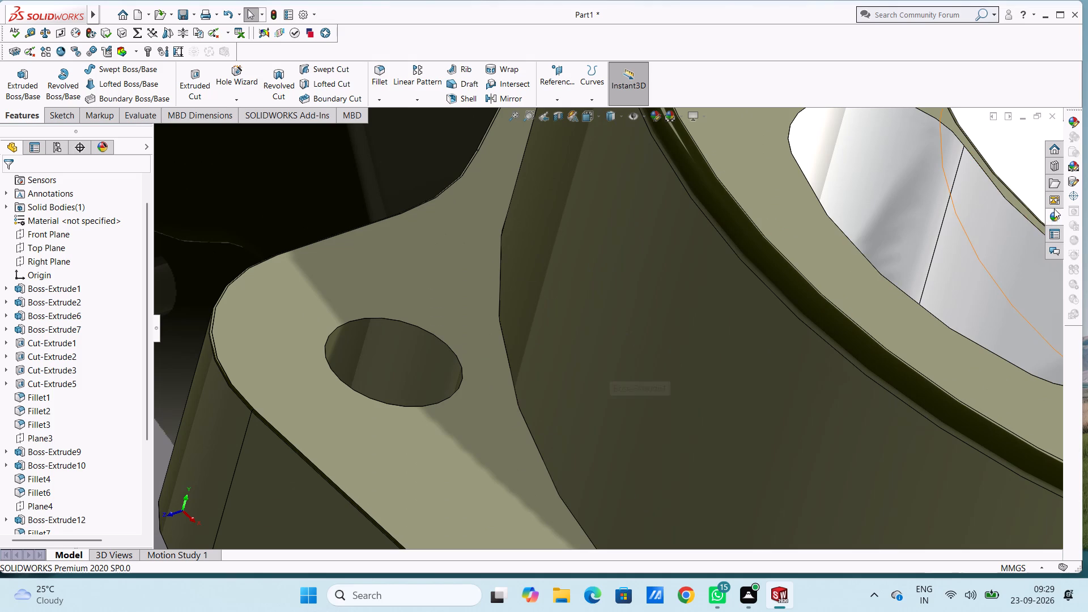
{"action": "left_click", "coordinate": [1054, 213]}
{"action": "left_click_drag", "start_coordinate": [959, 322], "coordinate": [436, 326]}
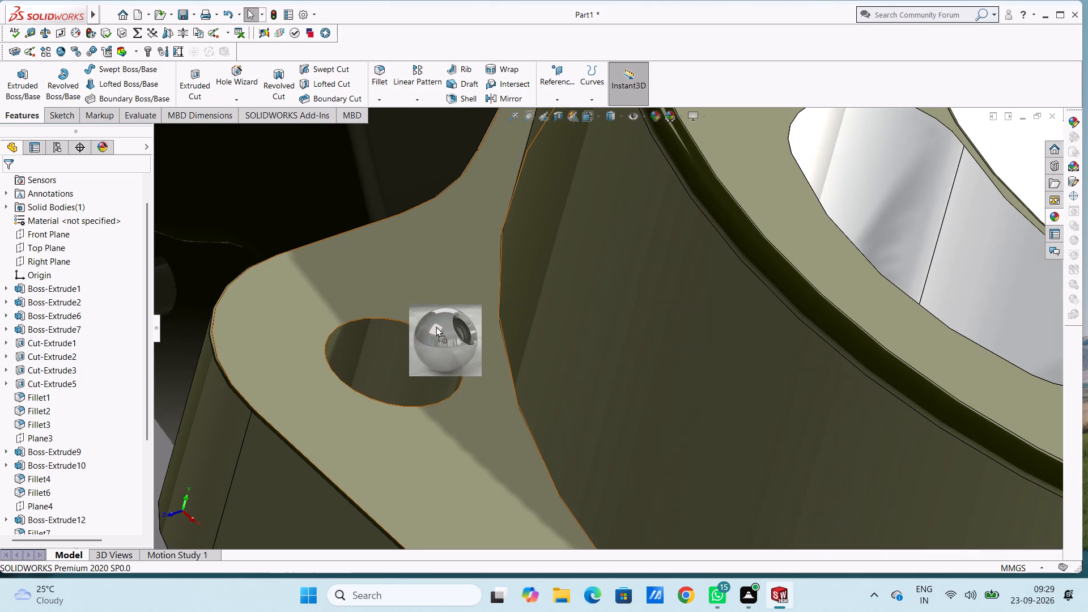
{"action": "left_click_drag", "start_coordinate": [436, 326], "coordinate": [393, 345]}
{"action": "left_click", "coordinate": [389, 344]}
Apply chromium plate to the inner face of the base flange's corner hole on the far side of the finished arm's rib.
{"action": "scroll", "coordinate": [390, 345], "scroll_direction": "up", "scroll_amount": 11}
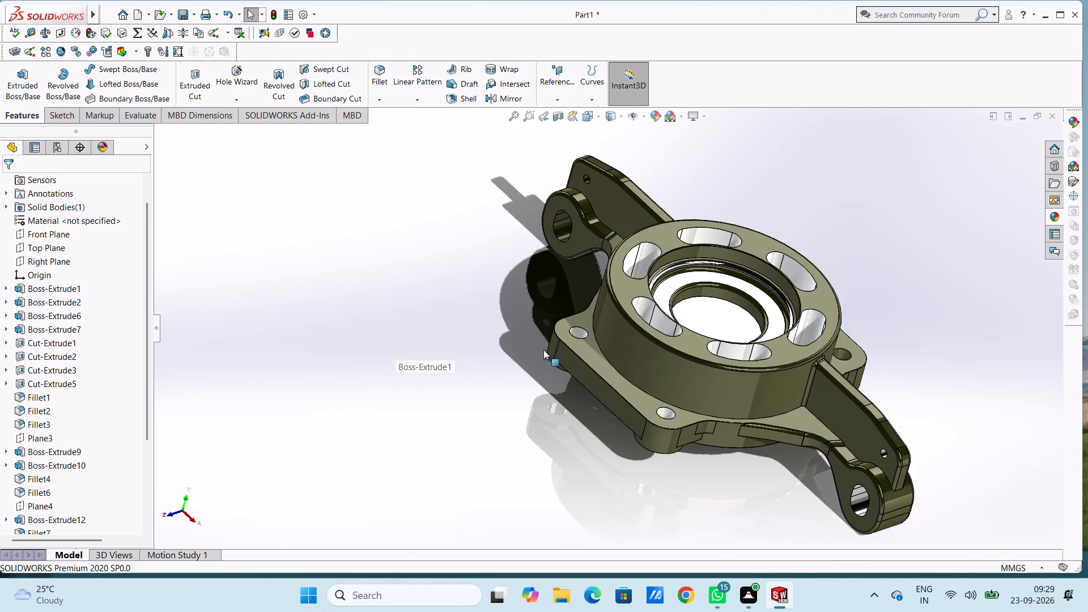
{"action": "scroll", "coordinate": [846, 326], "scroll_direction": "down", "scroll_amount": 5}
{"action": "scroll", "coordinate": [776, 336], "scroll_direction": "down", "scroll_amount": 6}
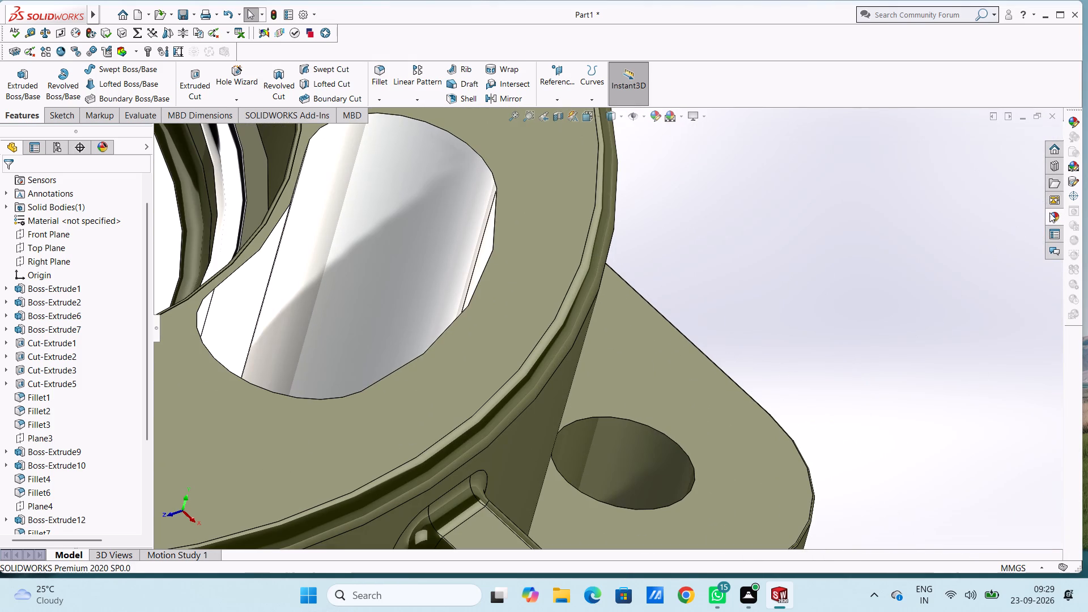
{"action": "left_click", "coordinate": [1050, 213]}
{"action": "left_click_drag", "start_coordinate": [970, 323], "coordinate": [584, 451]}
{"action": "left_click", "coordinate": [584, 451]}
Apply chromium plate to the inner face of the last uncoated corner hole in the base flange.
{"action": "scroll", "coordinate": [584, 452], "scroll_direction": "up", "scroll_amount": 5}
{"action": "scroll", "coordinate": [673, 220], "scroll_direction": "up", "scroll_amount": 1}
{"action": "middle_click_drag", "start_coordinate": [669, 220], "coordinate": [659, 222]}
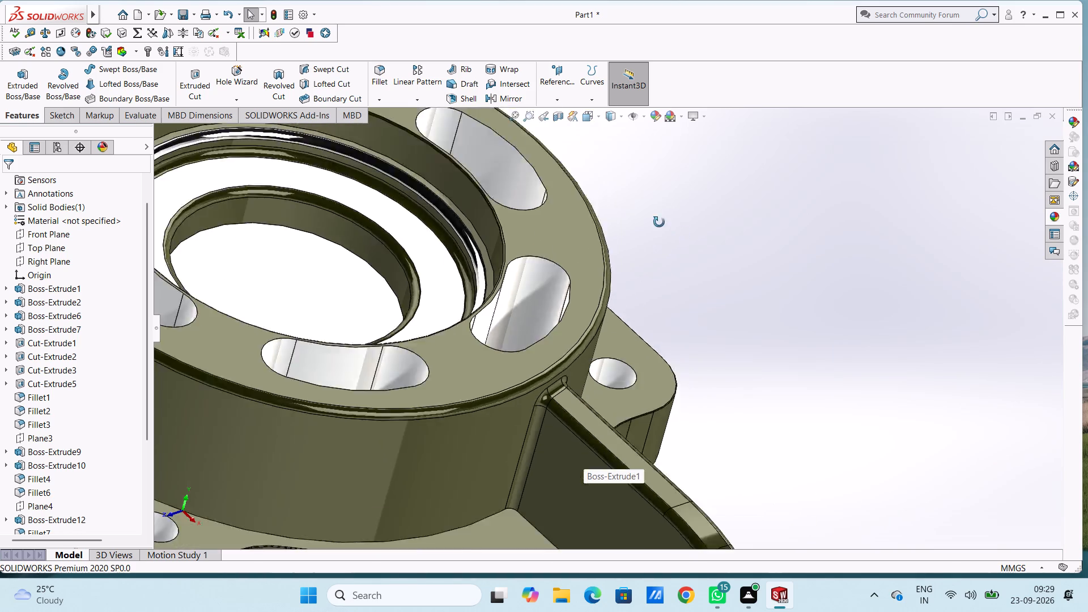
{"action": "middle_click_drag", "start_coordinate": [659, 222], "coordinate": [626, 295]}
{"action": "scroll", "coordinate": [661, 195], "scroll_direction": "up", "scroll_amount": 5}
{"action": "scroll", "coordinate": [632, 186], "scroll_direction": "down", "scroll_amount": 5}
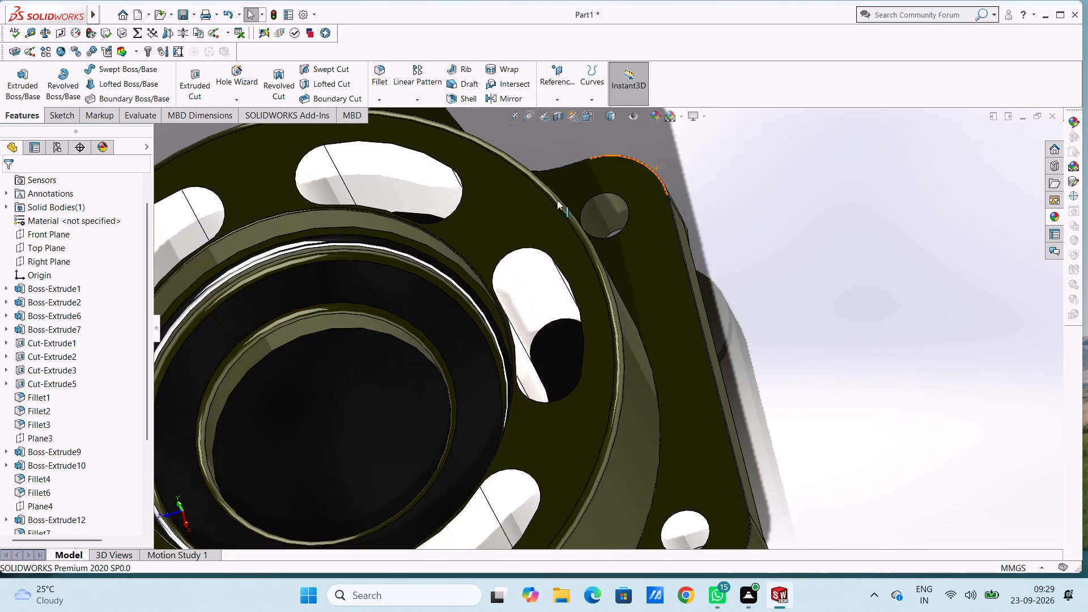
{"action": "scroll", "coordinate": [573, 187], "scroll_direction": "down", "scroll_amount": 5}
{"action": "left_click", "coordinate": [1051, 220]}
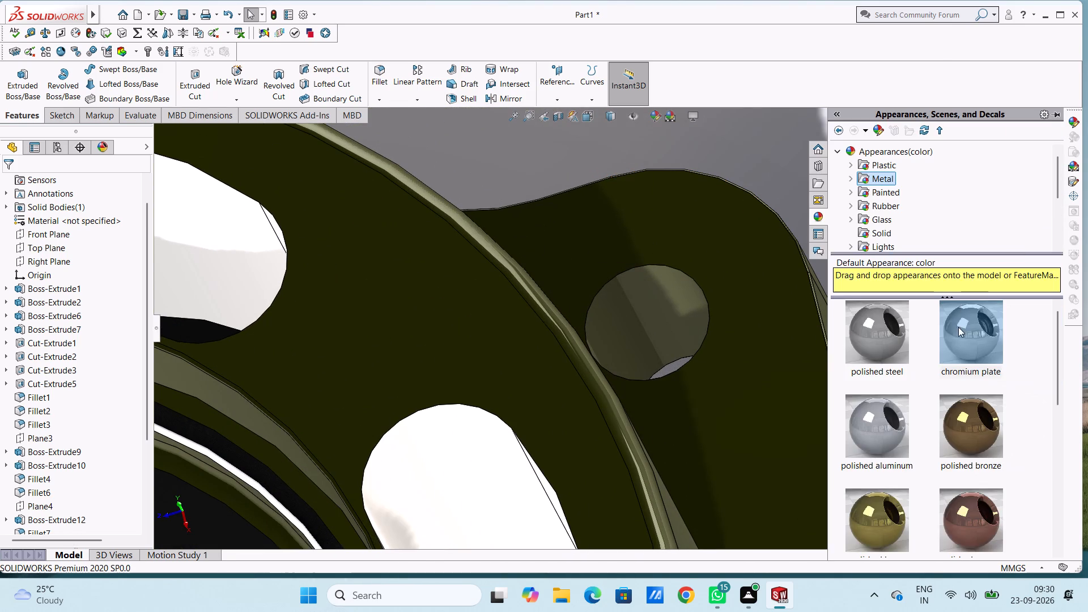
{"action": "left_click_drag", "start_coordinate": [959, 327], "coordinate": [646, 303]}
{"action": "left_click", "coordinate": [644, 302]}
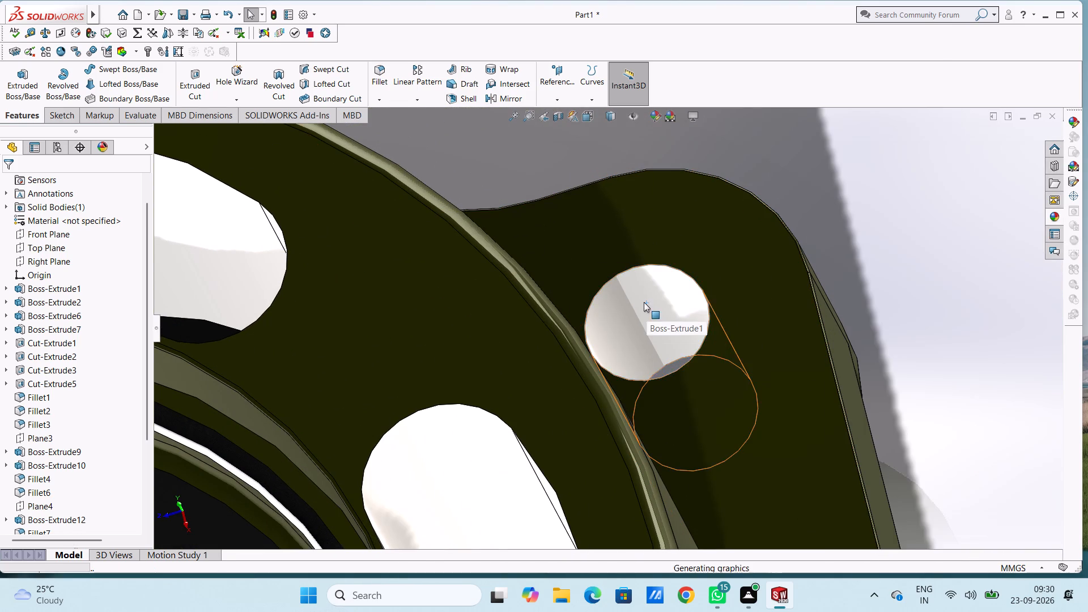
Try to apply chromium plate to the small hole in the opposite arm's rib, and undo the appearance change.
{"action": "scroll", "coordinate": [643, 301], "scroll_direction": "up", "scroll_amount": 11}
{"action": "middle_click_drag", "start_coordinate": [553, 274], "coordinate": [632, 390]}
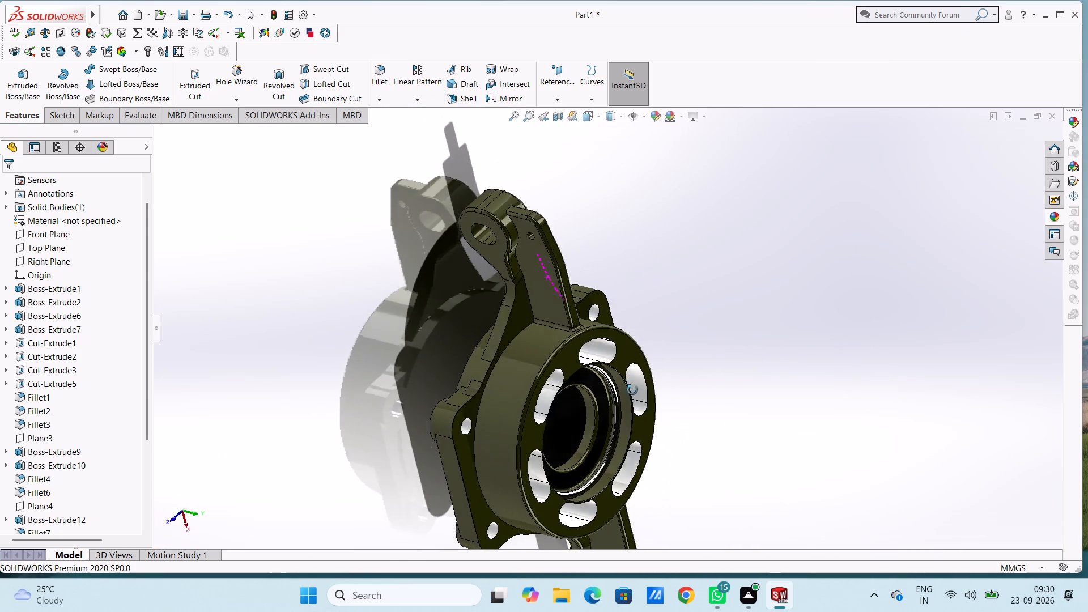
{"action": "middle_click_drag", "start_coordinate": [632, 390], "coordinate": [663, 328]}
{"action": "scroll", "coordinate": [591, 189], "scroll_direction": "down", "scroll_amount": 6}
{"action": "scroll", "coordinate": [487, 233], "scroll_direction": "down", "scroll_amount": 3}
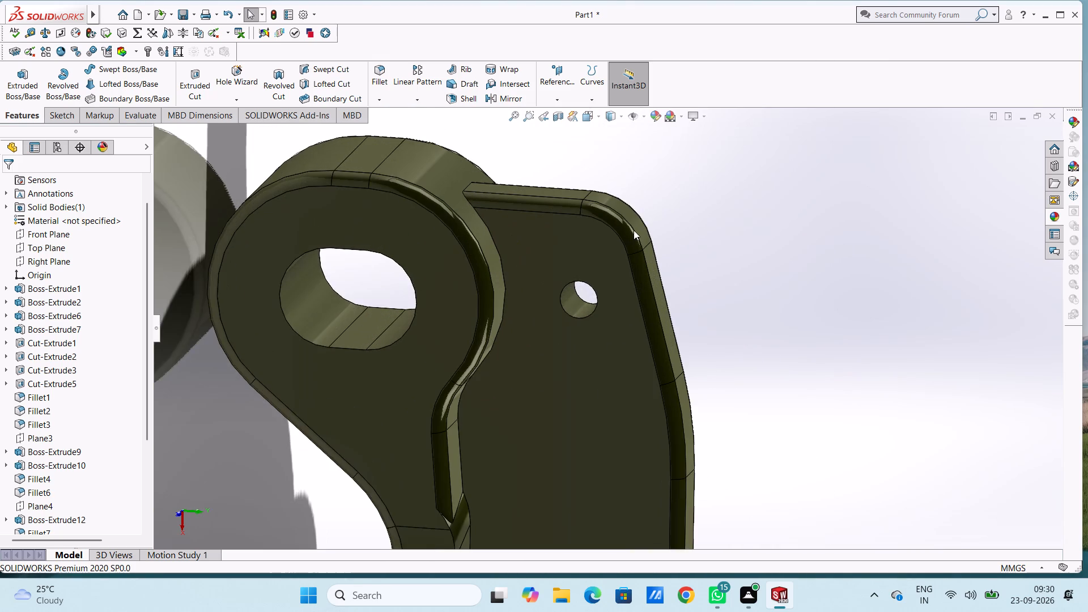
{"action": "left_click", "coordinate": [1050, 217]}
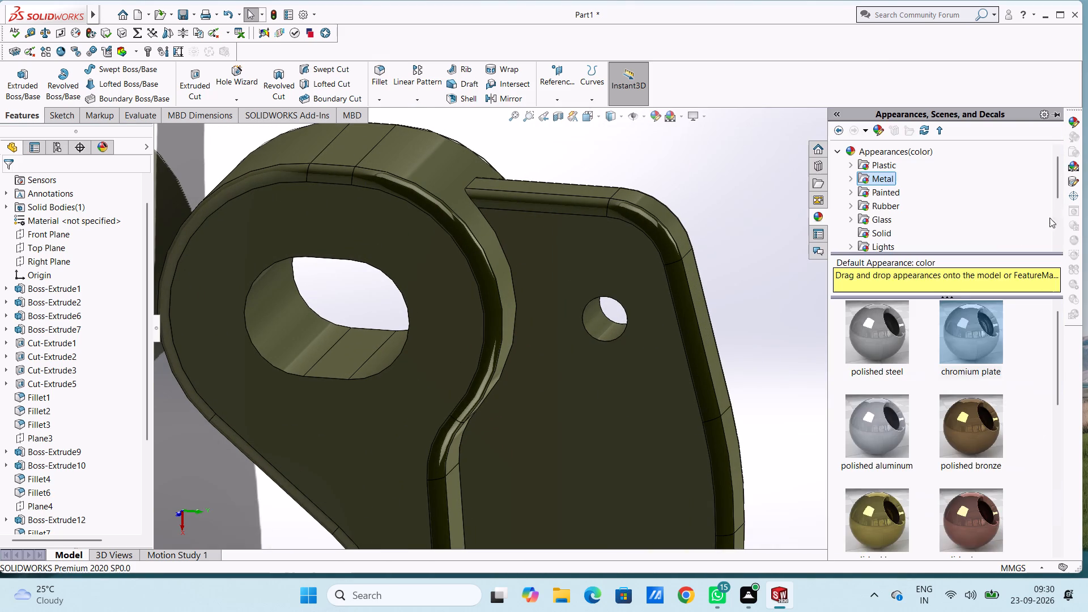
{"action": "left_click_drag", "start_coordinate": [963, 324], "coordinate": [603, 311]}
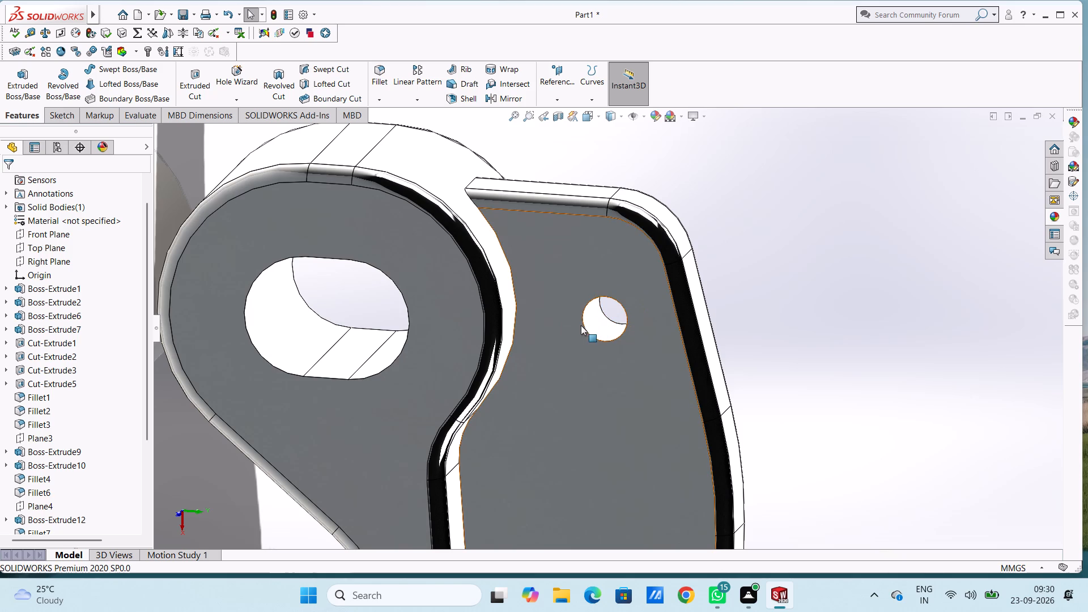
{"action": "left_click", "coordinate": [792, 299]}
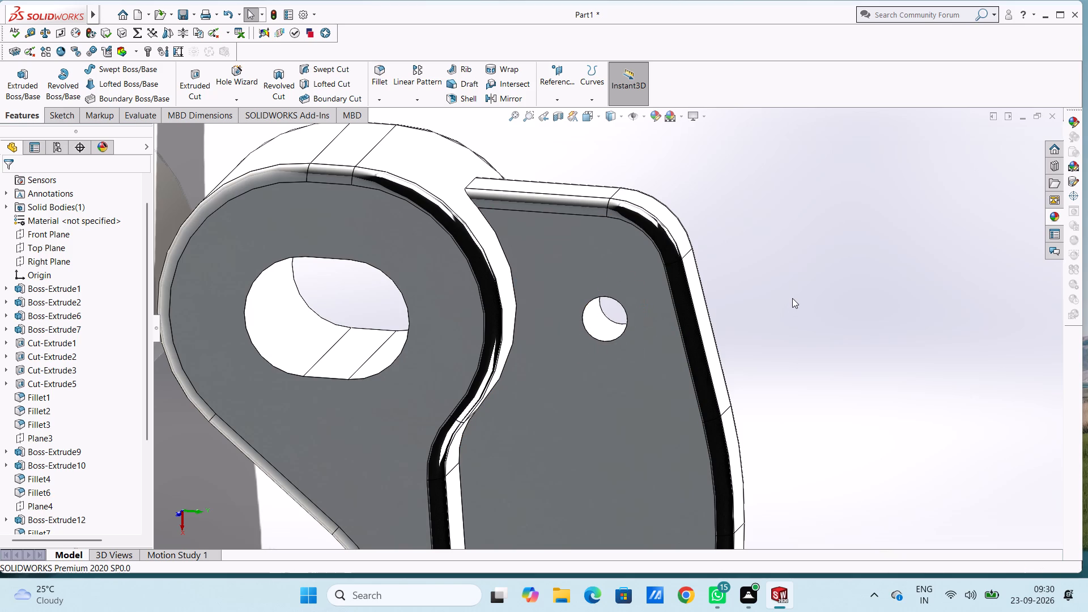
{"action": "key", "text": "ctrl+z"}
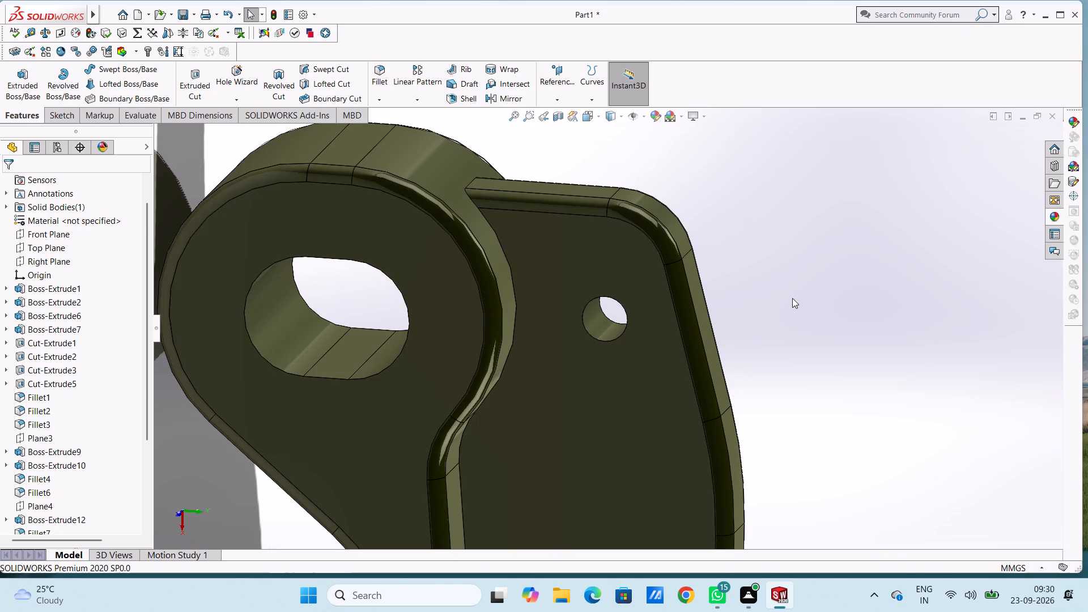
Apply the chromium plate appearance to only the inner face of the small hole in the opposite arm's rib.
{"action": "left_click", "coordinate": [1055, 220]}
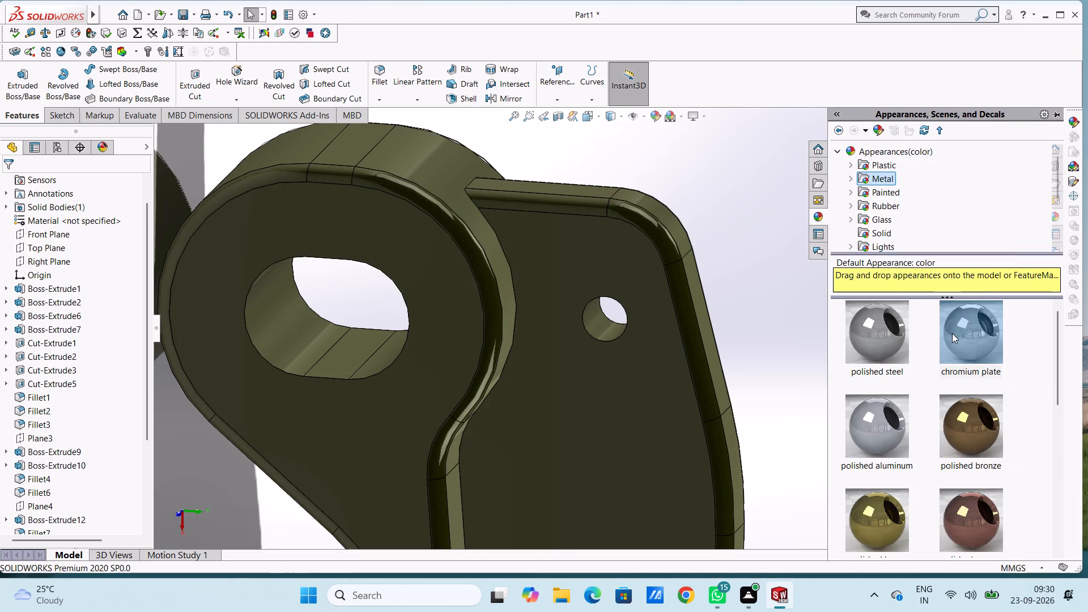
{"action": "left_click_drag", "start_coordinate": [960, 335], "coordinate": [601, 335]}
{"action": "left_click", "coordinate": [601, 335]}
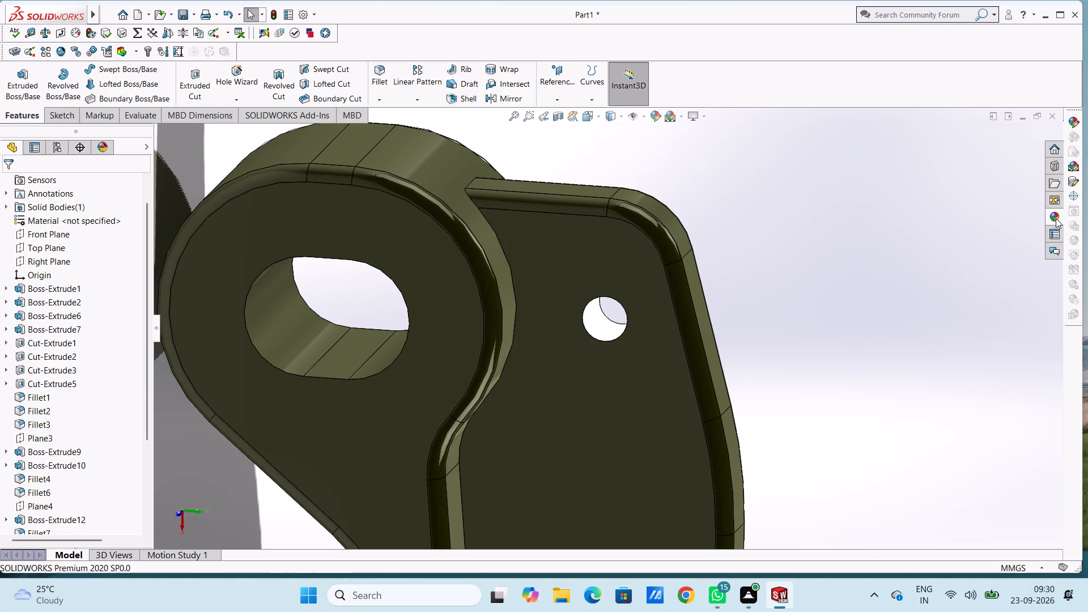
Apply chromium plate to one rounded end face and the adjoining flat wall of the elongated hole in the opposite arm's lug.
{"action": "left_click", "coordinate": [1055, 217]}
{"action": "left_click_drag", "start_coordinate": [968, 327], "coordinate": [286, 301]}
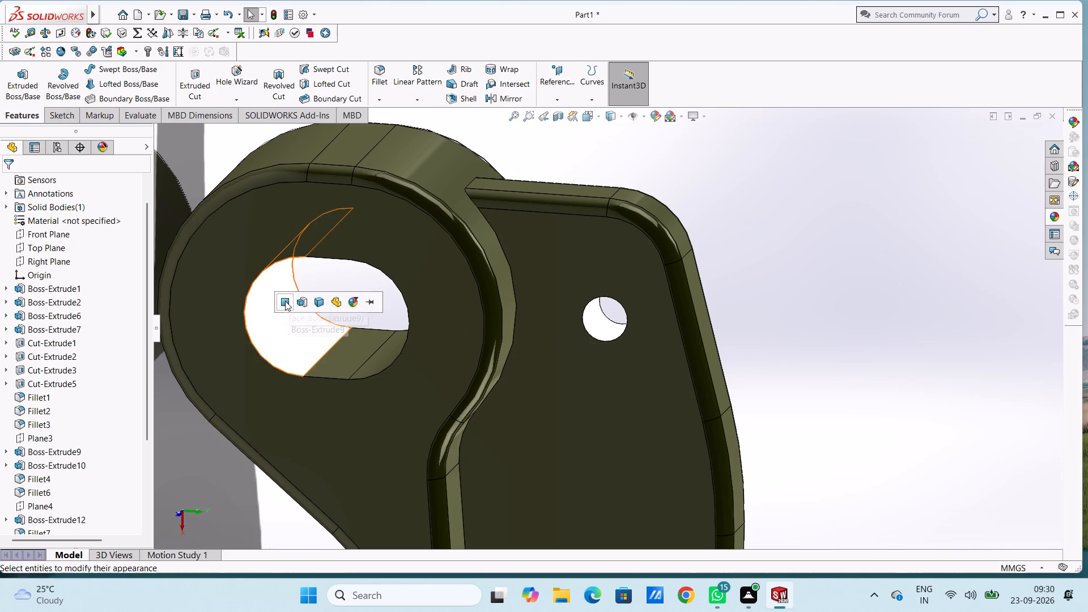
{"action": "left_click", "coordinate": [285, 301]}
{"action": "left_click", "coordinate": [1056, 215]}
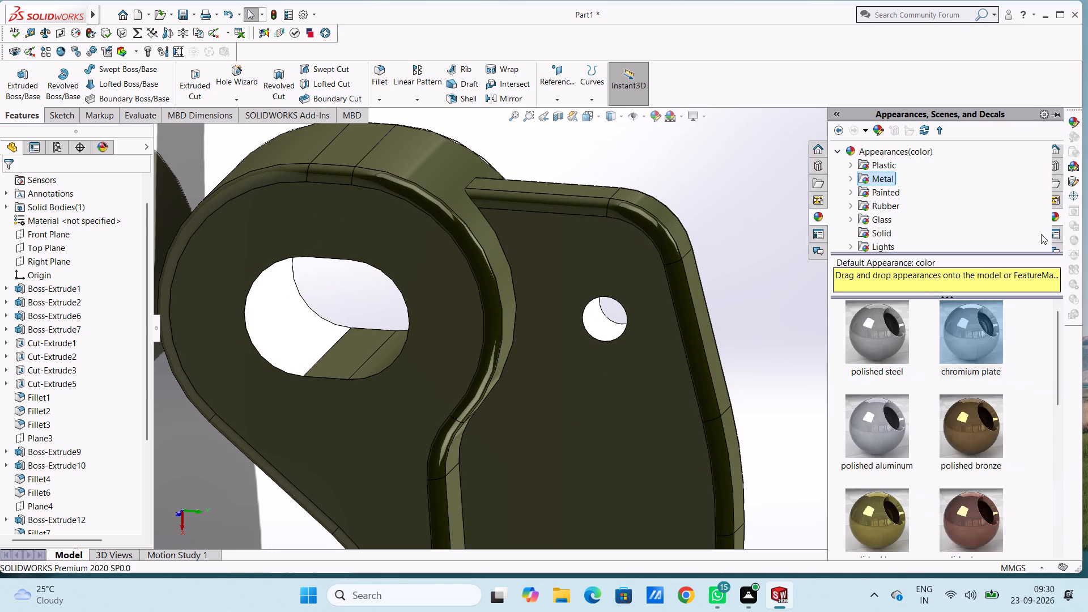
{"action": "left_click_drag", "start_coordinate": [967, 331], "coordinate": [348, 358]}
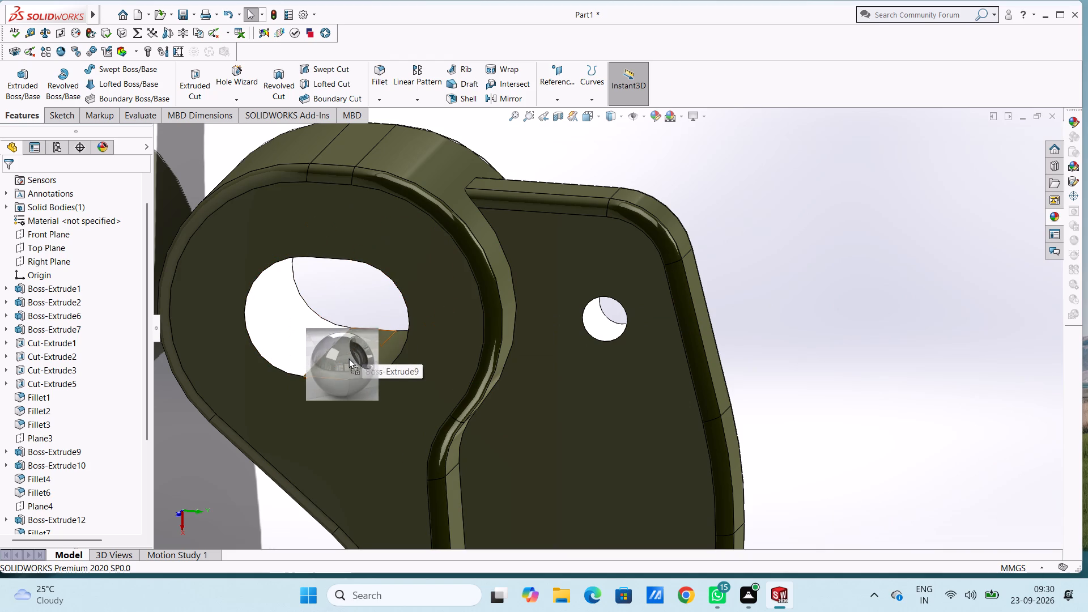
{"action": "left_click_drag", "start_coordinate": [348, 358], "coordinate": [349, 358]}
{"action": "left_click", "coordinate": [349, 358]}
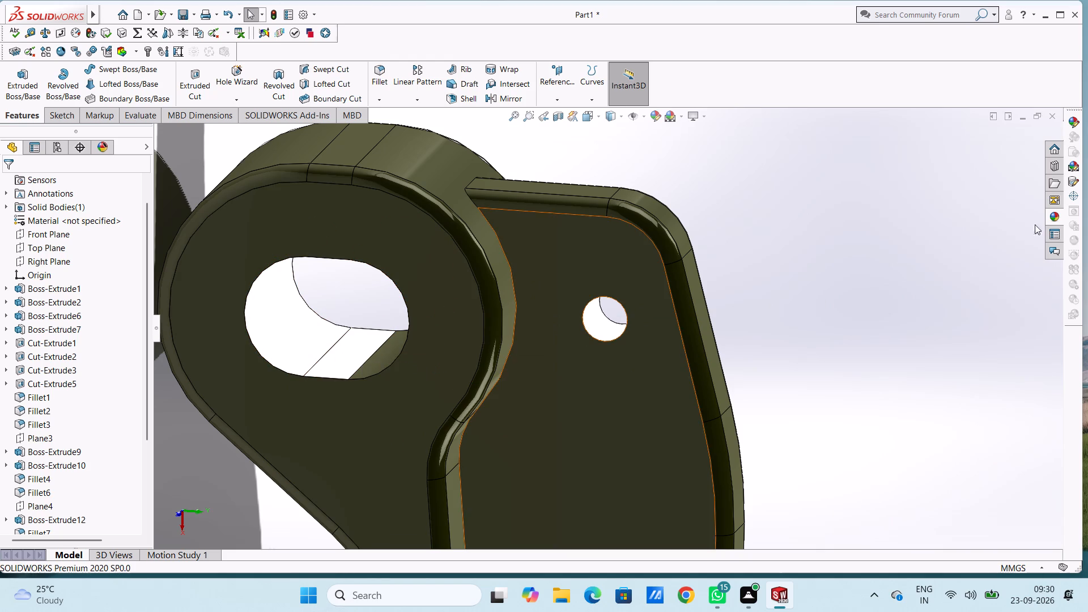
Apply chromium plate to the remaining rounded end face and flat wall of the same elongated lug hole.
{"action": "left_click", "coordinate": [1057, 215]}
{"action": "middle_click_drag", "start_coordinate": [321, 335], "coordinate": [324, 335]}
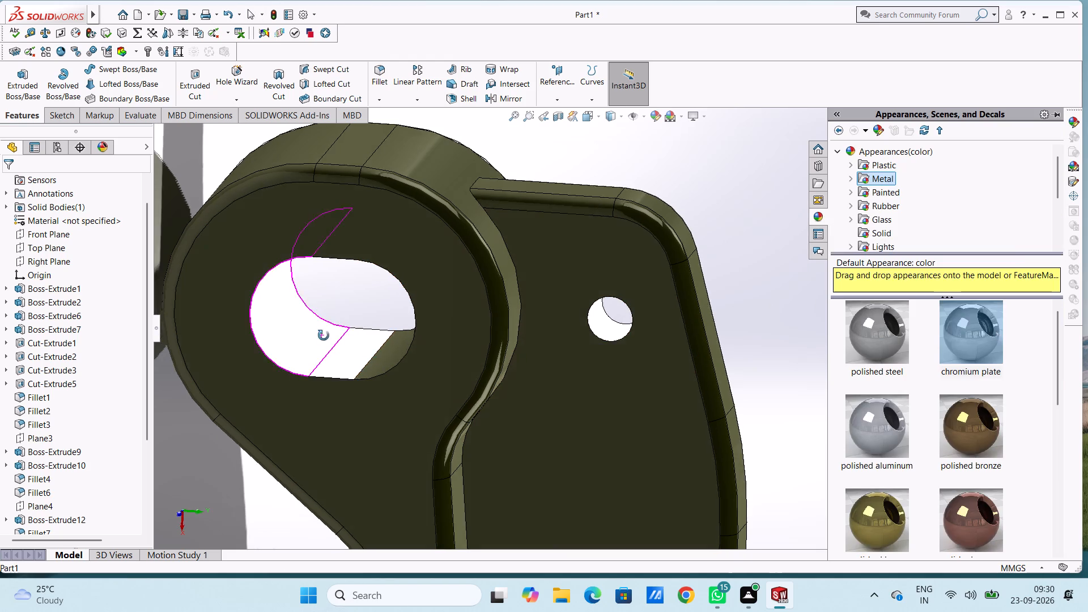
{"action": "middle_click_drag", "start_coordinate": [324, 335], "coordinate": [349, 299]}
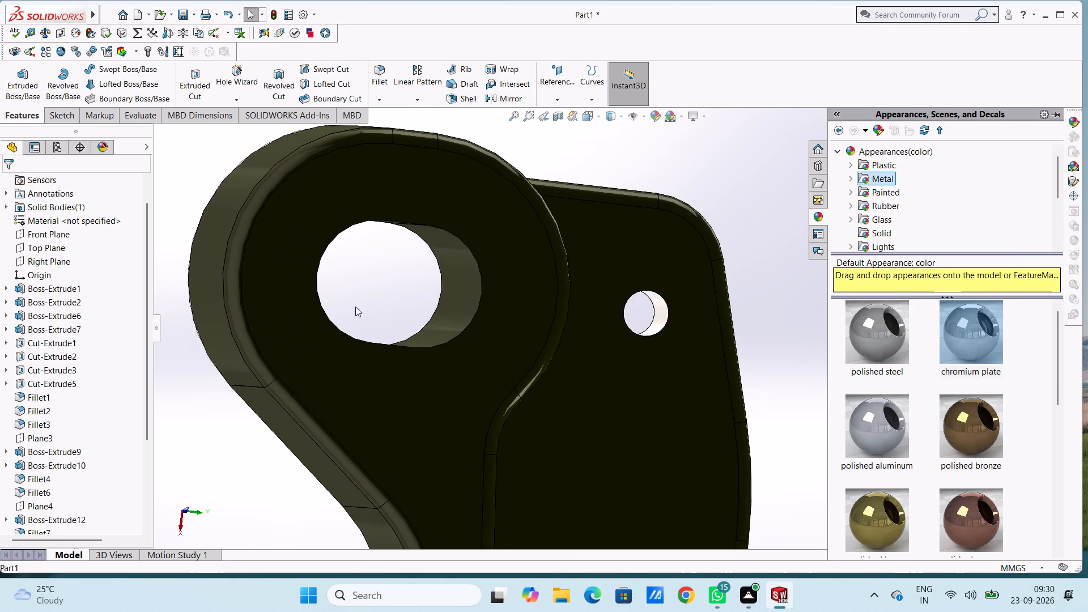
{"action": "left_click_drag", "start_coordinate": [966, 343], "coordinate": [453, 310]}
{"action": "left_click", "coordinate": [451, 309]}
{"action": "middle_click_drag", "start_coordinate": [440, 293], "coordinate": [406, 293]}
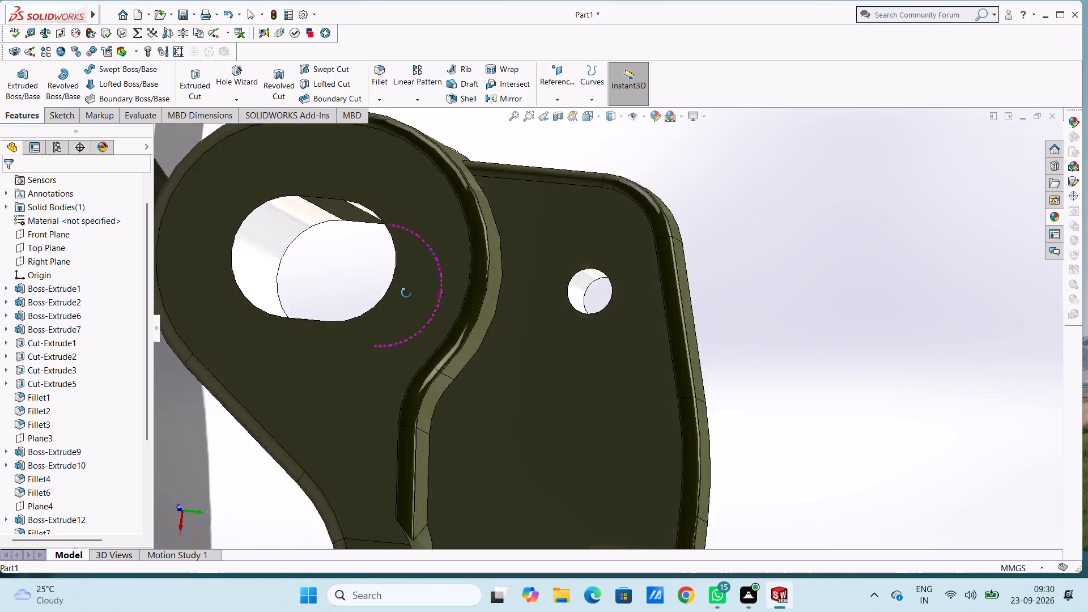
{"action": "middle_click_drag", "start_coordinate": [406, 293], "coordinate": [428, 280]}
{"action": "middle_click", "coordinate": [430, 278]}
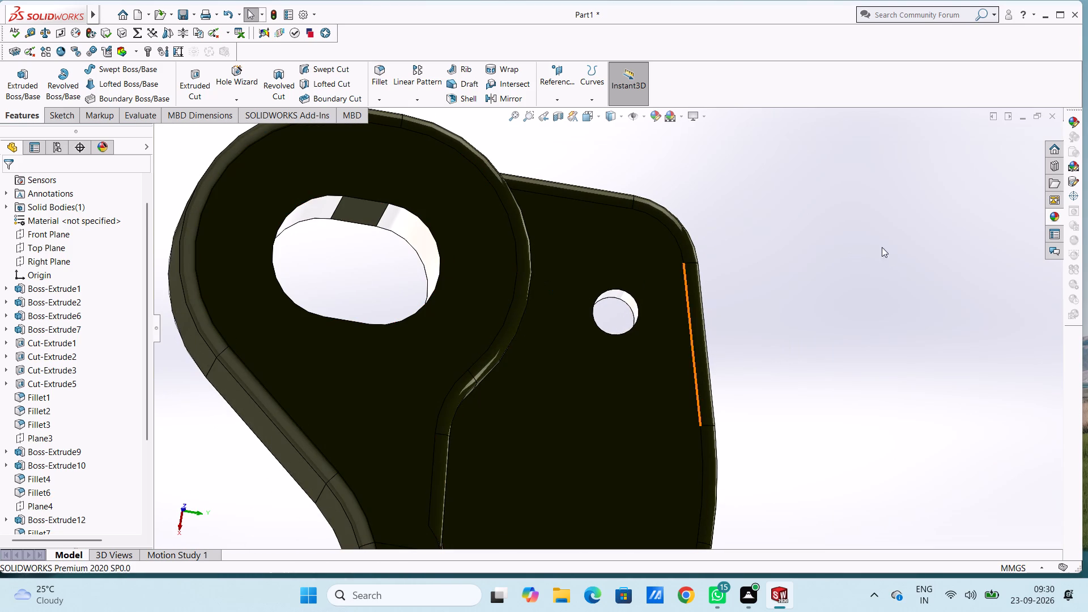
{"action": "left_click", "coordinate": [1051, 217]}
{"action": "left_click_drag", "start_coordinate": [964, 346], "coordinate": [426, 252]}
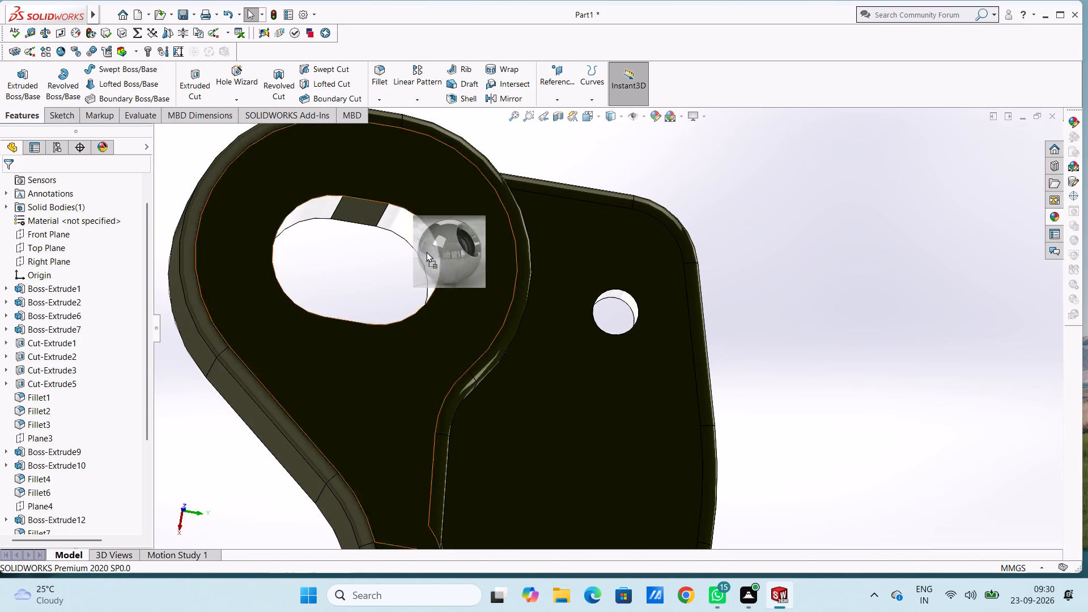
{"action": "left_click_drag", "start_coordinate": [426, 252], "coordinate": [367, 214]}
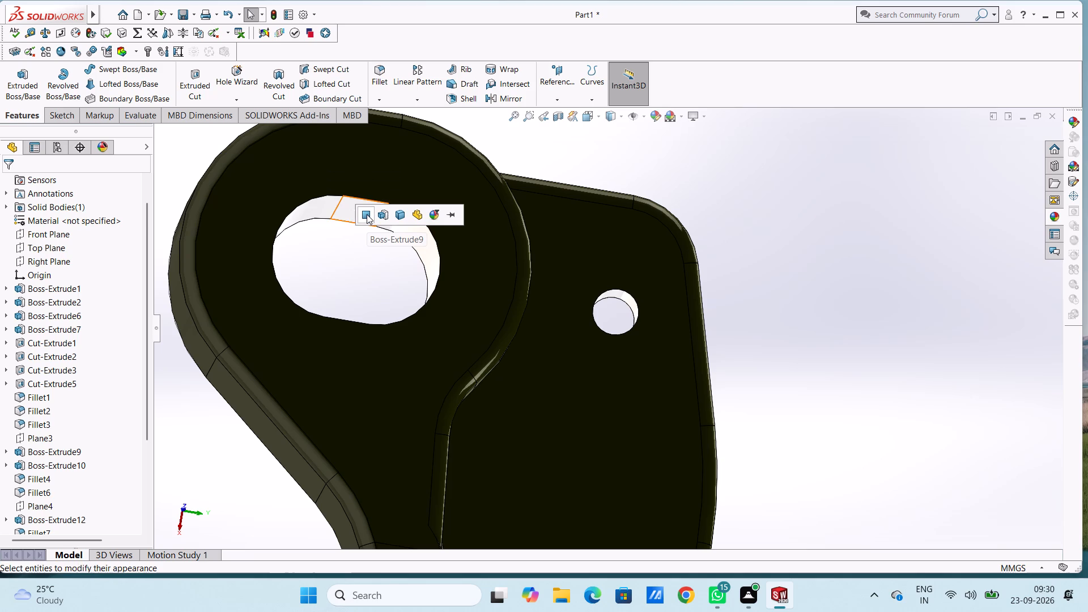
{"action": "left_click", "coordinate": [367, 214]}
{"action": "left_click", "coordinate": [855, 283]}
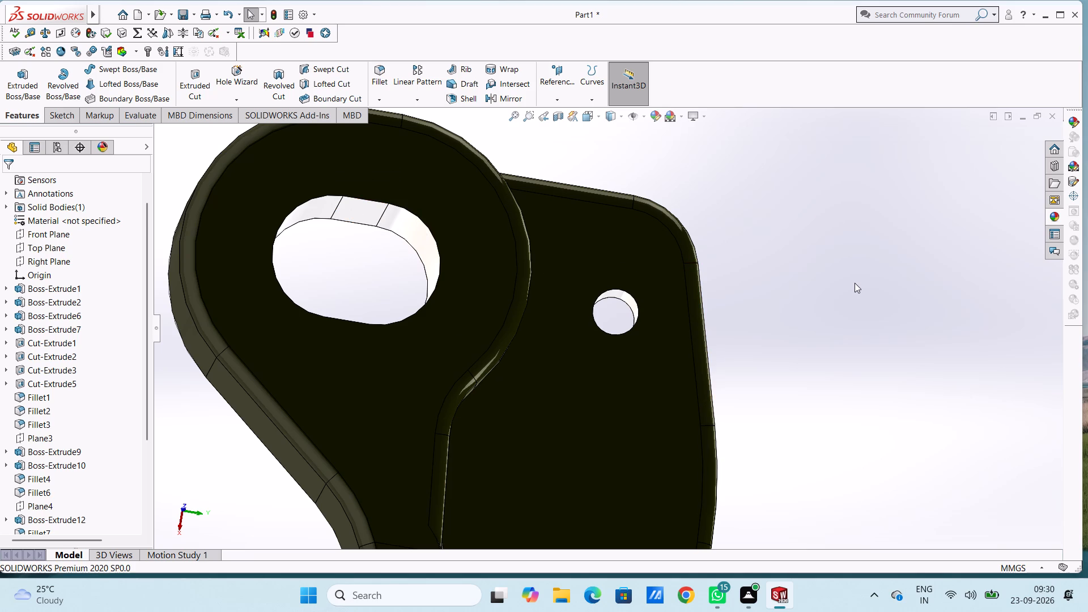
Show the whole part in isometric view and save it as a SOLIDWORKS part named "steering pivot bracket" in Documents.
{"action": "key", "text": "ctrl+7"}
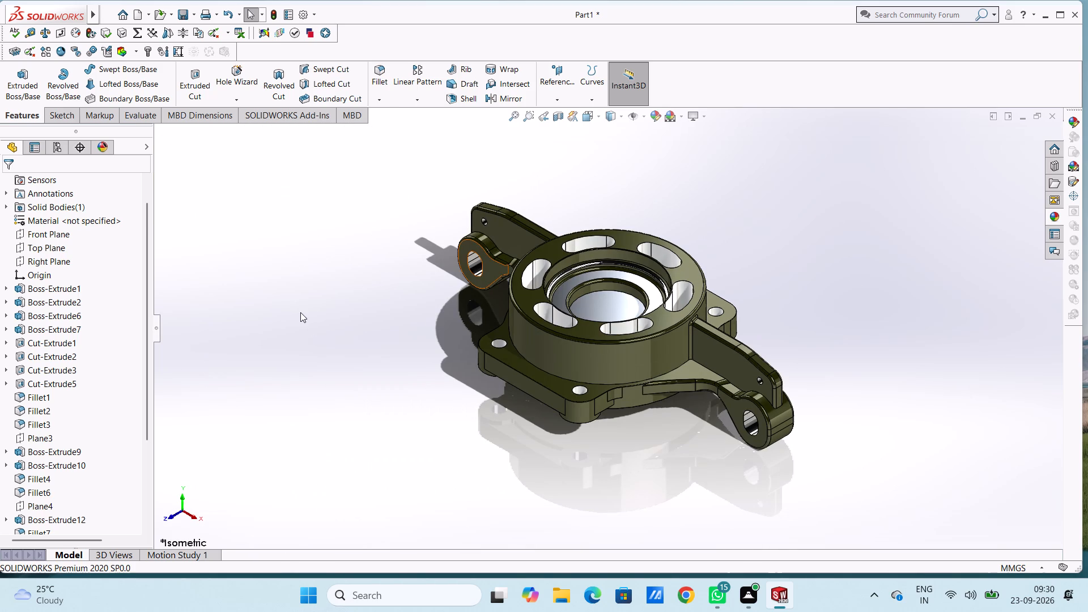
{"action": "key", "text": "ctrl+s"}
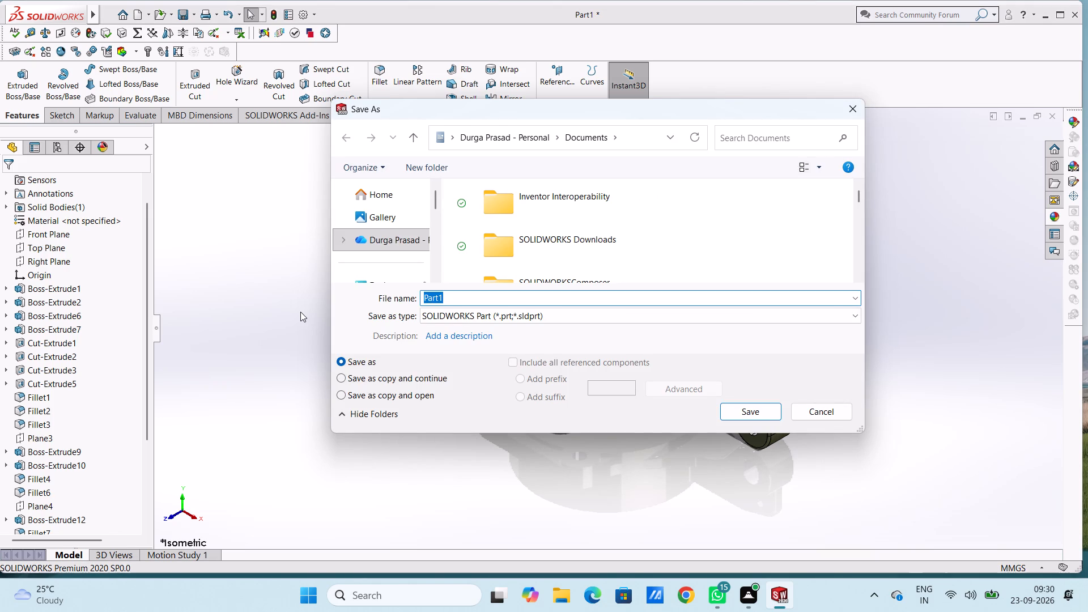
{"action": "type", "text": "steering"}
{"action": "key", "text": "space"}
{"action": "type", "text": "pivot bracket"}
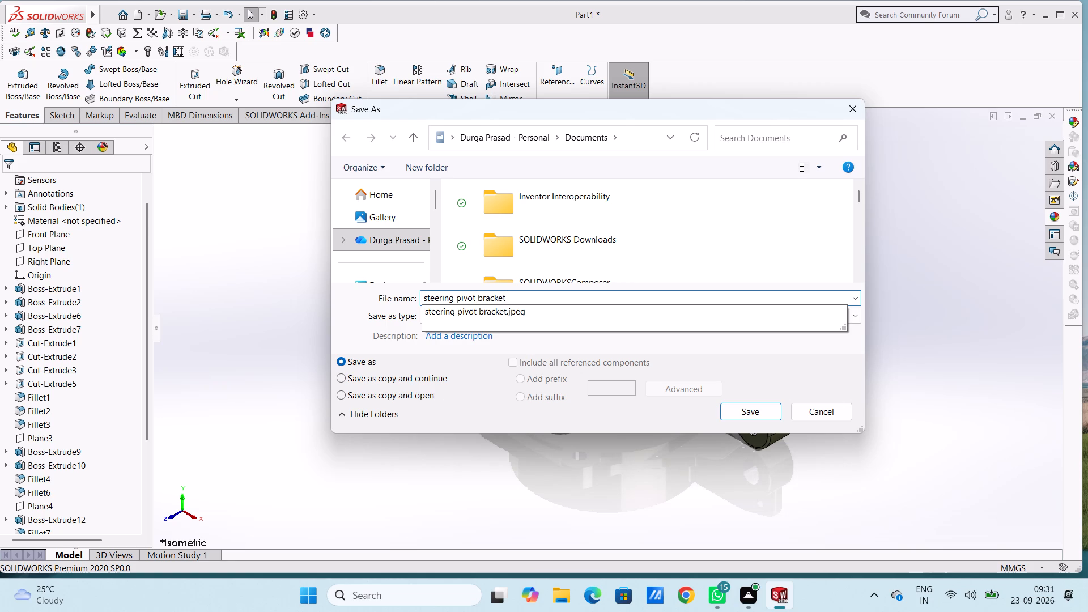
{"action": "left_click", "coordinate": [738, 419]}
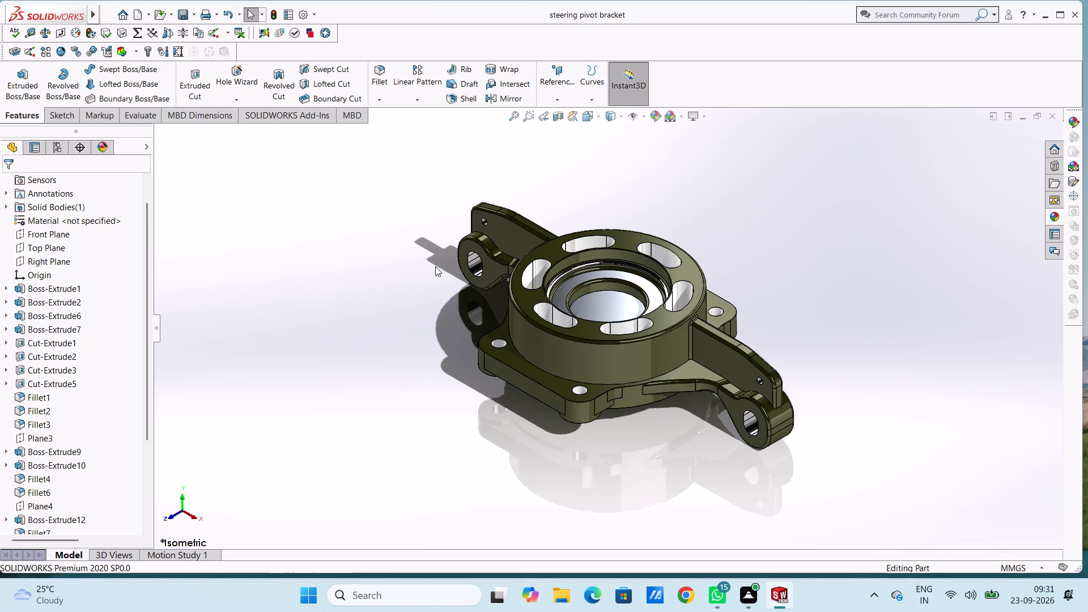
Save a copy of the steering pivot bracket in Adobe Portable Document Format (*.pdf) under the same name in Documents.
{"action": "left_click", "coordinate": [192, 12]}
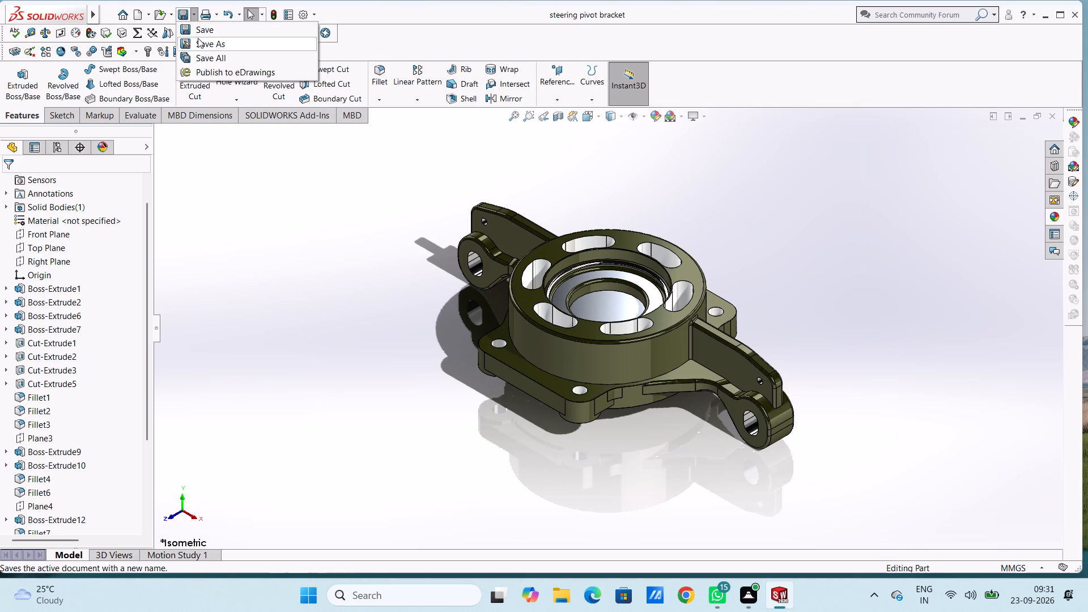
{"action": "left_click", "coordinate": [198, 40]}
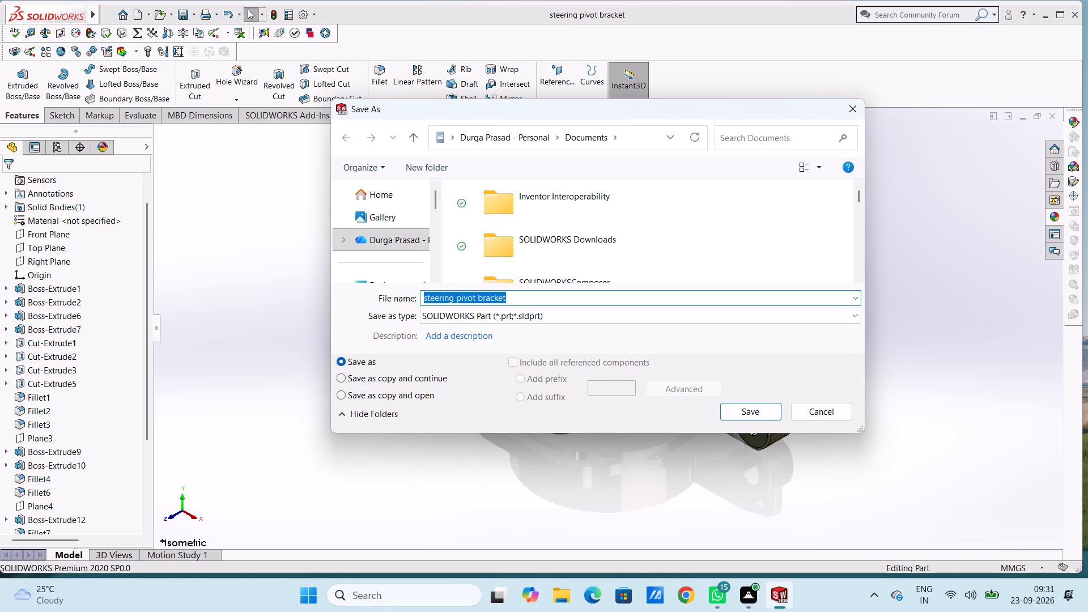
{"action": "left_click", "coordinate": [563, 313]}
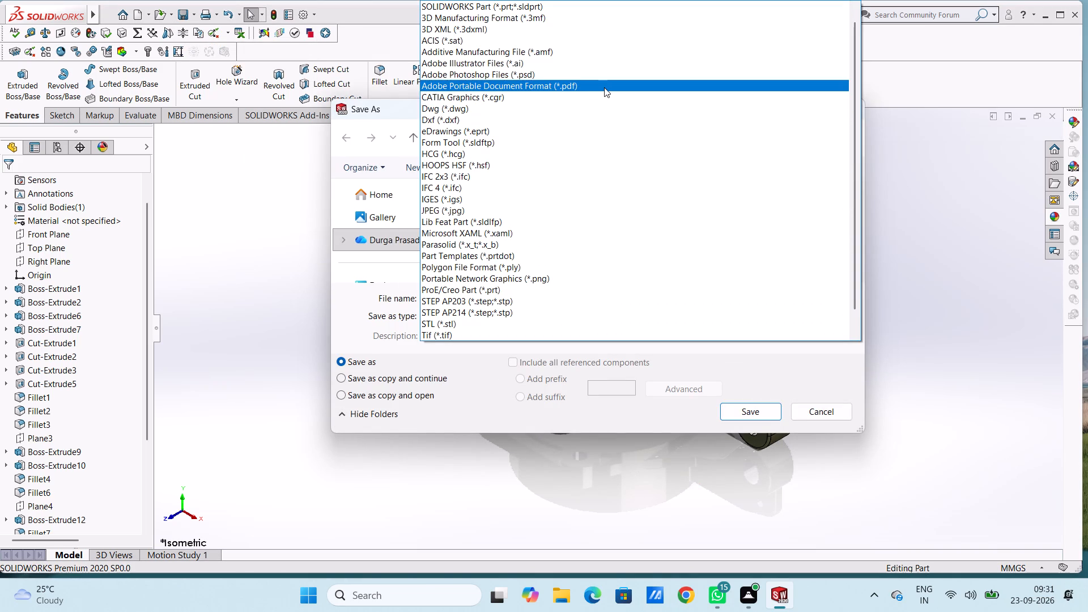
{"action": "left_click", "coordinate": [604, 87]}
{"action": "left_click", "coordinate": [750, 441]}
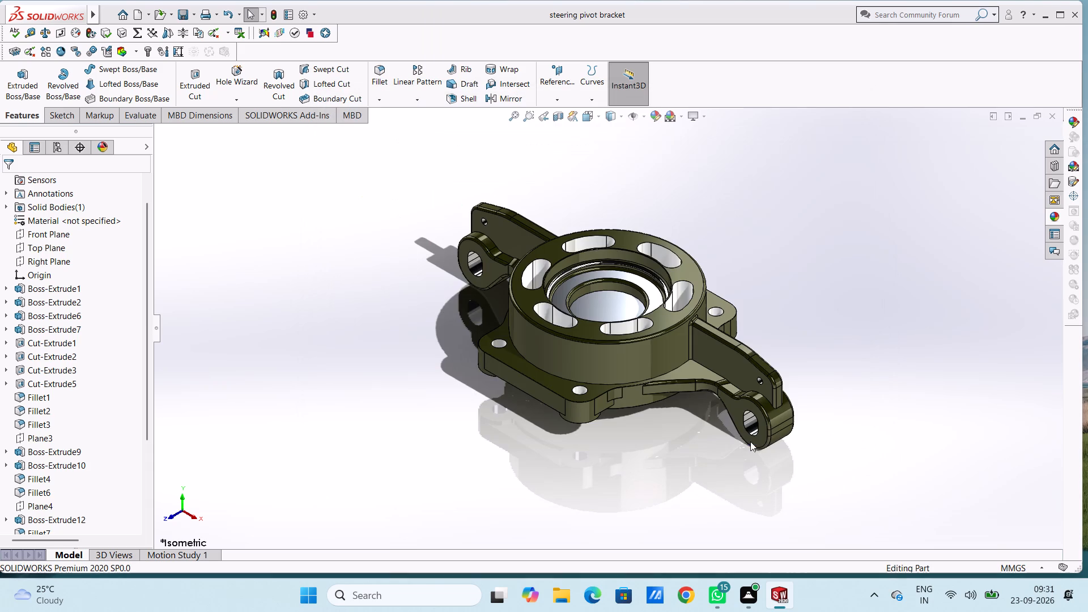
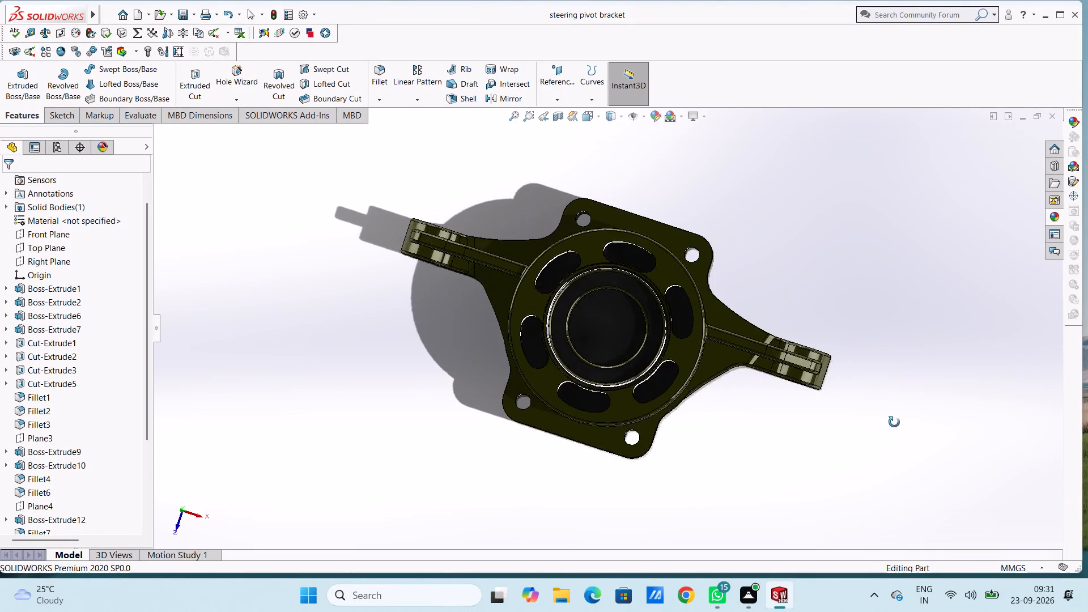
Examine the bracket from all sides, checking the ring slots, central recess, mounting holes and arm lugs.
{"action": "middle_click_drag", "start_coordinate": [391, 339], "coordinate": [406, 377]}
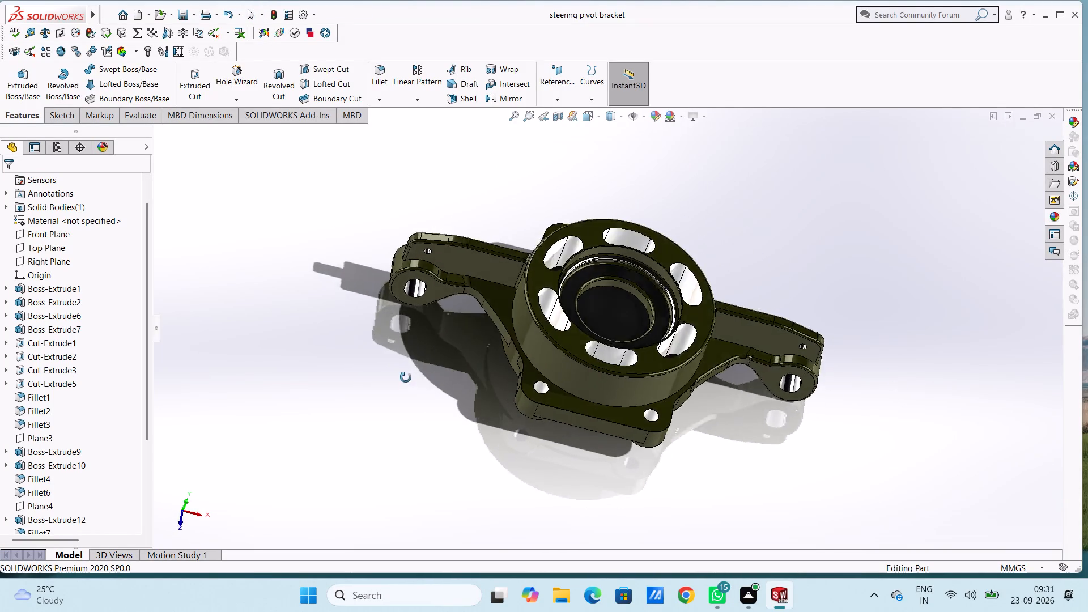
{"action": "middle_click_drag", "start_coordinate": [406, 377], "coordinate": [434, 443]}
{"action": "middle_click_drag", "start_coordinate": [392, 357], "coordinate": [398, 362]}
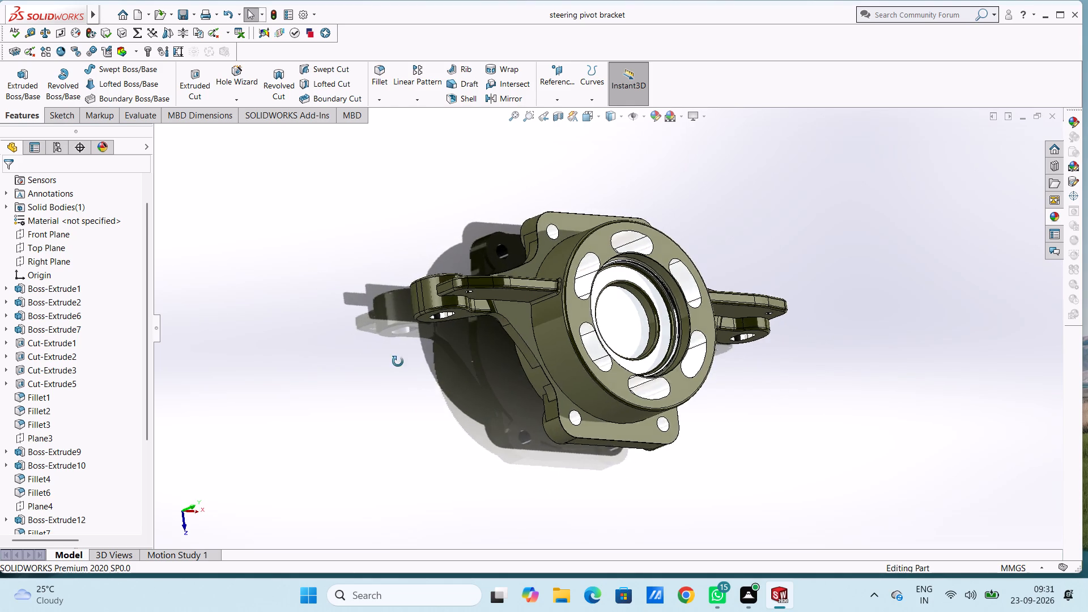
{"action": "middle_click_drag", "start_coordinate": [398, 362], "coordinate": [744, 574]}
{"action": "middle_click_drag", "start_coordinate": [366, 378], "coordinate": [637, 381]}
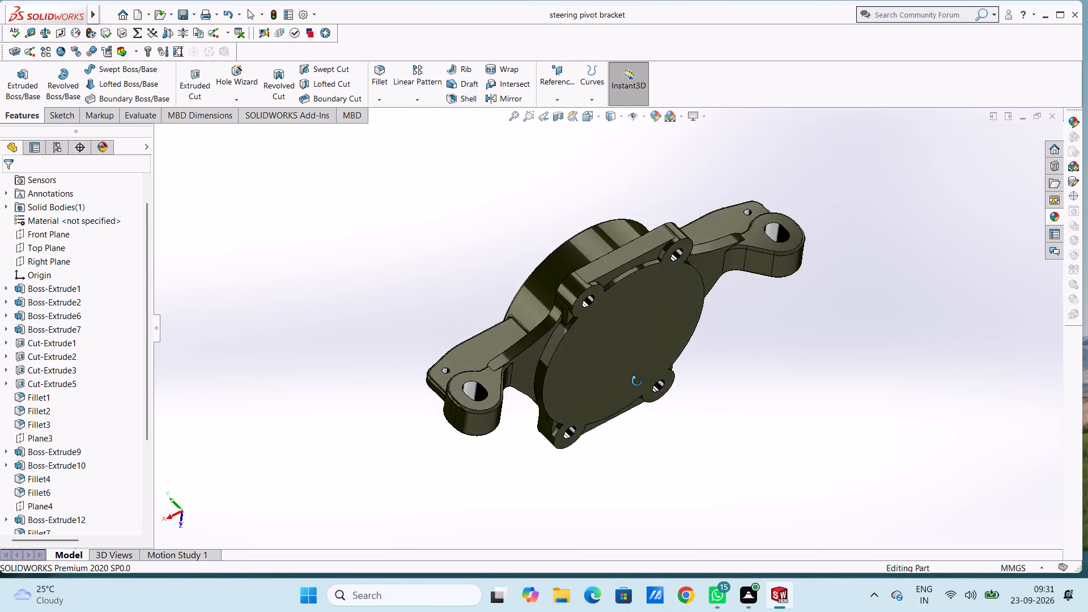
{"action": "middle_click_drag", "start_coordinate": [637, 381], "coordinate": [329, 375]}
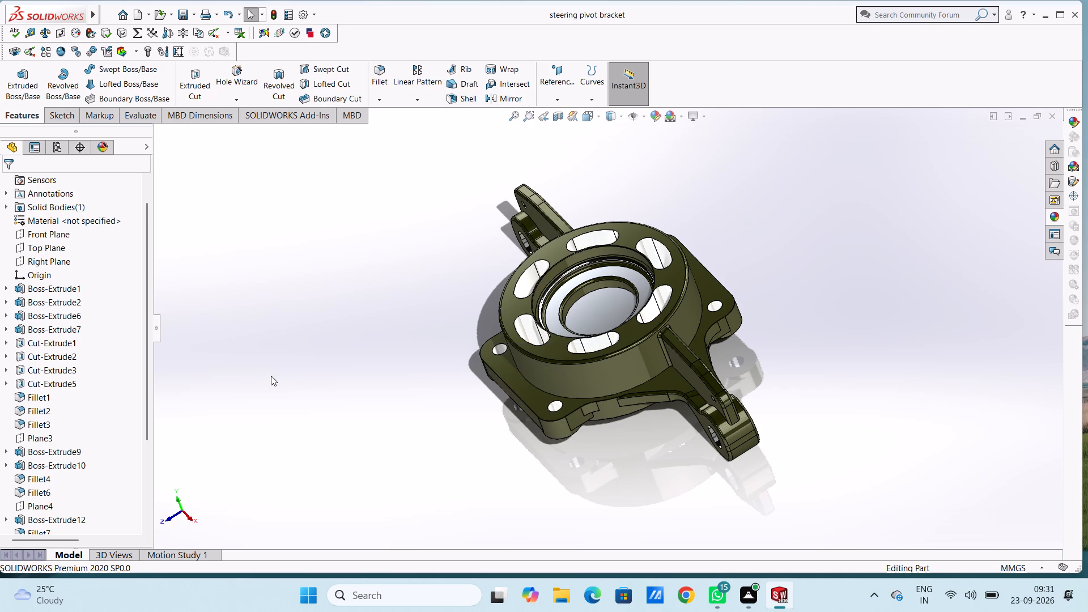
{"action": "middle_click_drag", "start_coordinate": [430, 282], "coordinate": [435, 288]}
{"action": "middle_click_drag", "start_coordinate": [435, 288], "coordinate": [461, 405]}
{"action": "middle_click_drag", "start_coordinate": [399, 214], "coordinate": [331, 267]}
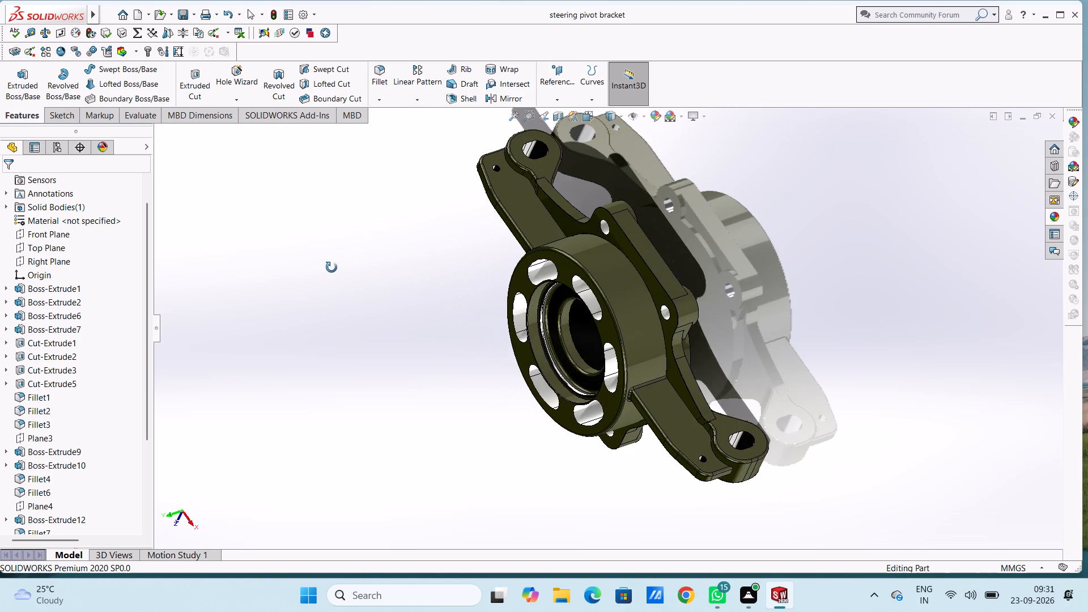
{"action": "middle_click_drag", "start_coordinate": [331, 267], "coordinate": [591, 275]}
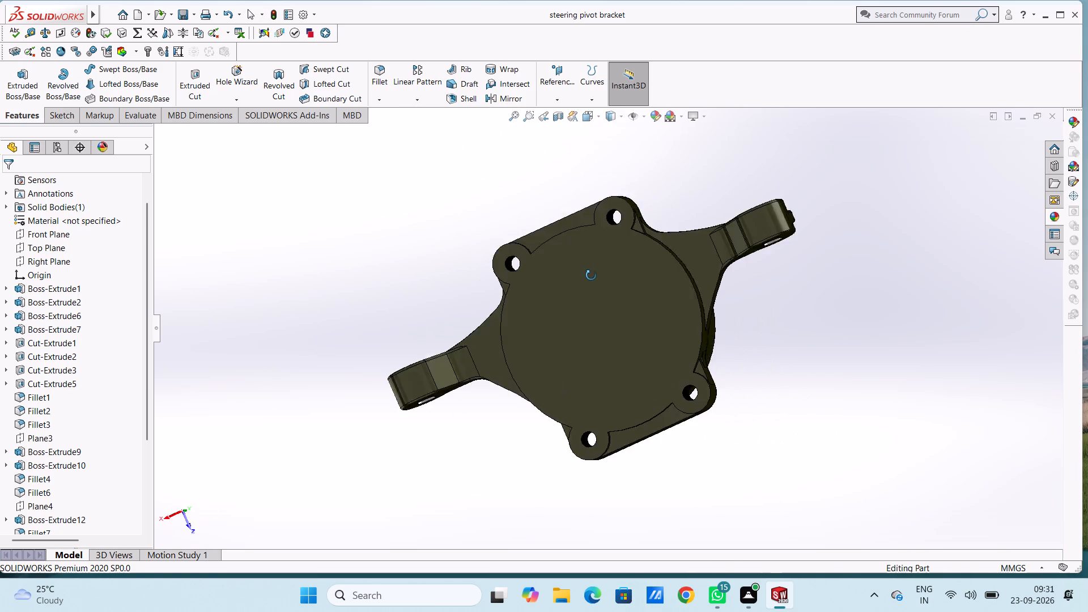
{"action": "middle_click_drag", "start_coordinate": [591, 275], "coordinate": [439, 185]}
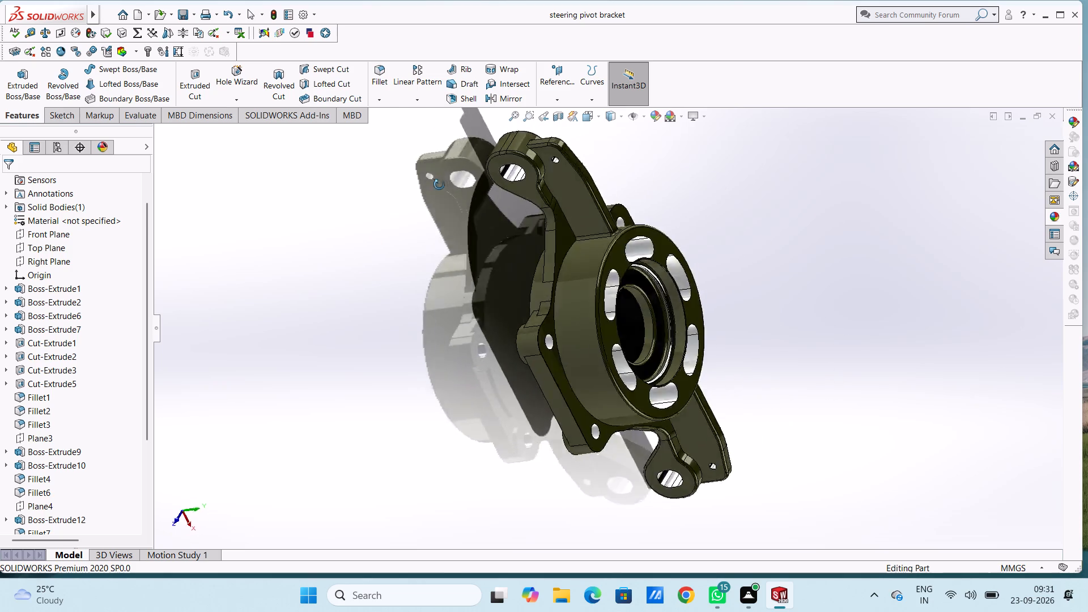
{"action": "middle_click_drag", "start_coordinate": [439, 185], "coordinate": [397, 173]}
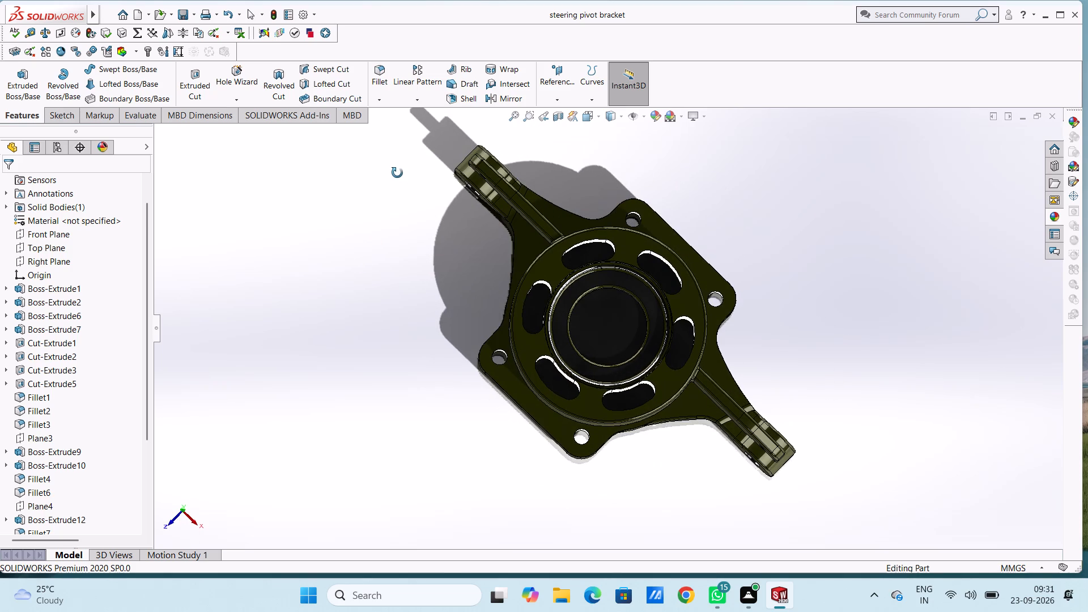
{"action": "middle_click_drag", "start_coordinate": [397, 173], "coordinate": [394, 172]}
{"action": "middle_click_drag", "start_coordinate": [393, 171], "coordinate": [391, 137]}
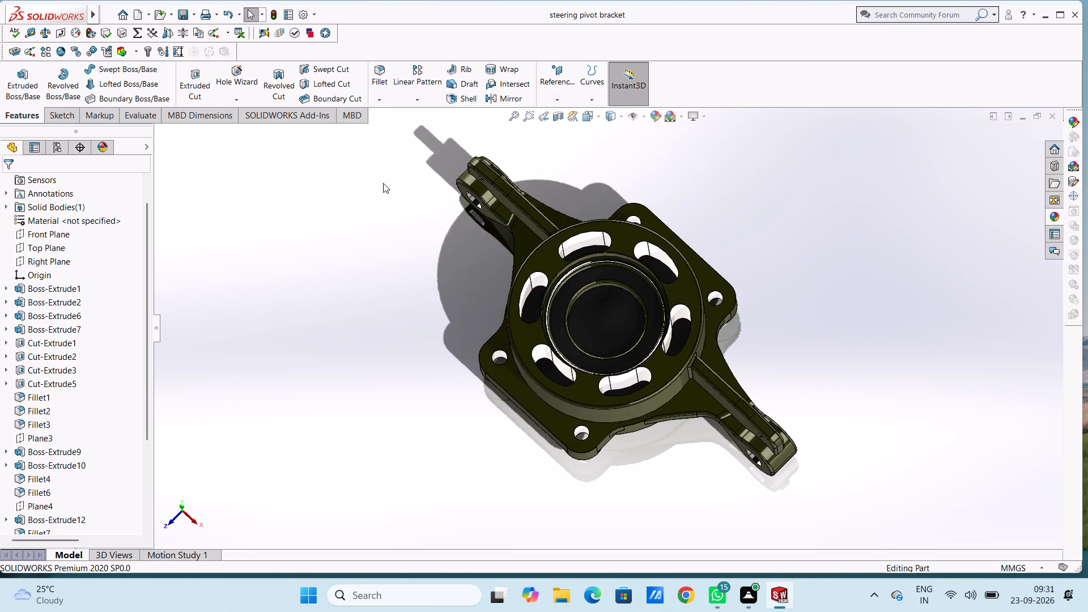
Apply chromium plate to the whole Cut-Extrude1 feature, which forms the curved slot in the ring's top face.
{"action": "scroll", "coordinate": [563, 256], "scroll_direction": "down", "scroll_amount": 3}
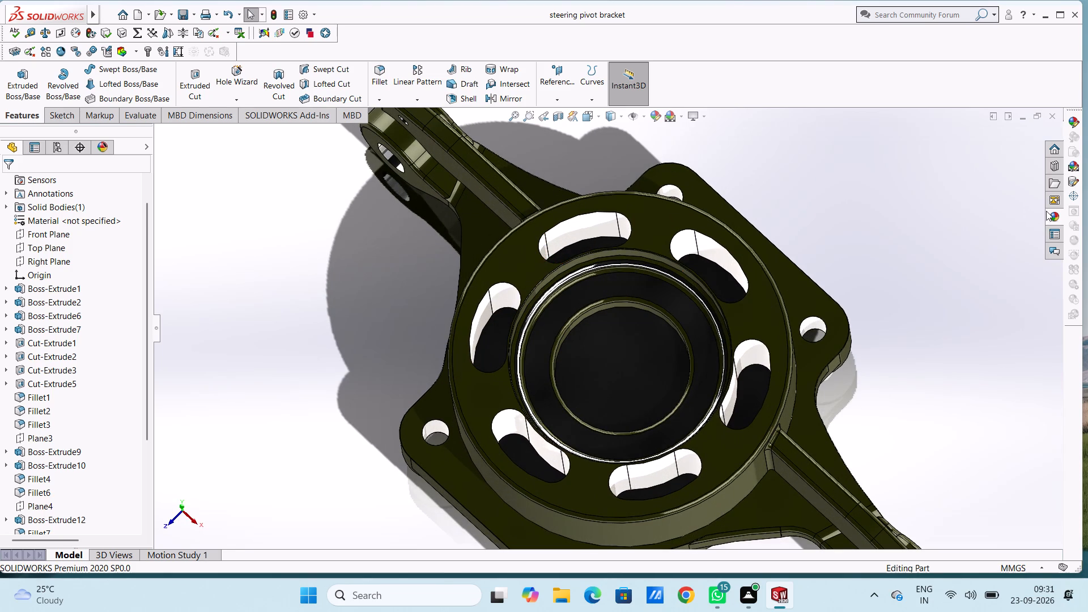
{"action": "left_click", "coordinate": [1055, 220]}
{"action": "left_click_drag", "start_coordinate": [977, 347], "coordinate": [731, 287]}
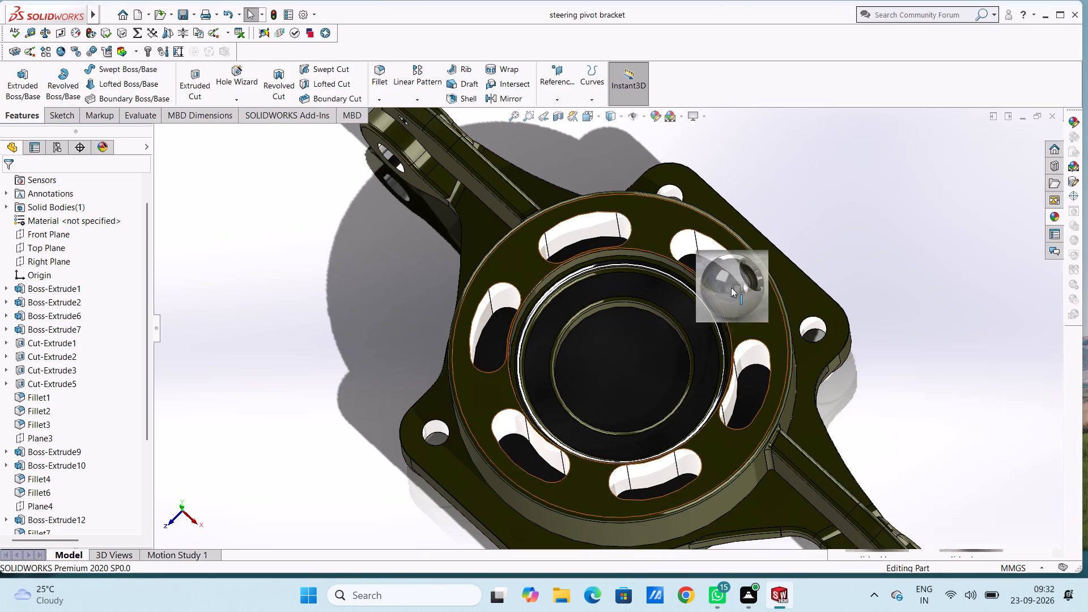
{"action": "left_click_drag", "start_coordinate": [731, 287], "coordinate": [711, 273]}
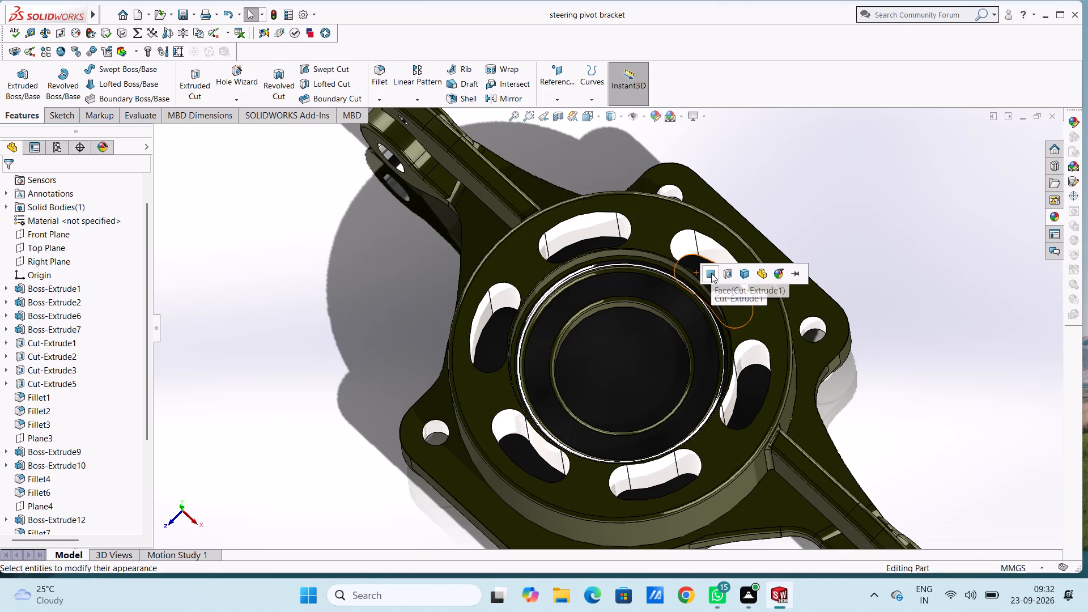
{"action": "left_click", "coordinate": [727, 272]}
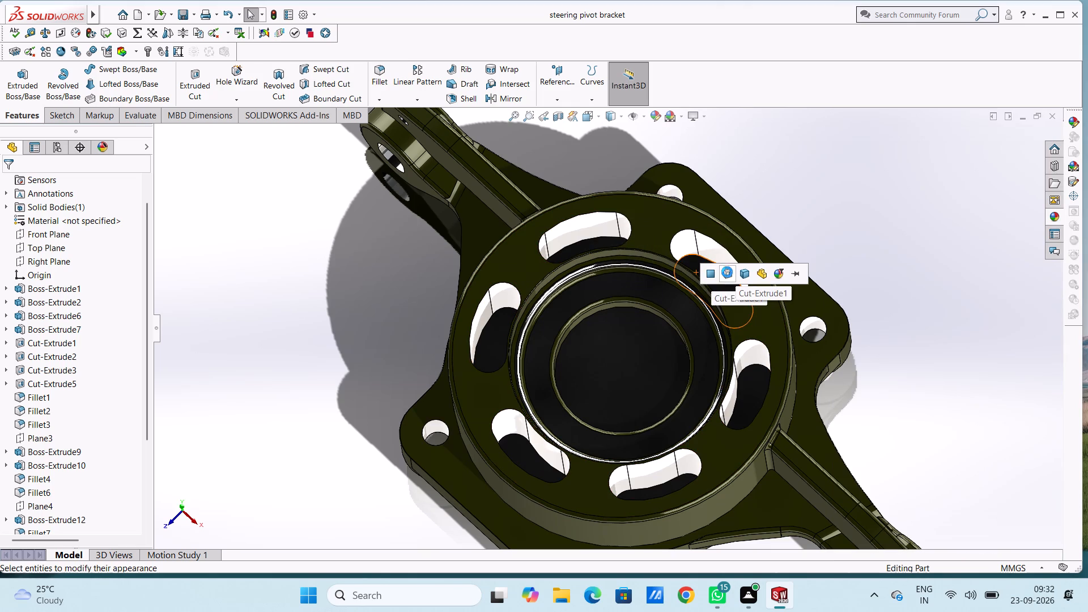
{"action": "left_click", "coordinate": [713, 272]}
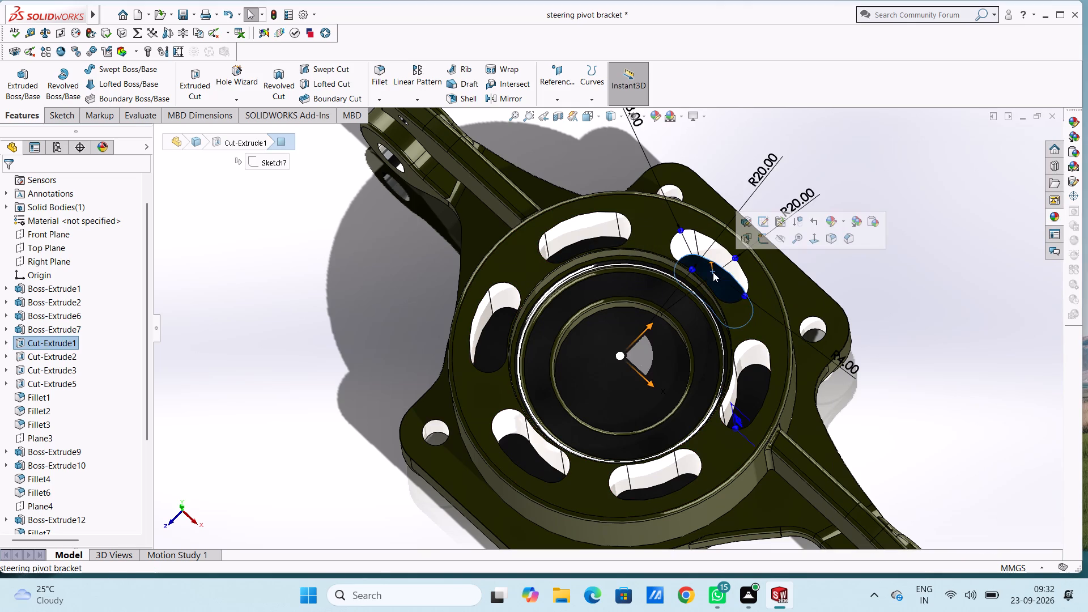
{"action": "left_click", "coordinate": [938, 256]}
Inspect the ring's curved slots and central recess from several angles, and return the whole bracket to isometric view.
{"action": "middle_click_drag", "start_coordinate": [882, 235], "coordinate": [891, 280]}
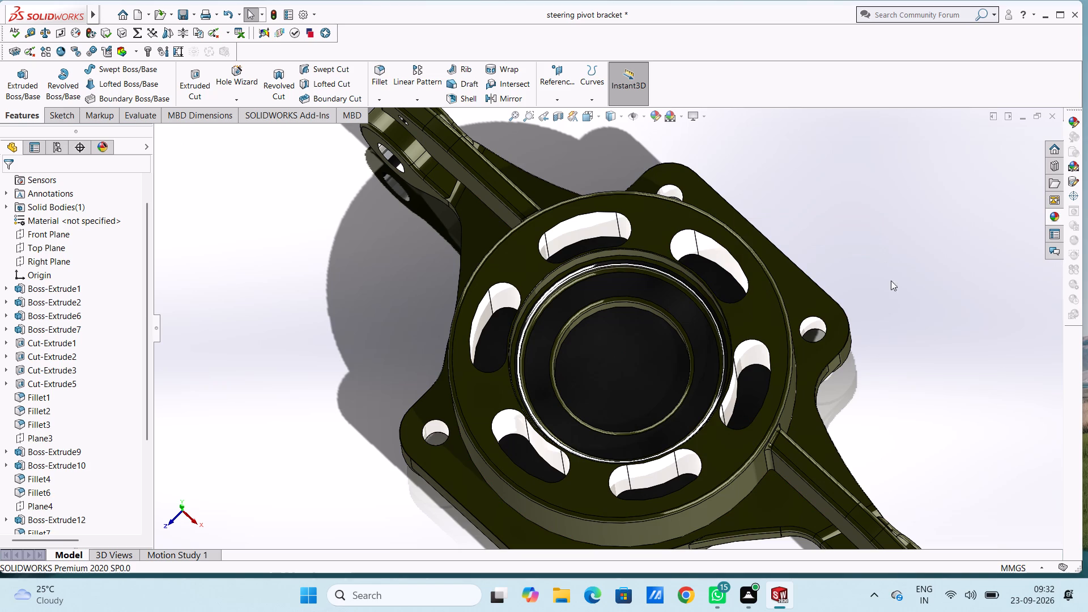
{"action": "middle_click_drag", "start_coordinate": [891, 280], "coordinate": [902, 373]}
{"action": "middle_click_drag", "start_coordinate": [911, 274], "coordinate": [917, 320]}
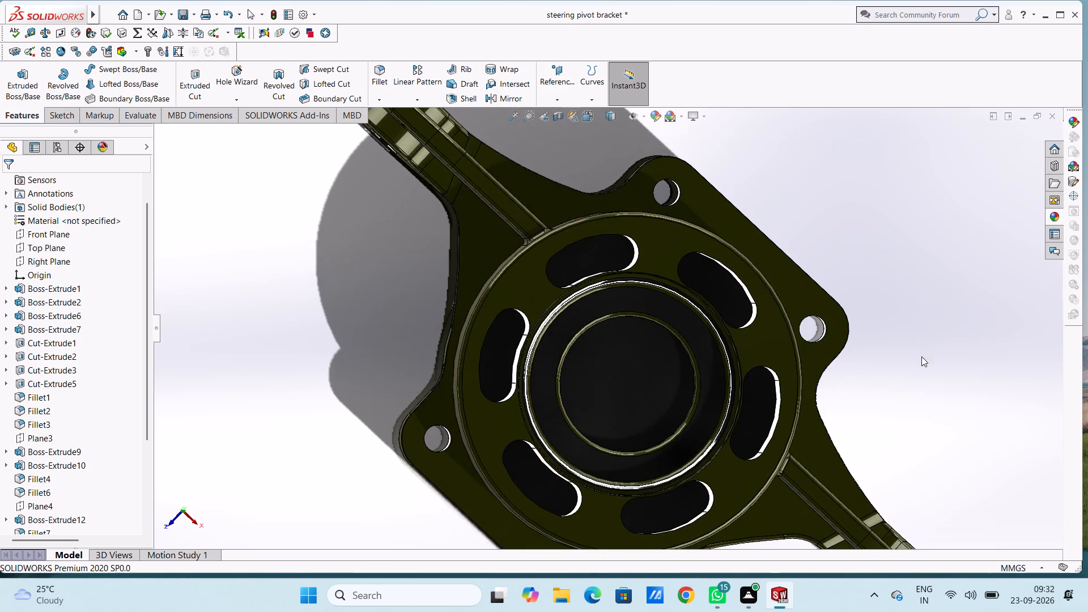
{"action": "middle_click_drag", "start_coordinate": [916, 362], "coordinate": [906, 260]}
{"action": "middle_click_drag", "start_coordinate": [895, 263], "coordinate": [878, 281]}
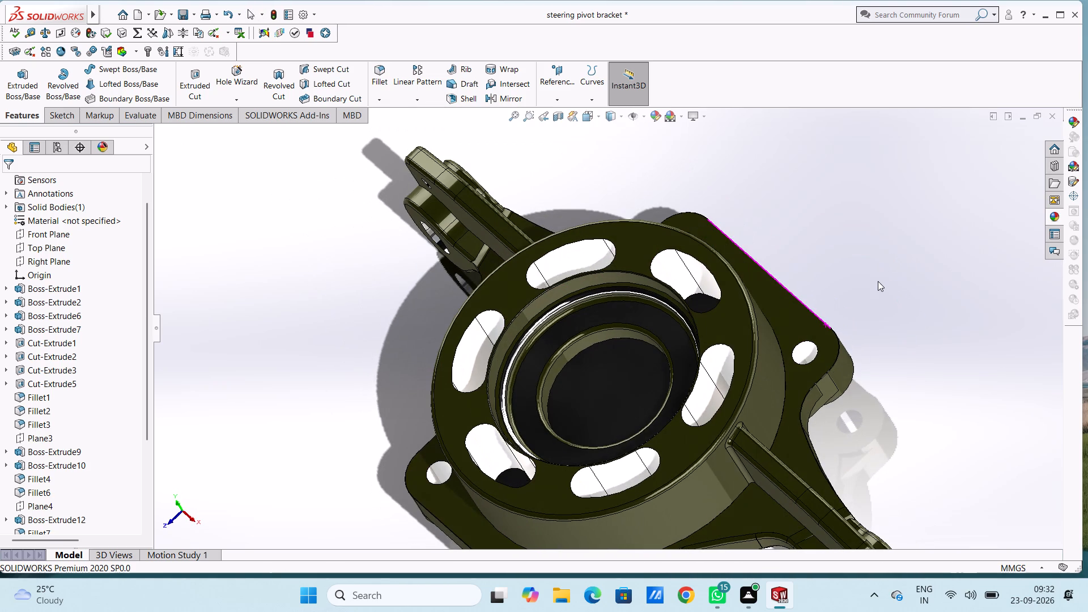
{"action": "key", "text": "ctrl+7"}
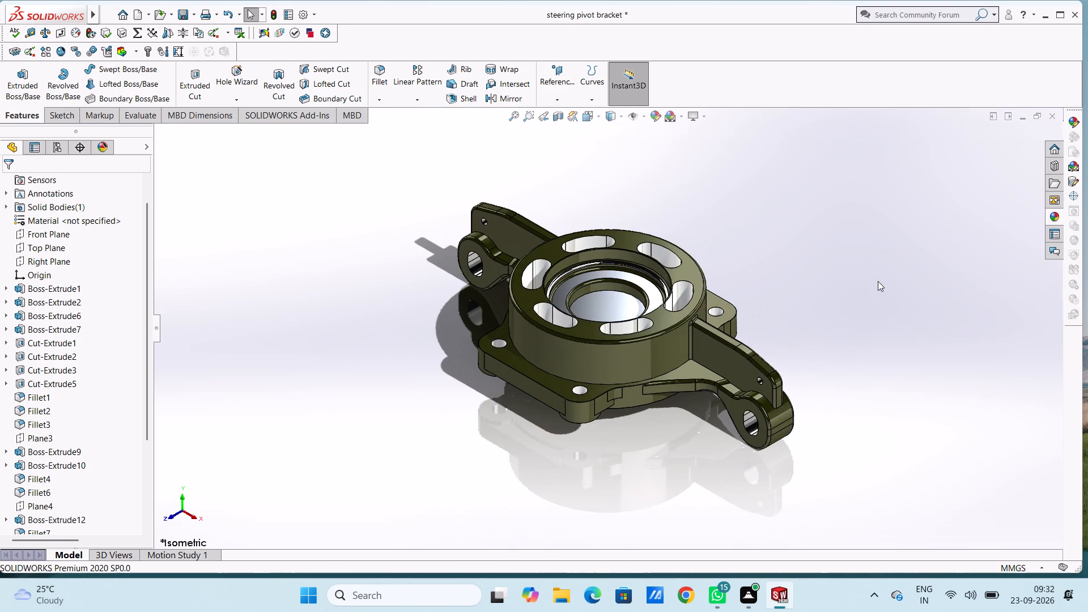
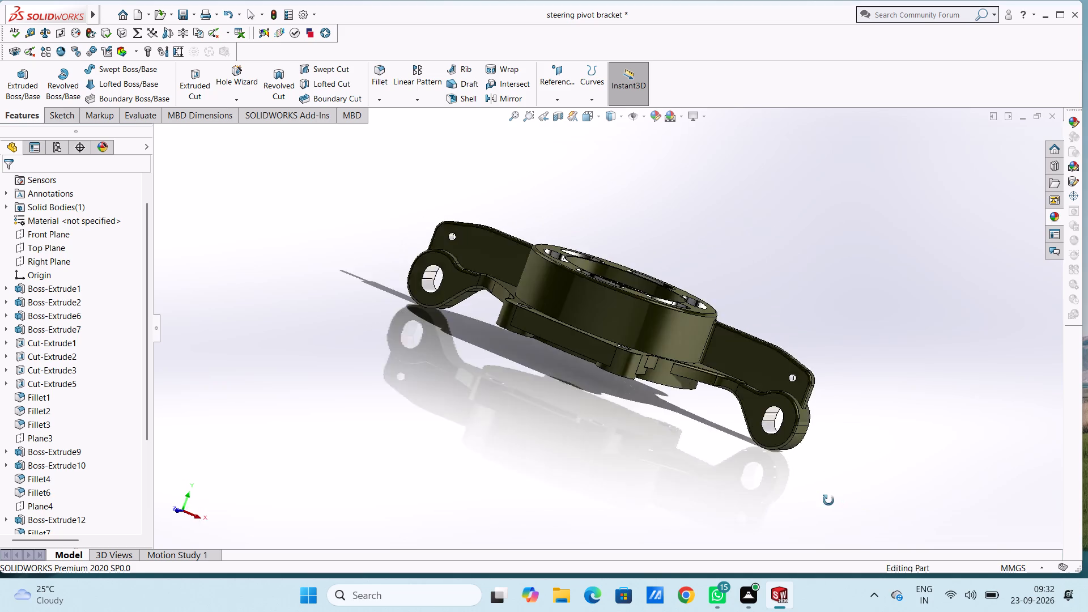
Add a 1 mm fillet along the curved edge where one arm's side plate meets the rounded hole lug.
{"action": "scroll", "coordinate": [804, 375], "scroll_direction": "down", "scroll_amount": 6}
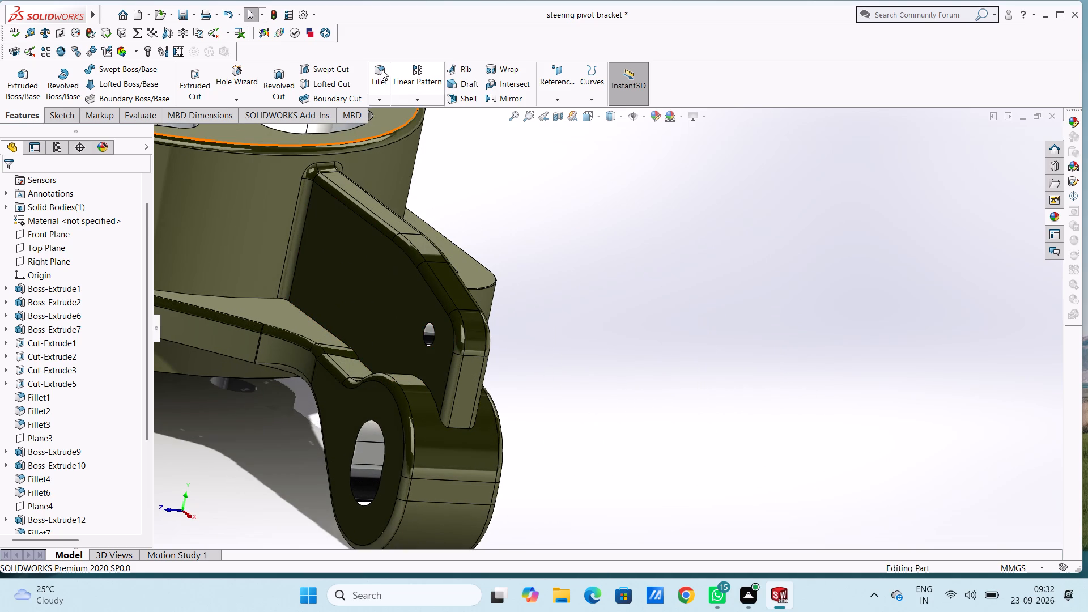
{"action": "left_click", "coordinate": [382, 70]}
{"action": "left_click", "coordinate": [316, 318]}
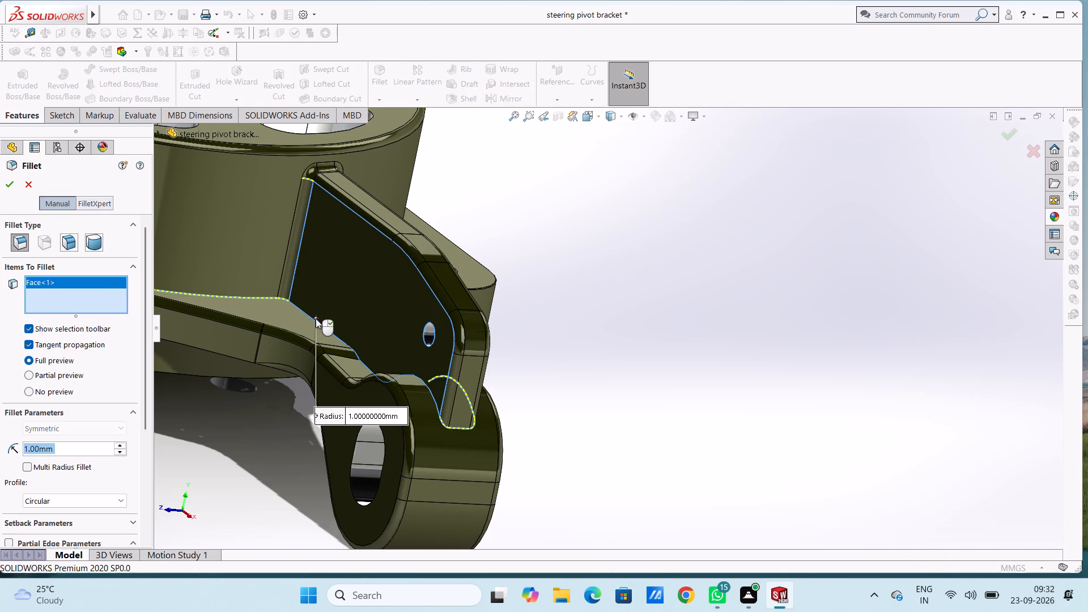
{"action": "type", "text": "0.1"}
{"action": "key", "text": "Return"}
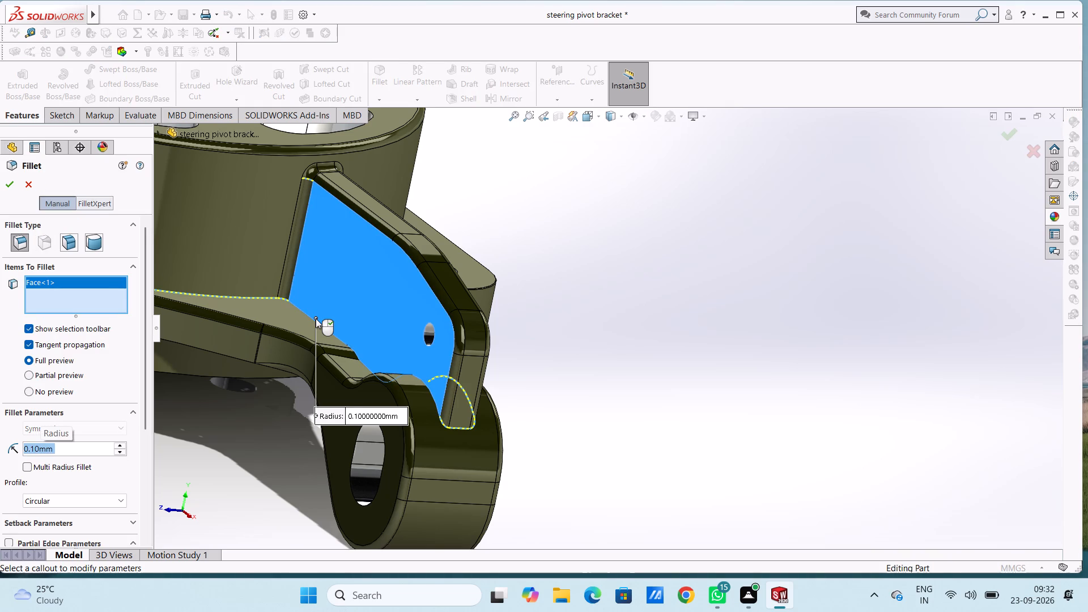
{"action": "left_click", "coordinate": [362, 290]}
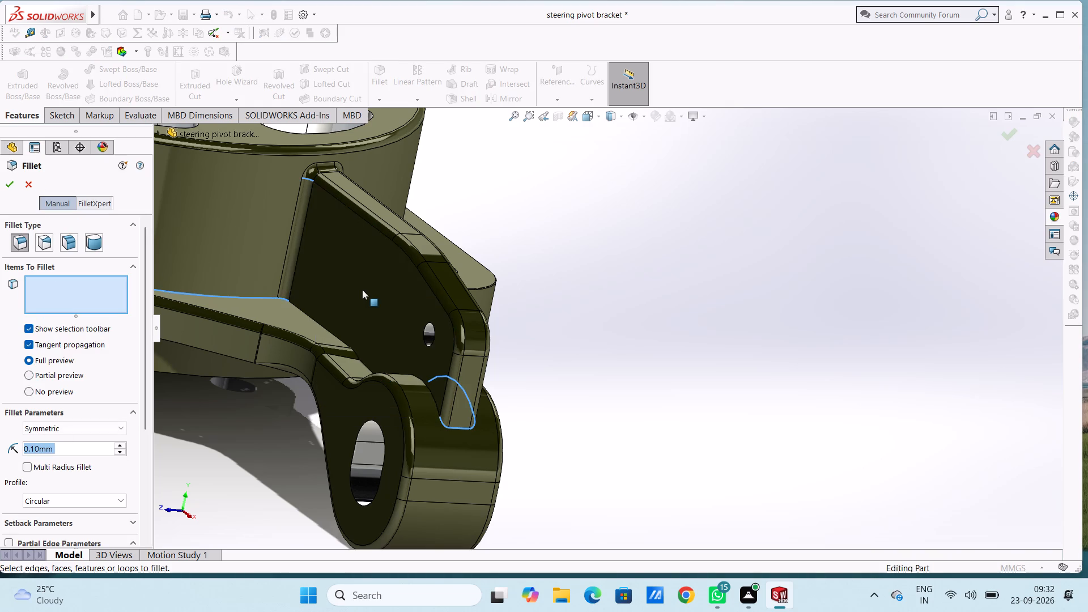
{"action": "left_click", "coordinate": [462, 427]}
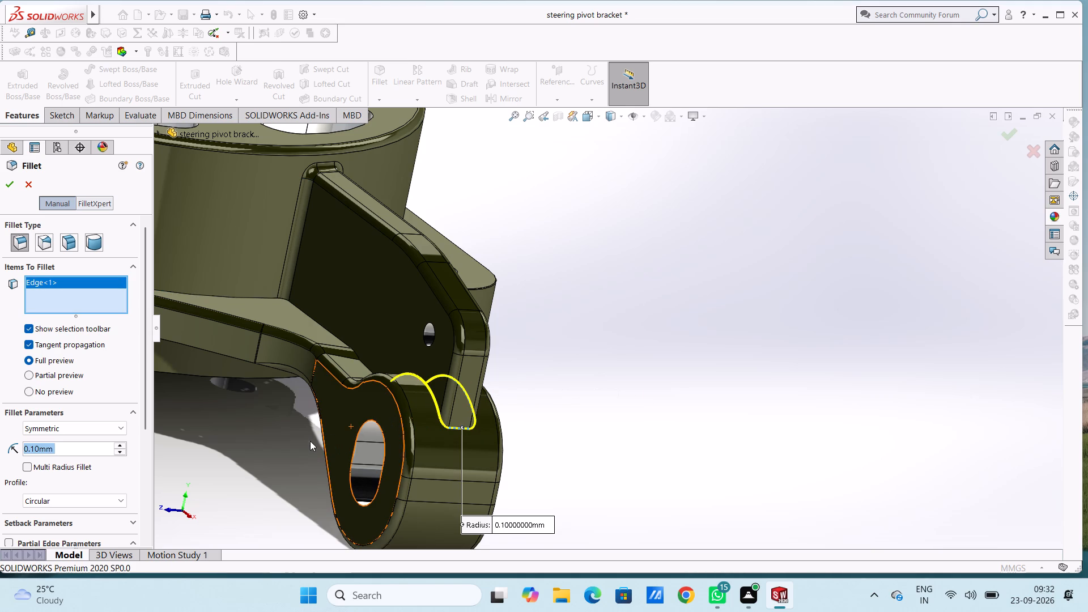
{"action": "key", "text": "1"}
{"action": "key", "text": "Return"}
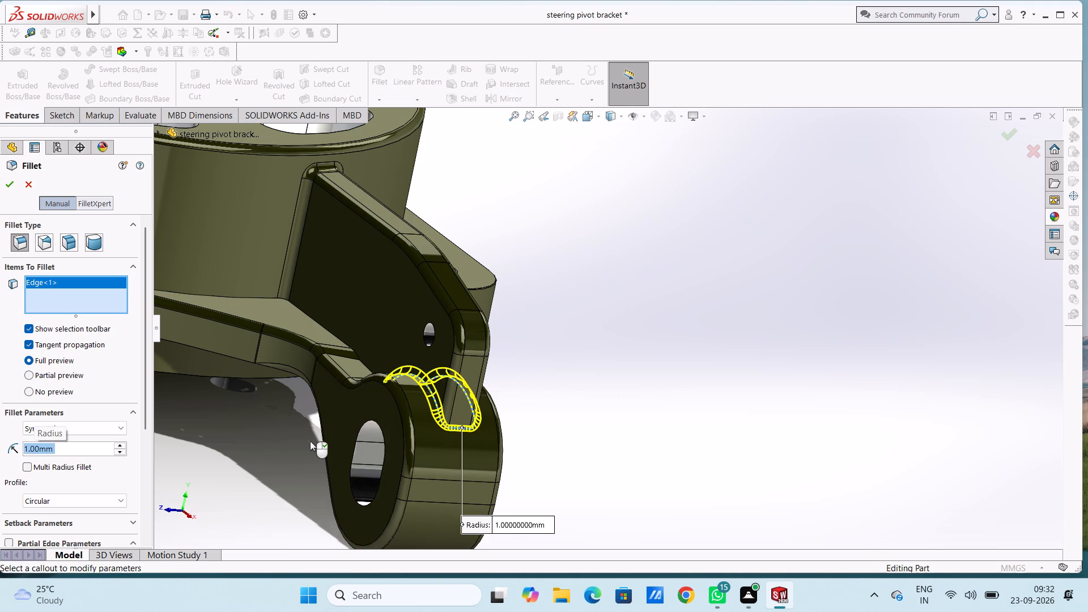
{"action": "left_click", "coordinate": [333, 335]}
{"action": "left_click", "coordinate": [333, 335]}
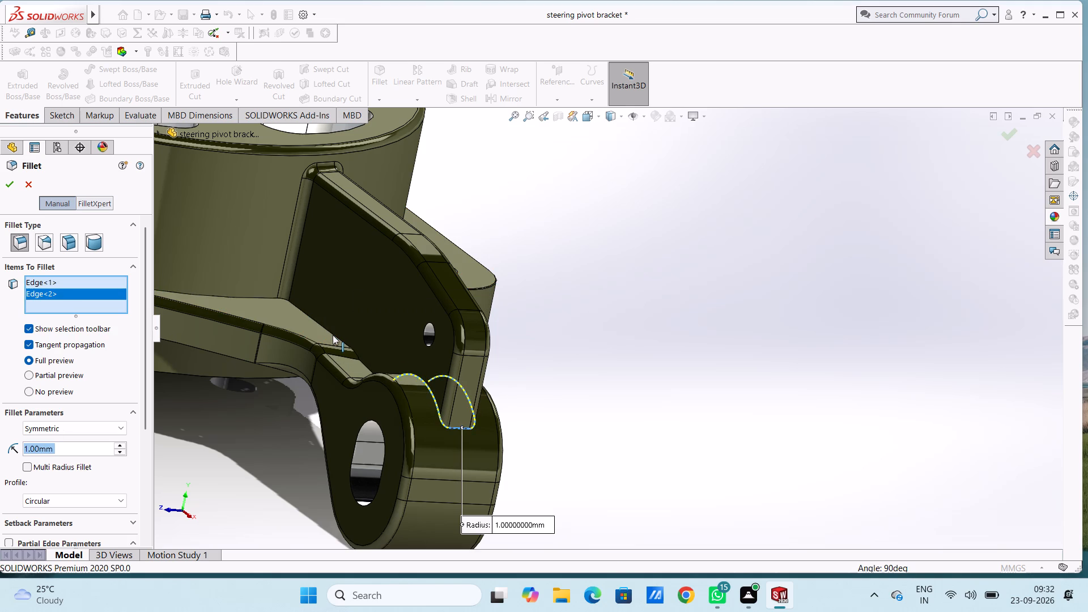
{"action": "left_click", "coordinate": [5, 186]}
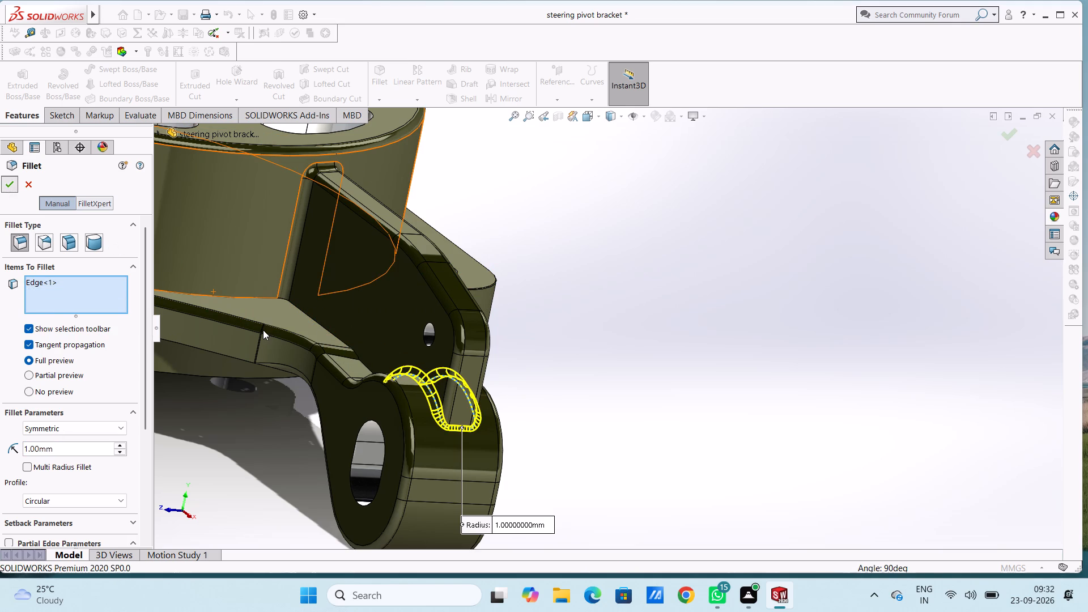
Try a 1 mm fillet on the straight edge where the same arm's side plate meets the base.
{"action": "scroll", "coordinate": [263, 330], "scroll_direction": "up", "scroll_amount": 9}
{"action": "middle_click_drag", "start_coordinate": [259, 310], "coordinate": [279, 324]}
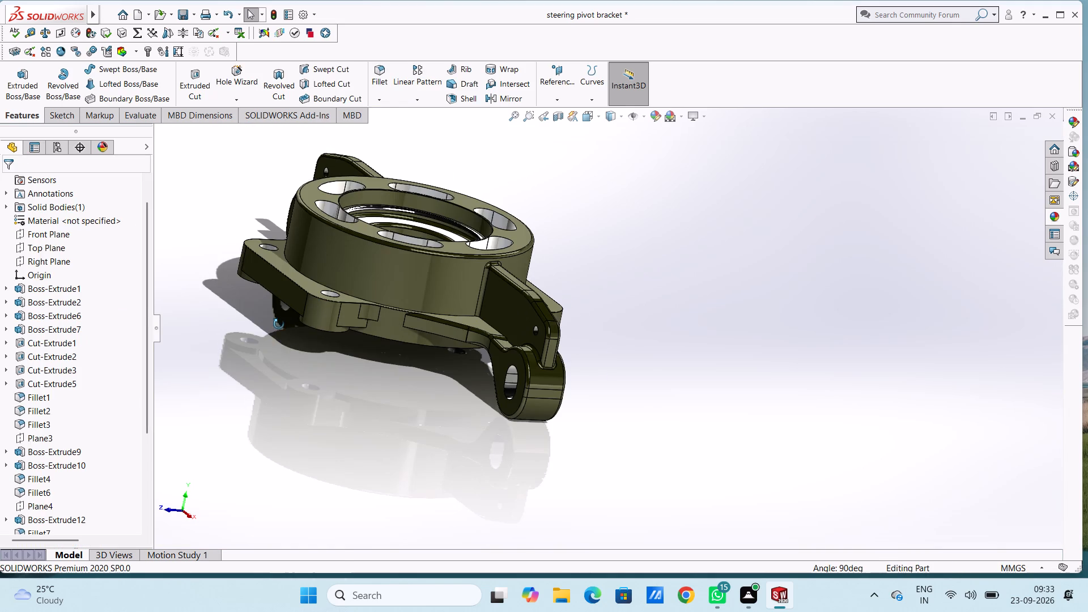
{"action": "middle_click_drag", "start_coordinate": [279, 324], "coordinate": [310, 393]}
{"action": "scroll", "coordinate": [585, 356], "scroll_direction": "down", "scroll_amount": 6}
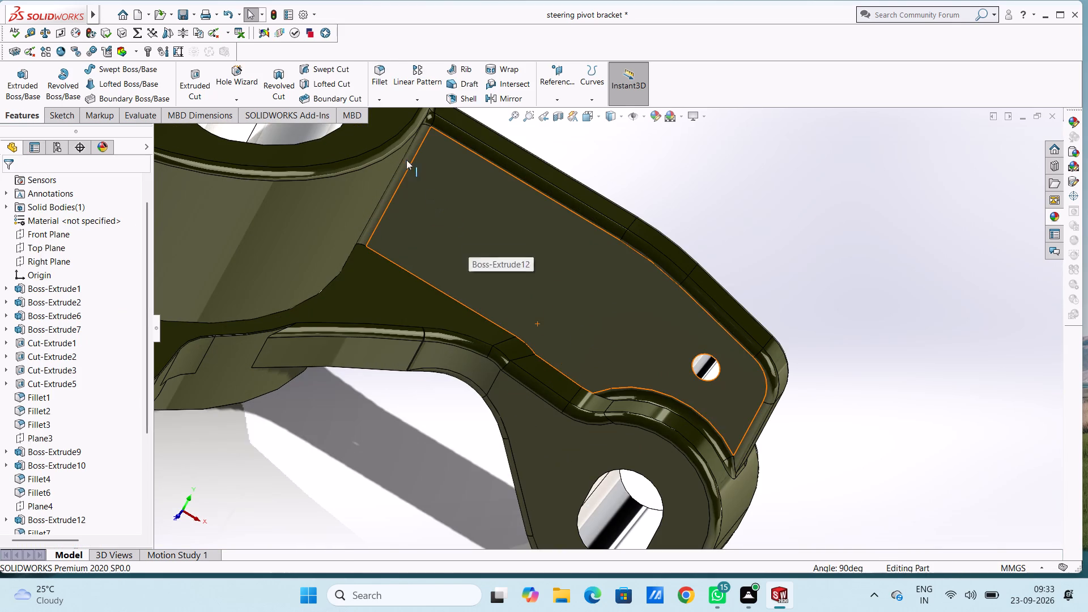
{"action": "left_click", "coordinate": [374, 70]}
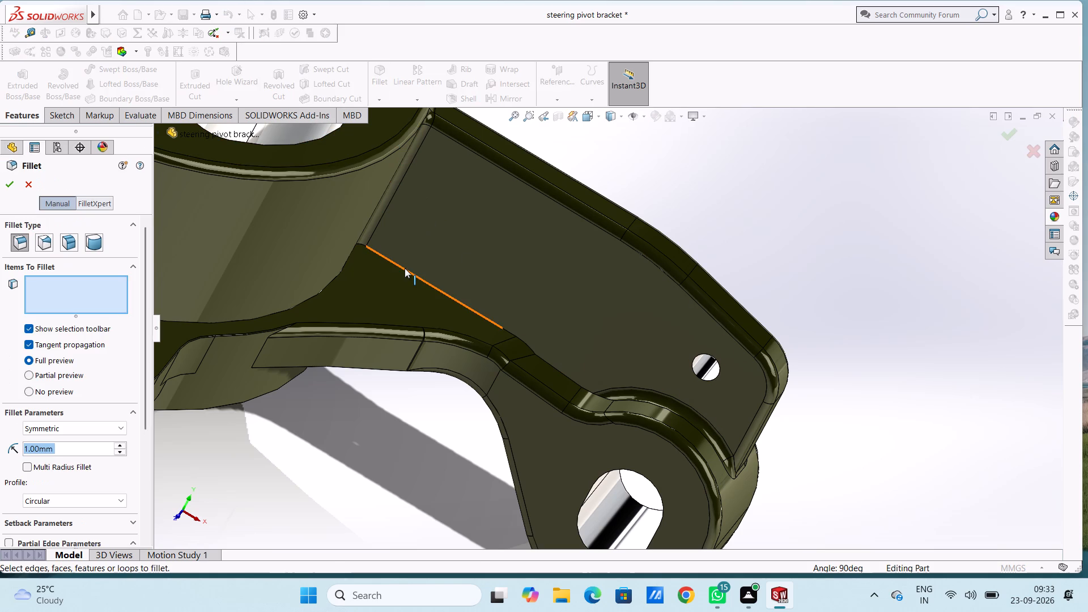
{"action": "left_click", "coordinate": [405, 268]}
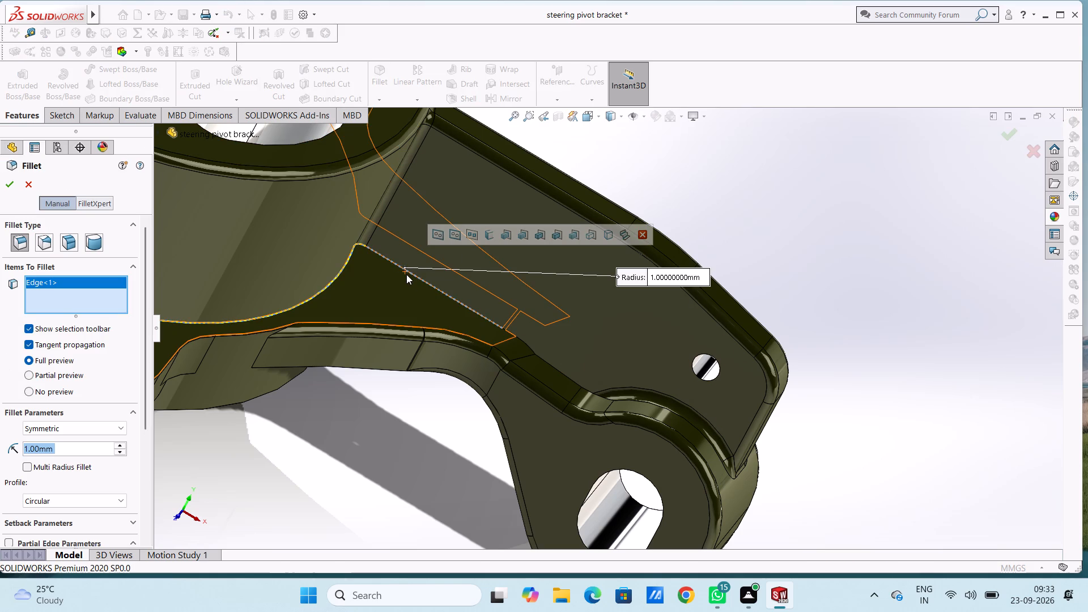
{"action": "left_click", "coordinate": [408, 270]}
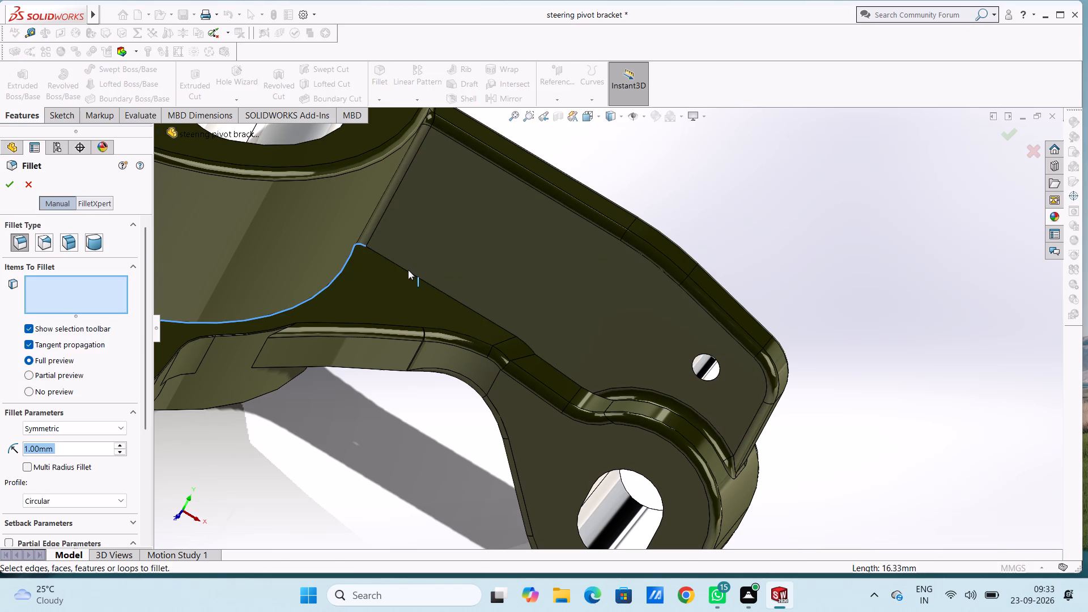
Add a matching 1 mm fillet where the opposite arm's side plate meets its rounded hole lug.
{"action": "scroll", "coordinate": [408, 270], "scroll_direction": "up", "scroll_amount": 8}
{"action": "middle_click_drag", "start_coordinate": [293, 250], "coordinate": [301, 284]}
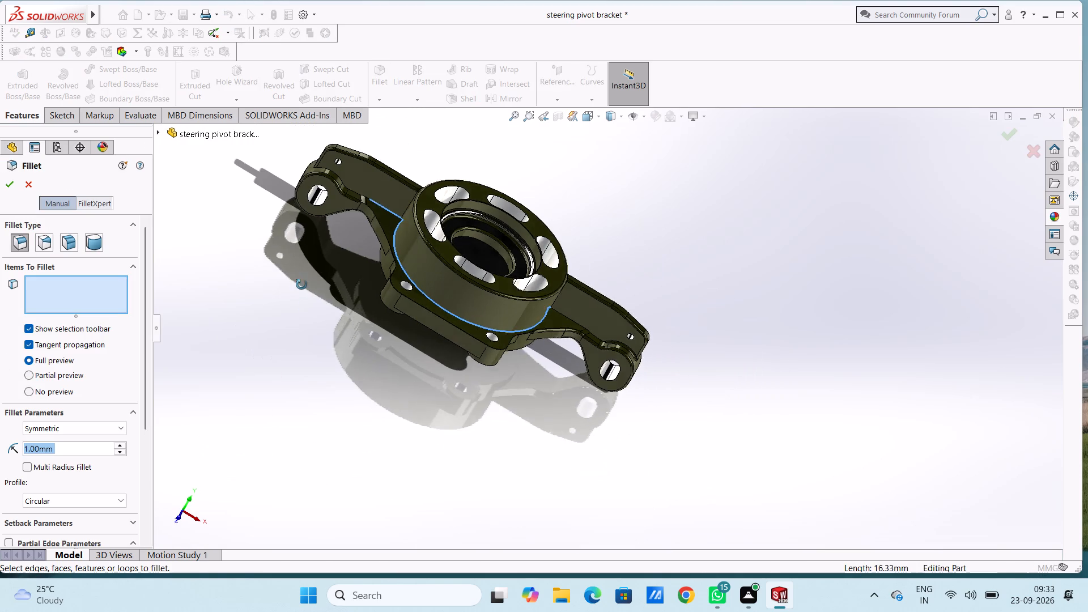
{"action": "middle_click_drag", "start_coordinate": [301, 284], "coordinate": [327, 382]}
{"action": "scroll", "coordinate": [339, 198], "scroll_direction": "down", "scroll_amount": 7}
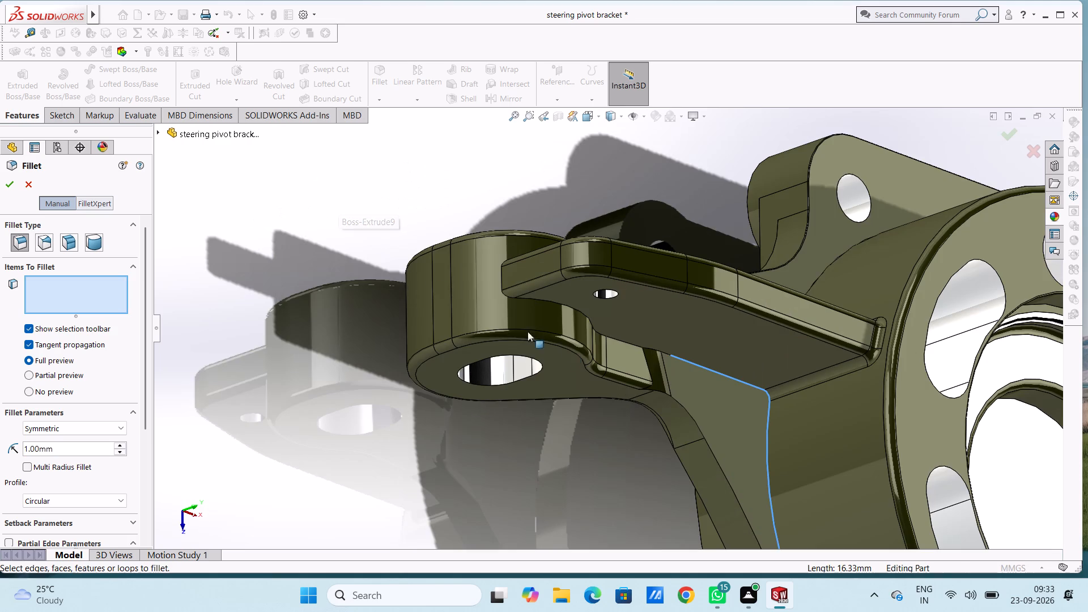
{"action": "left_click", "coordinate": [711, 372]}
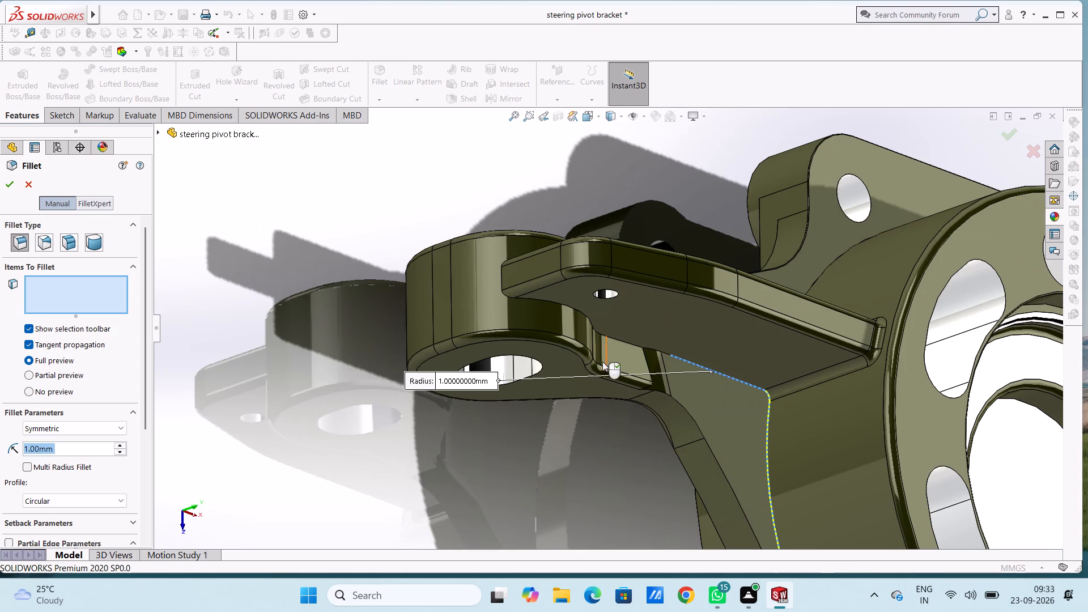
{"action": "left_click", "coordinate": [712, 368]}
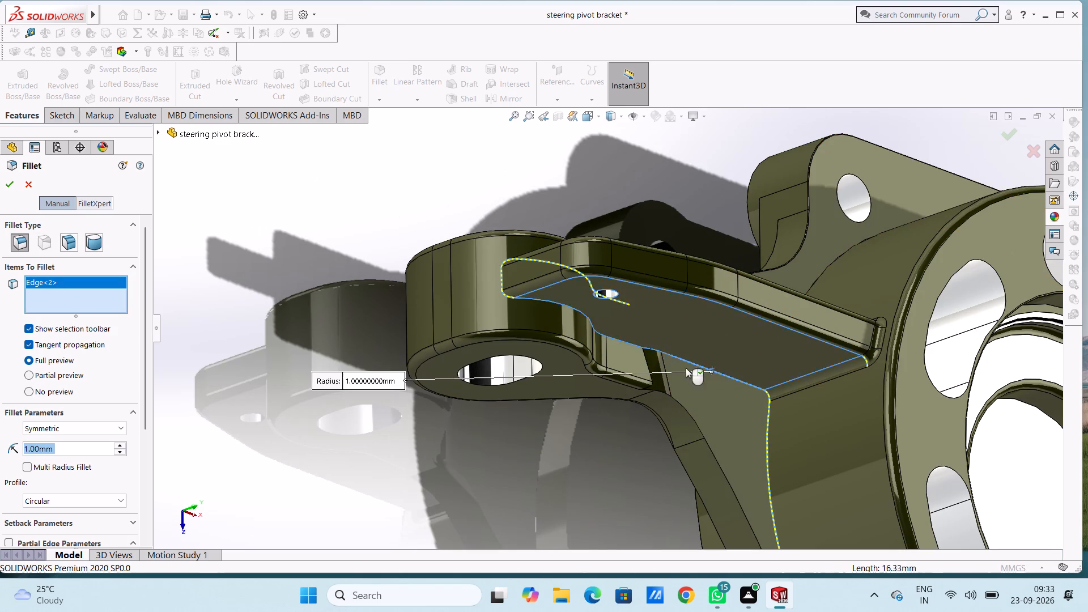
{"action": "left_click", "coordinate": [742, 377]}
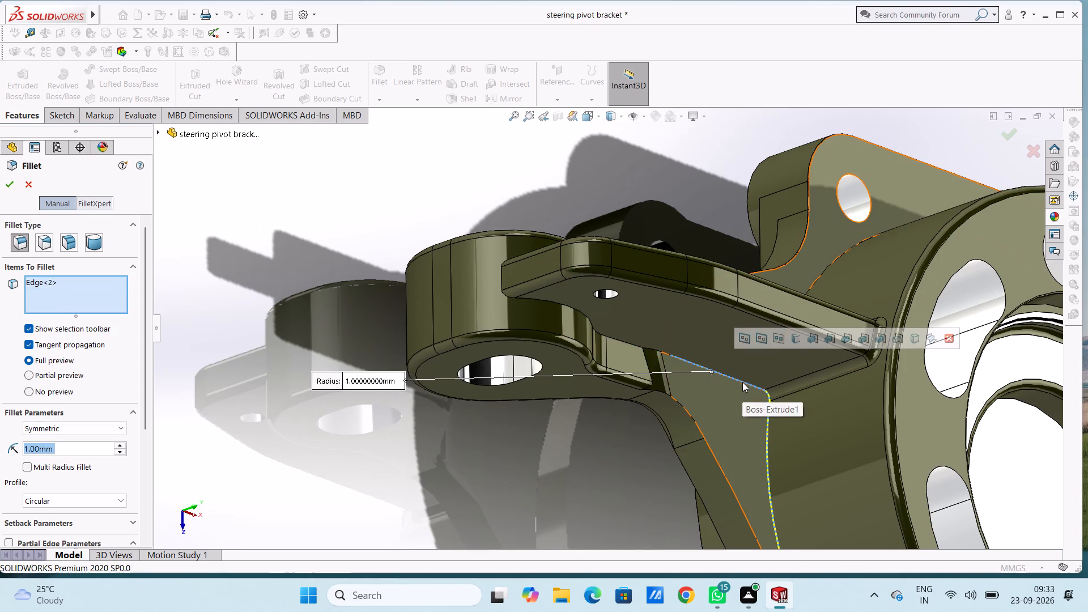
{"action": "left_click", "coordinate": [742, 381]}
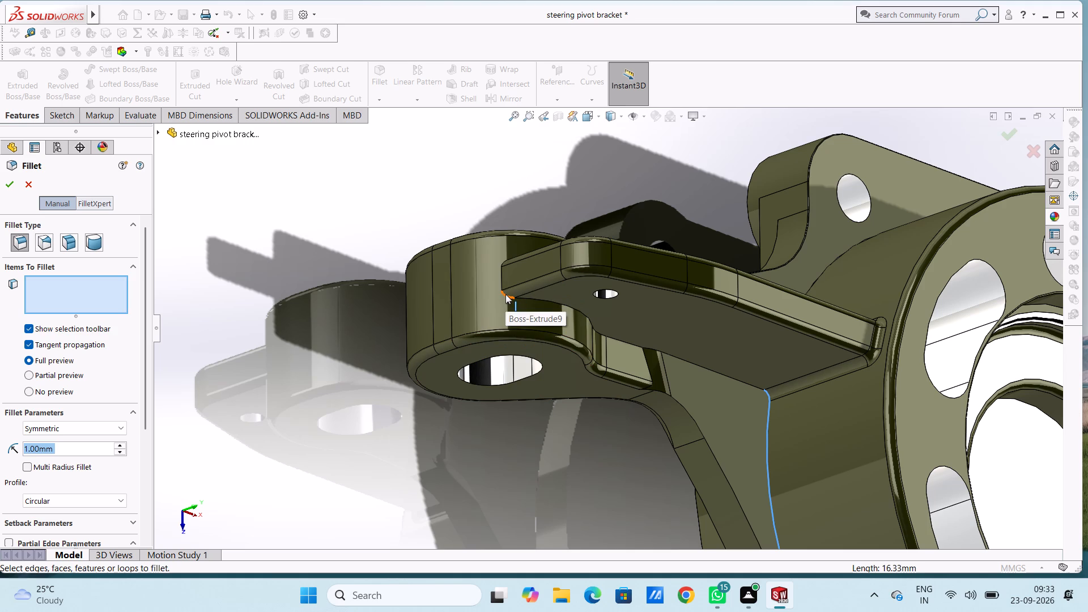
{"action": "left_click", "coordinate": [505, 294]}
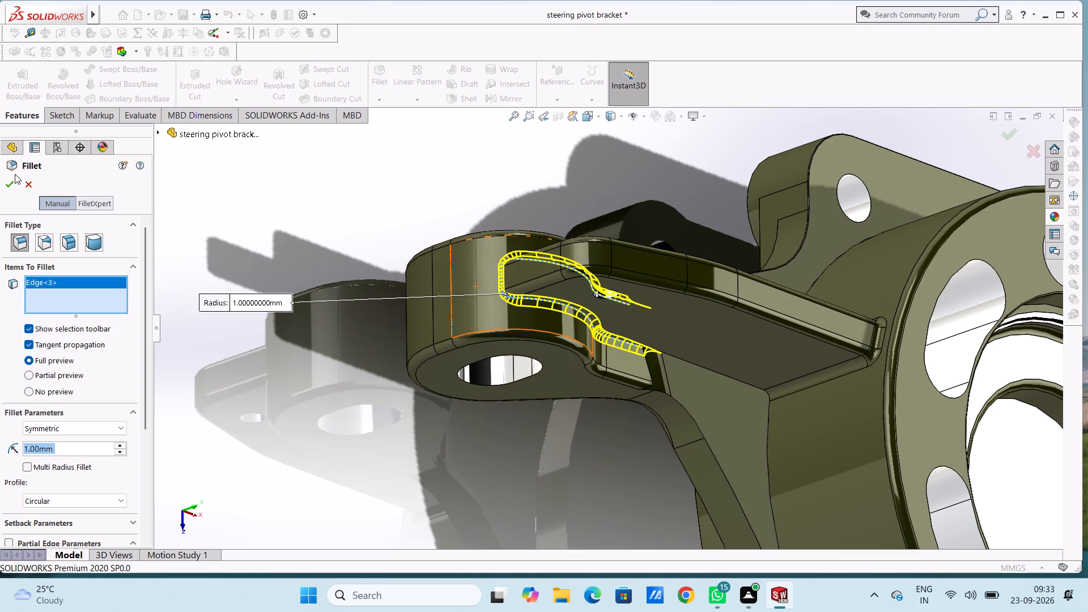
{"action": "left_click", "coordinate": [10, 184]}
{"action": "left_click", "coordinate": [338, 204]}
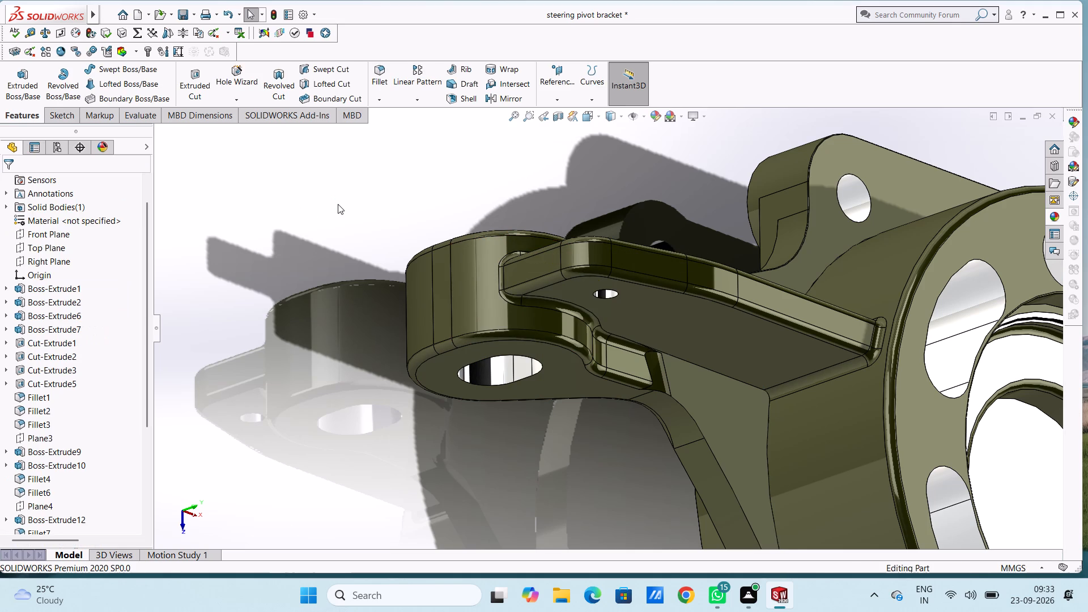
Return the bracket to isometric view and save the part.
{"action": "key", "text": "ctrl+7"}
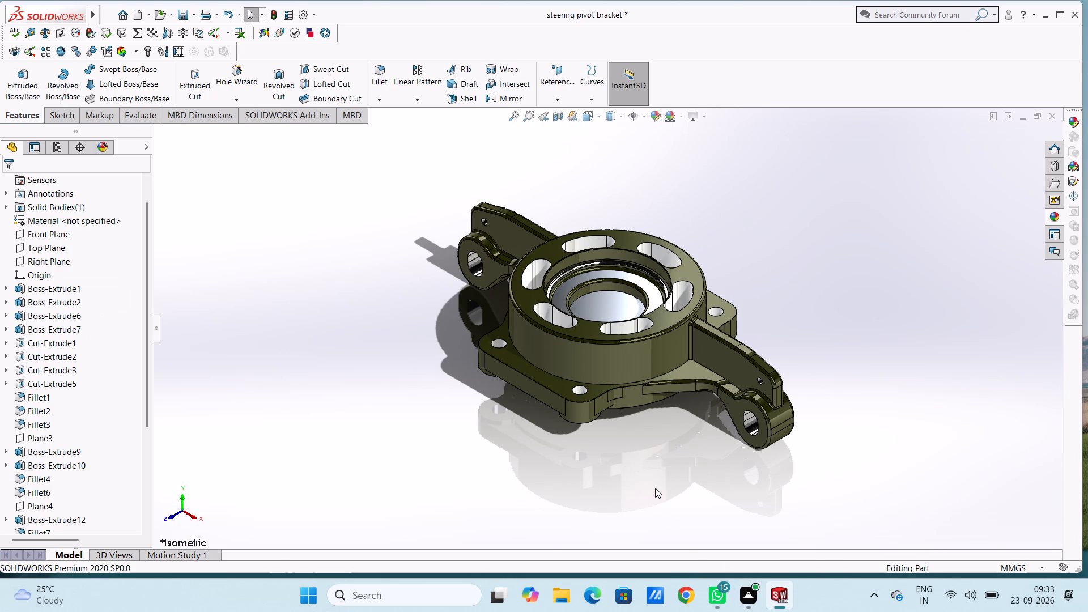
{"action": "key", "text": "ctrl+s"}
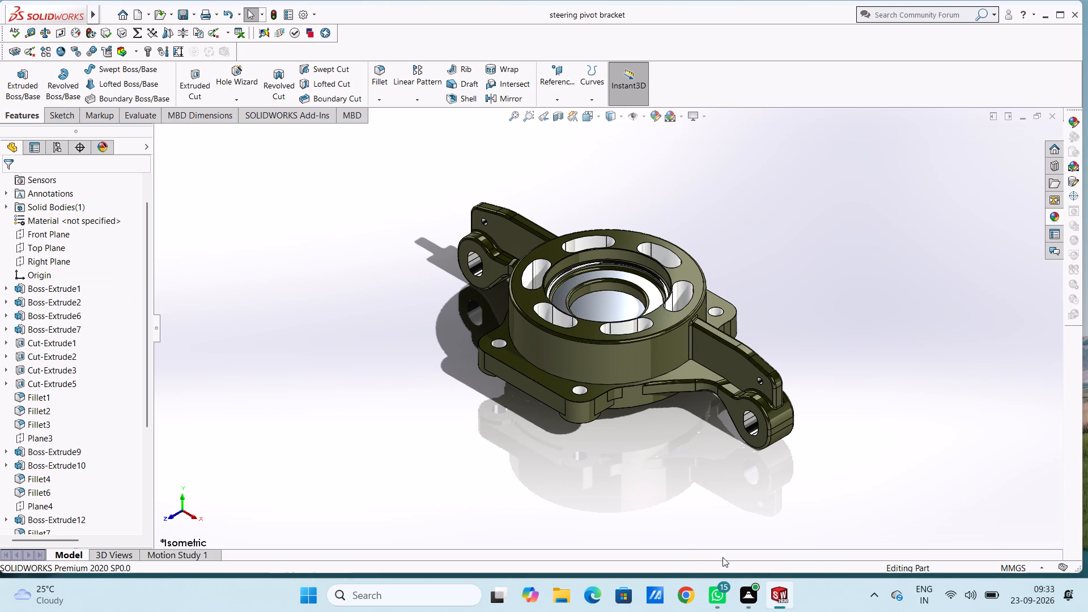